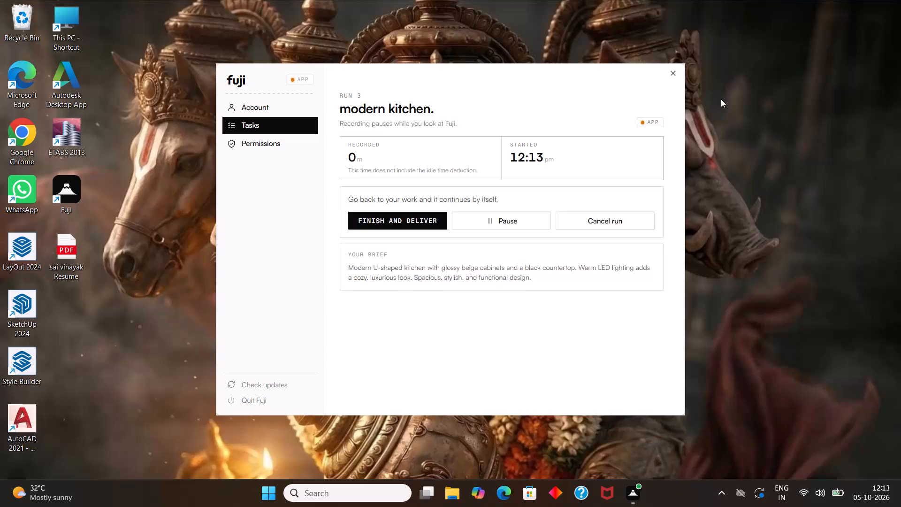
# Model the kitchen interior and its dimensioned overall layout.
# Launch SketchUp 2024 from the desktop.
pyautogui.moveTo(23, 315); pyautogui.dragTo(23, 306)
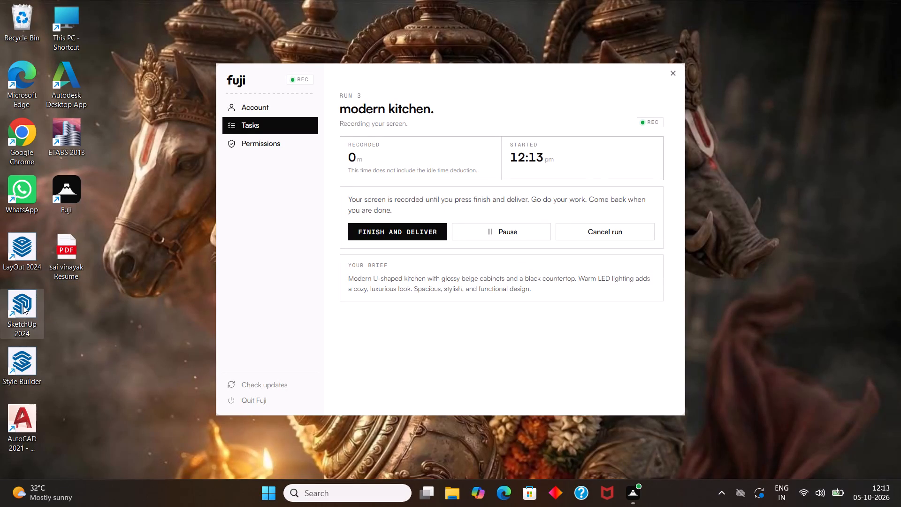
pyautogui.click(23, 306)
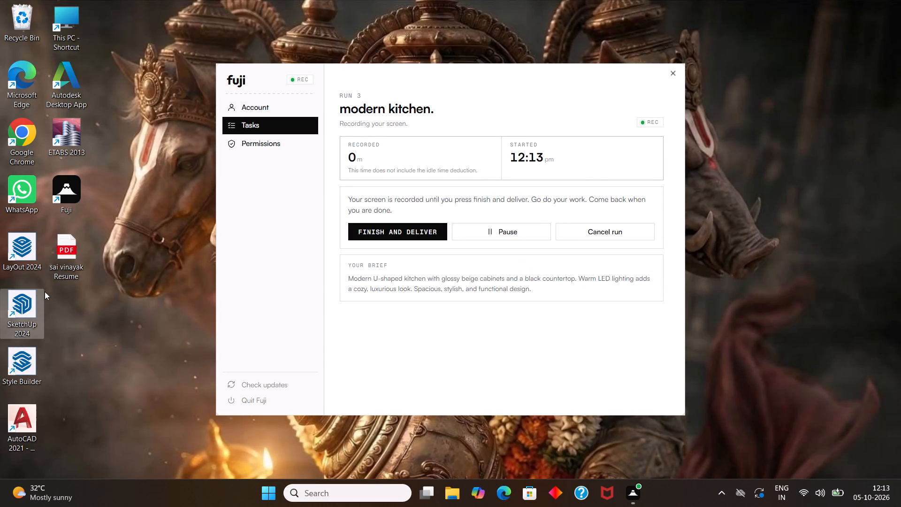
pyautogui.doubleClick(25, 302)
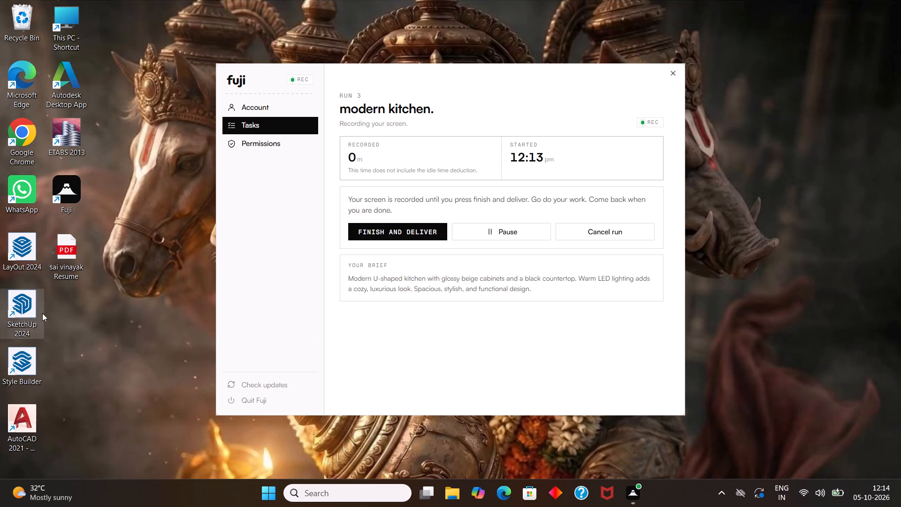
pyautogui.doubleClick(18, 306)
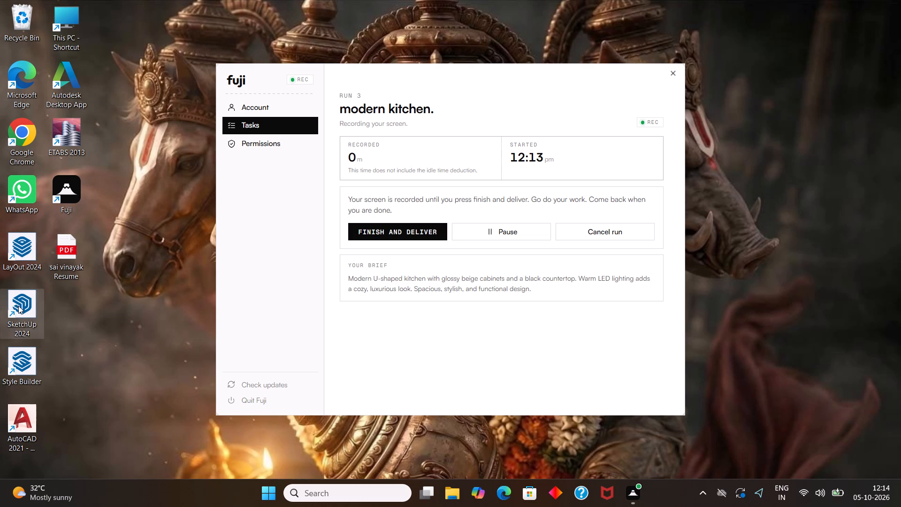
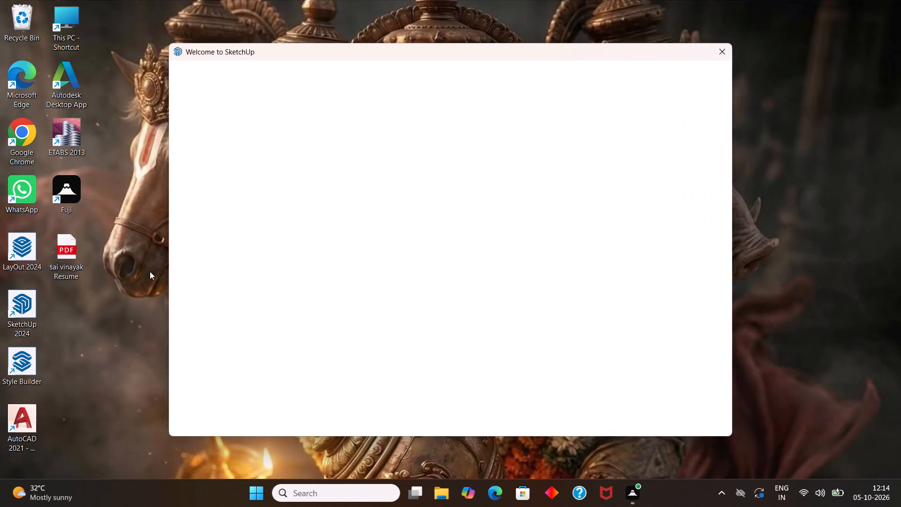
# Create a new model from the Simple template in inches.
pyautogui.click(328, 165)
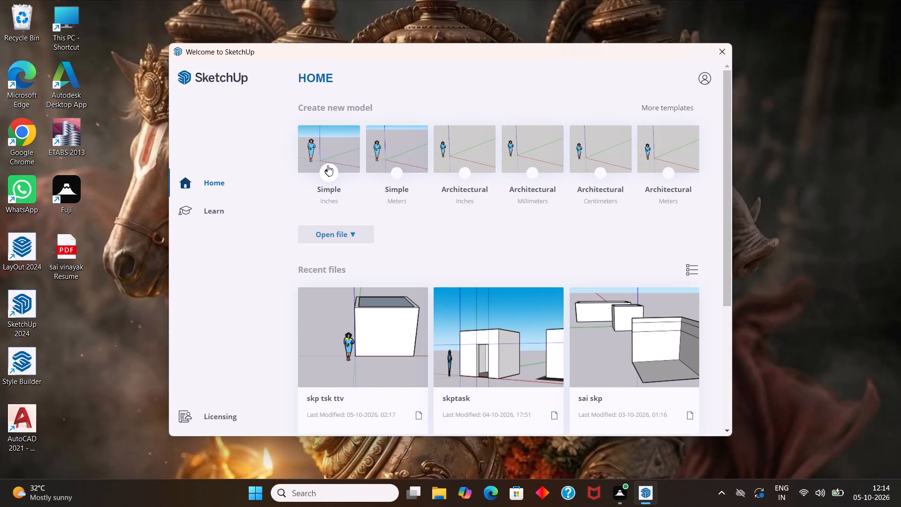
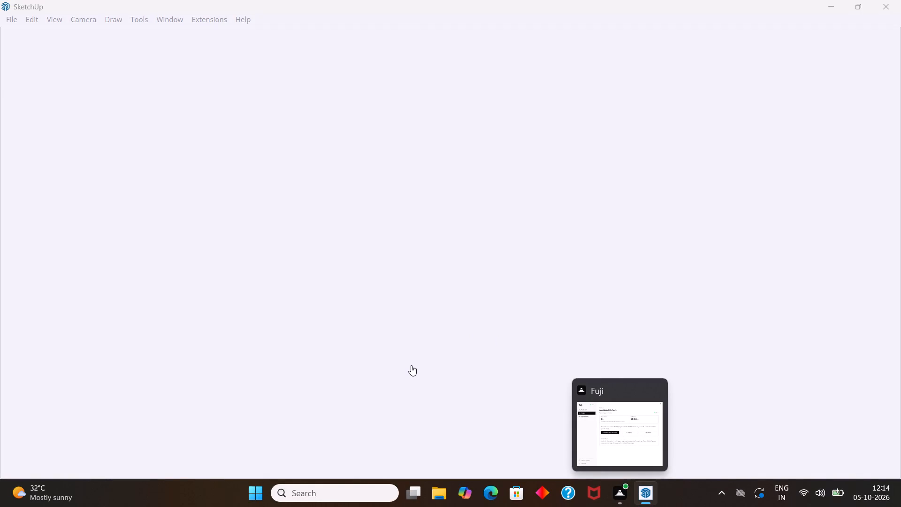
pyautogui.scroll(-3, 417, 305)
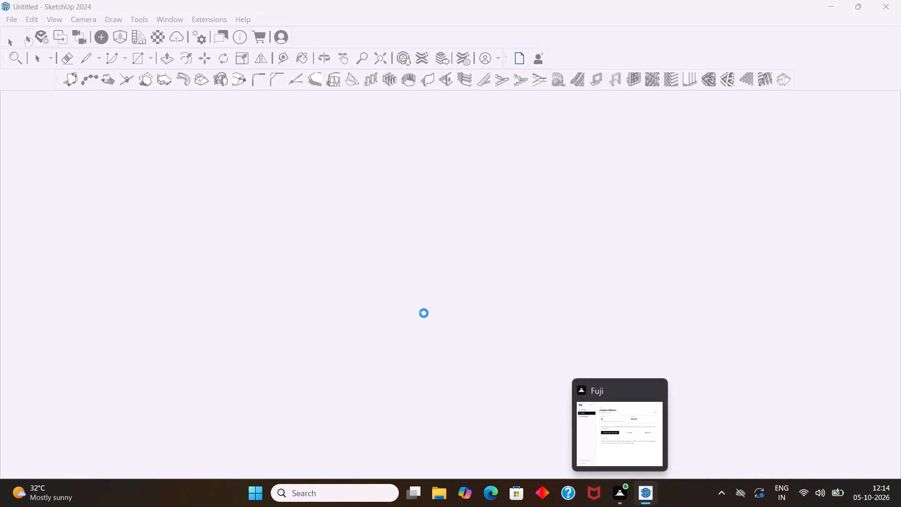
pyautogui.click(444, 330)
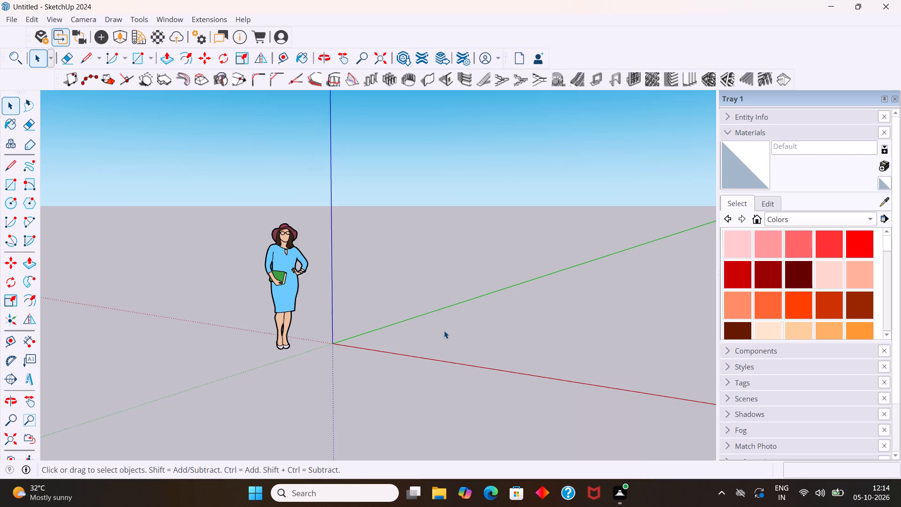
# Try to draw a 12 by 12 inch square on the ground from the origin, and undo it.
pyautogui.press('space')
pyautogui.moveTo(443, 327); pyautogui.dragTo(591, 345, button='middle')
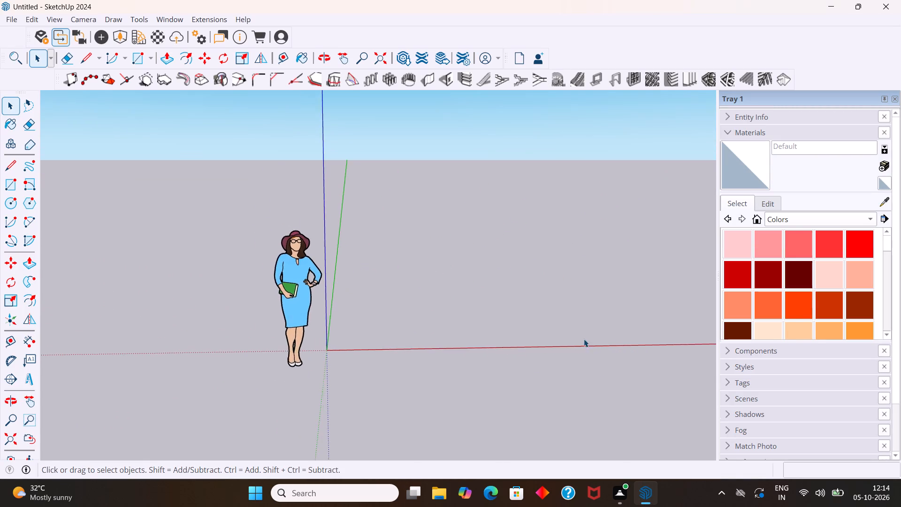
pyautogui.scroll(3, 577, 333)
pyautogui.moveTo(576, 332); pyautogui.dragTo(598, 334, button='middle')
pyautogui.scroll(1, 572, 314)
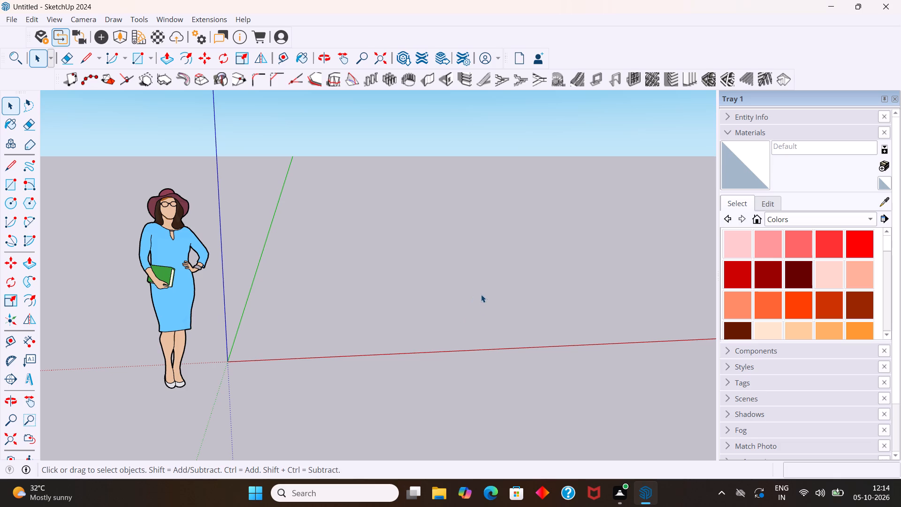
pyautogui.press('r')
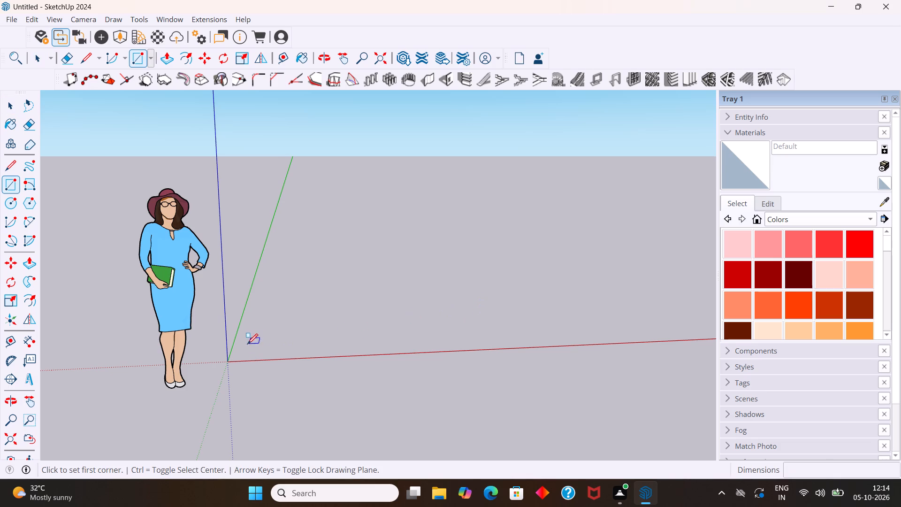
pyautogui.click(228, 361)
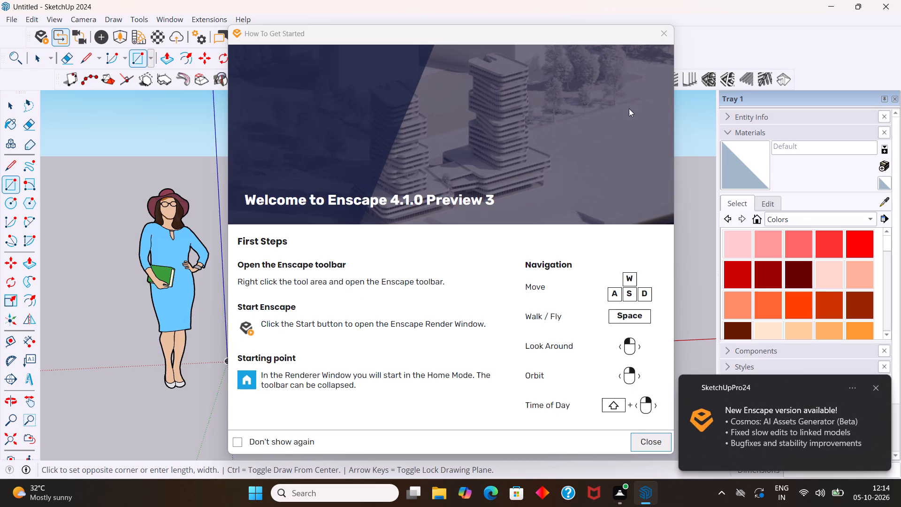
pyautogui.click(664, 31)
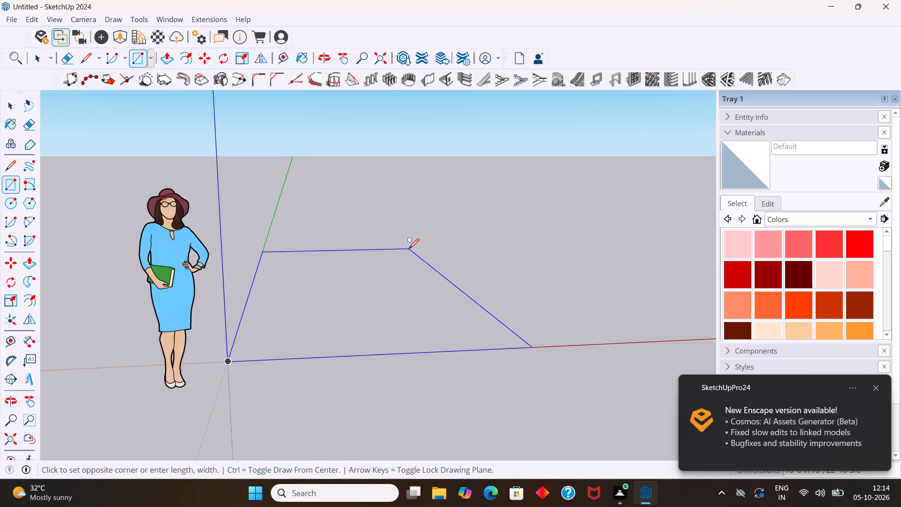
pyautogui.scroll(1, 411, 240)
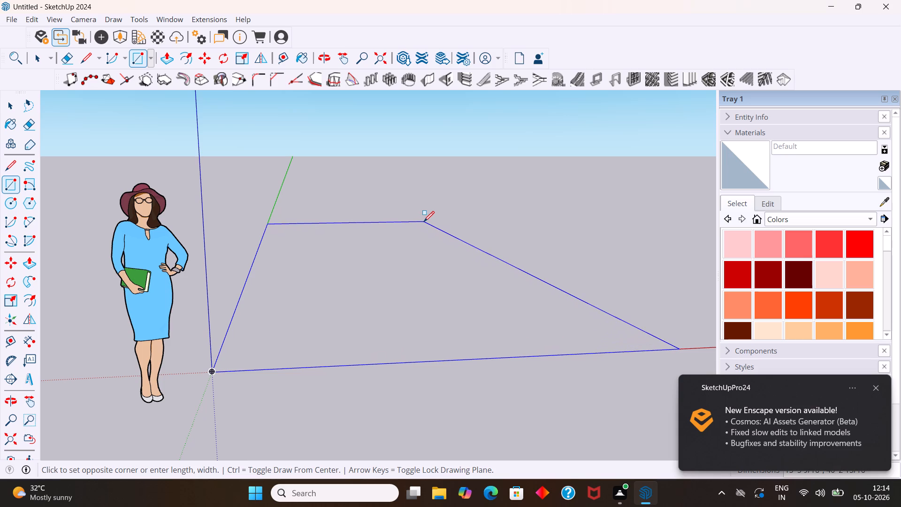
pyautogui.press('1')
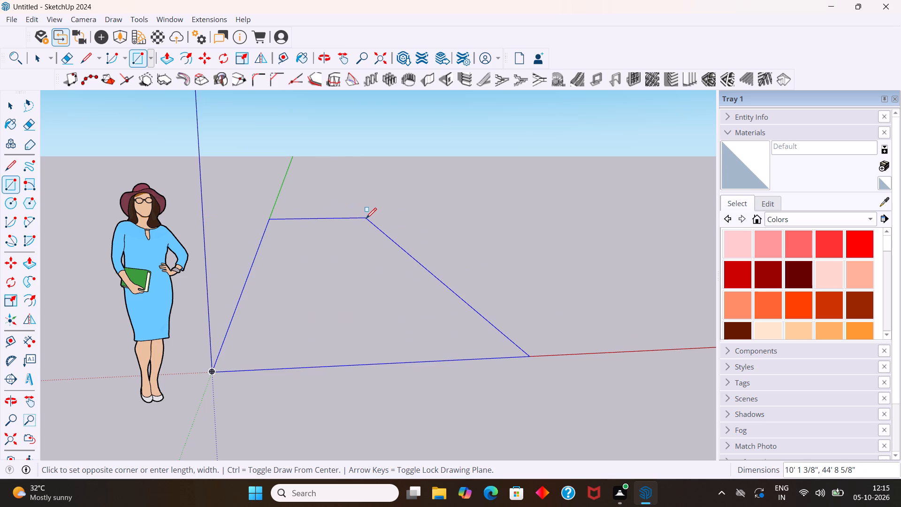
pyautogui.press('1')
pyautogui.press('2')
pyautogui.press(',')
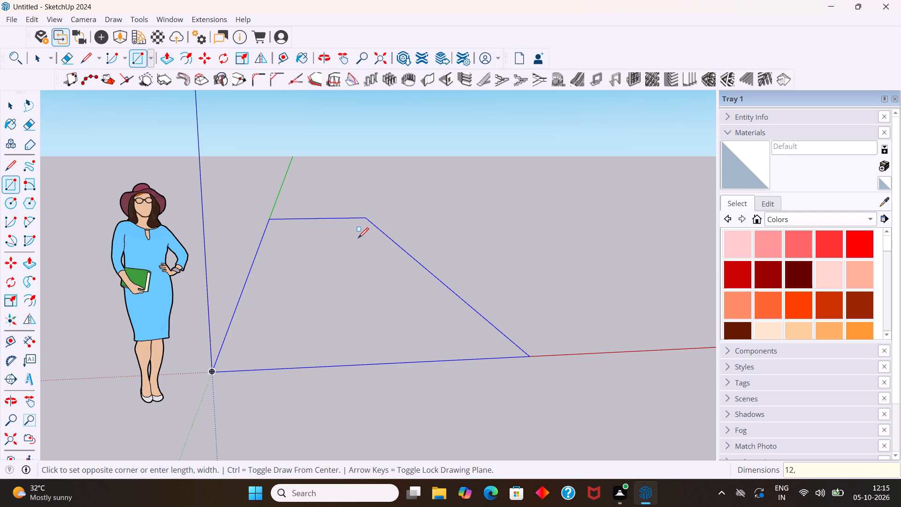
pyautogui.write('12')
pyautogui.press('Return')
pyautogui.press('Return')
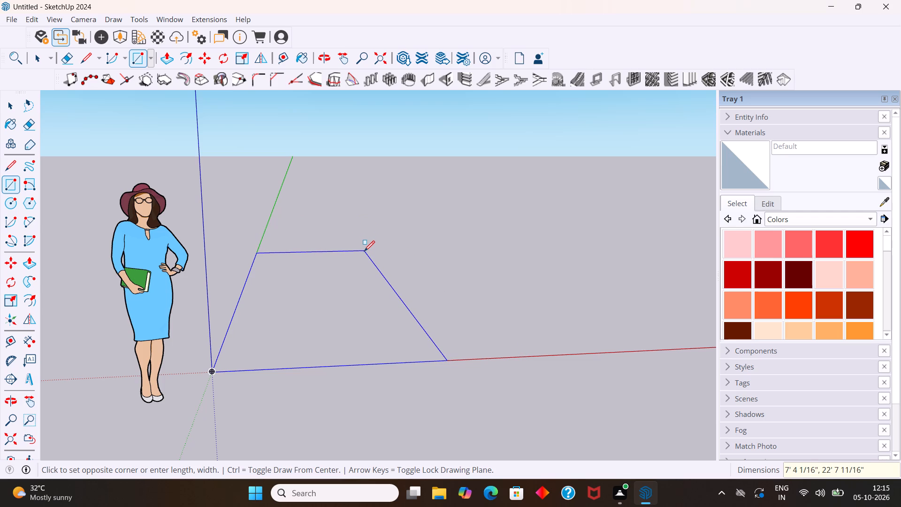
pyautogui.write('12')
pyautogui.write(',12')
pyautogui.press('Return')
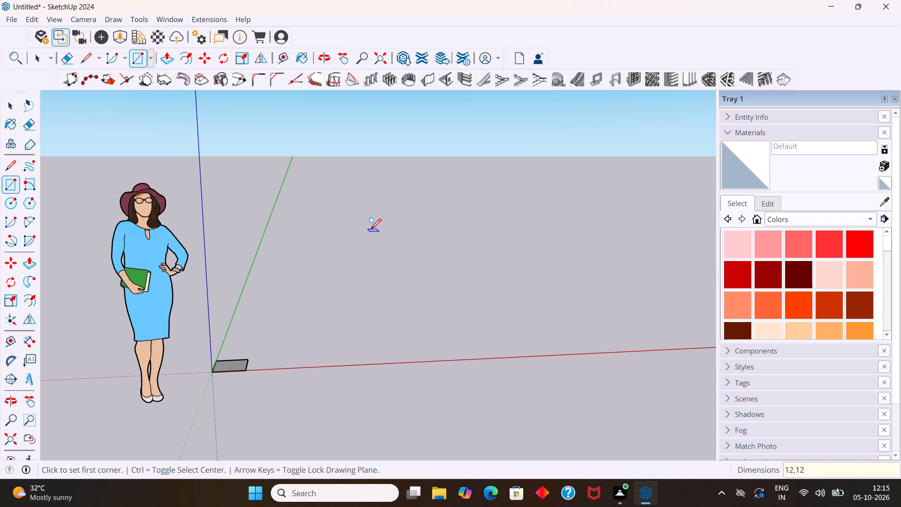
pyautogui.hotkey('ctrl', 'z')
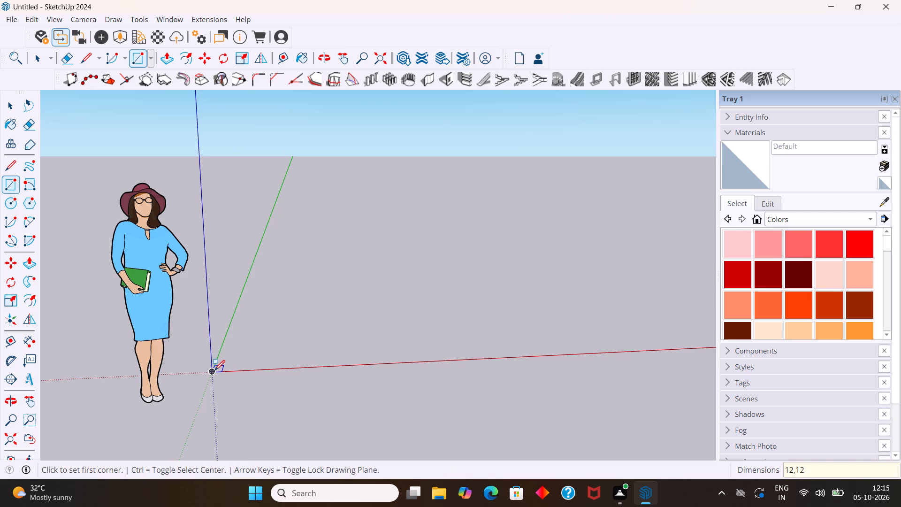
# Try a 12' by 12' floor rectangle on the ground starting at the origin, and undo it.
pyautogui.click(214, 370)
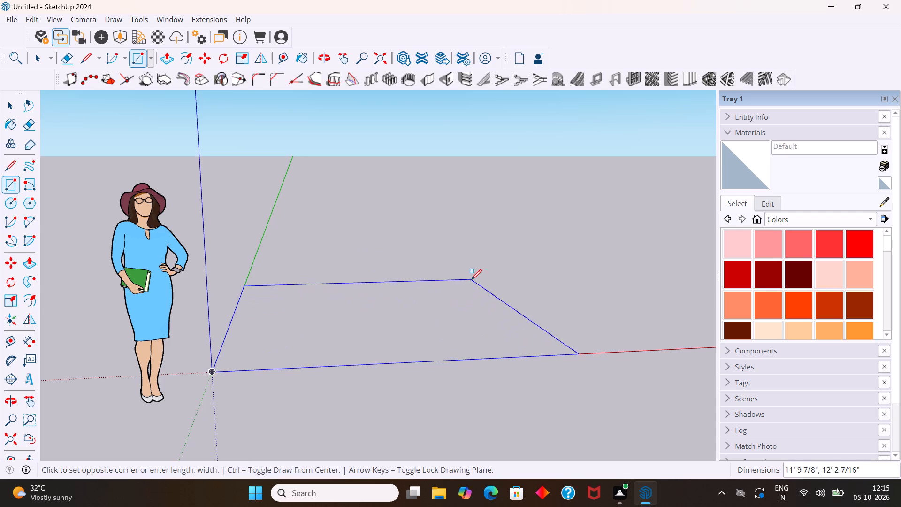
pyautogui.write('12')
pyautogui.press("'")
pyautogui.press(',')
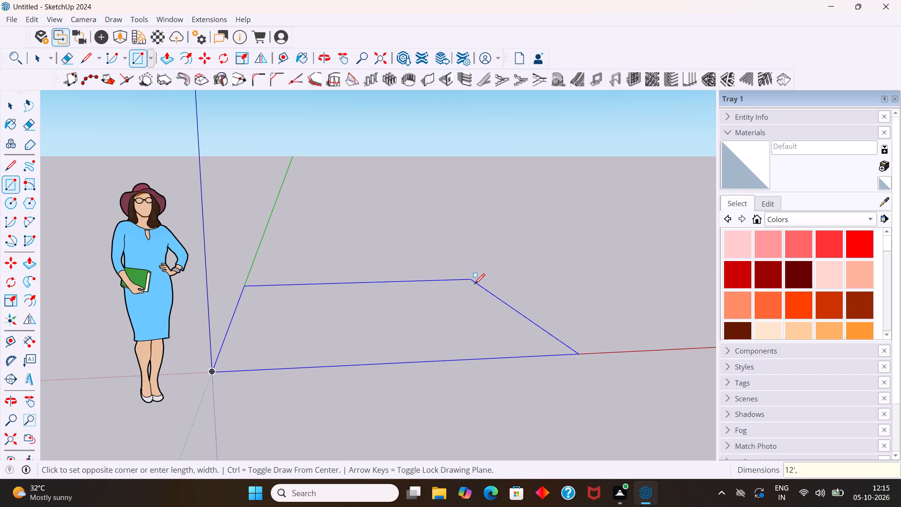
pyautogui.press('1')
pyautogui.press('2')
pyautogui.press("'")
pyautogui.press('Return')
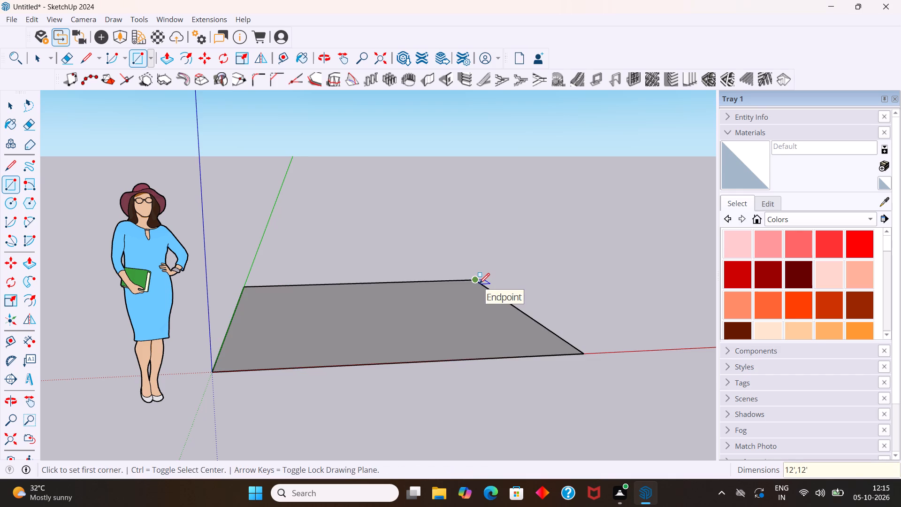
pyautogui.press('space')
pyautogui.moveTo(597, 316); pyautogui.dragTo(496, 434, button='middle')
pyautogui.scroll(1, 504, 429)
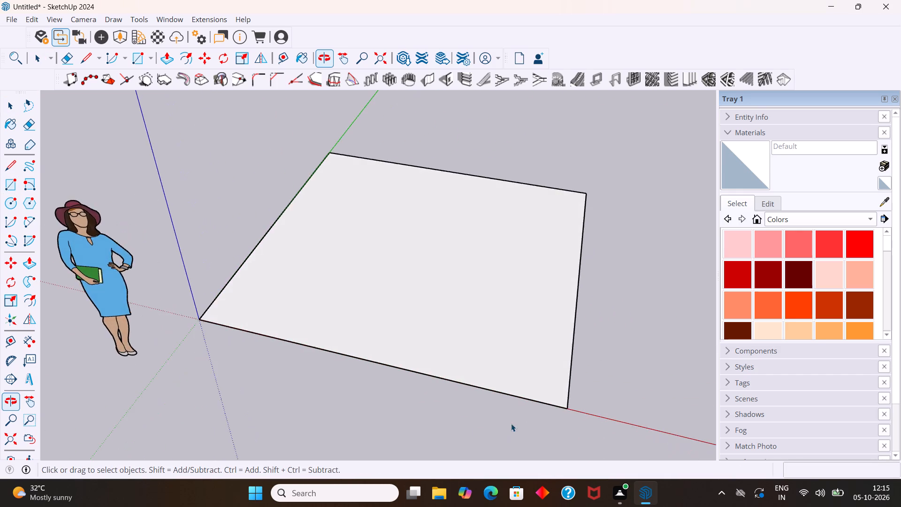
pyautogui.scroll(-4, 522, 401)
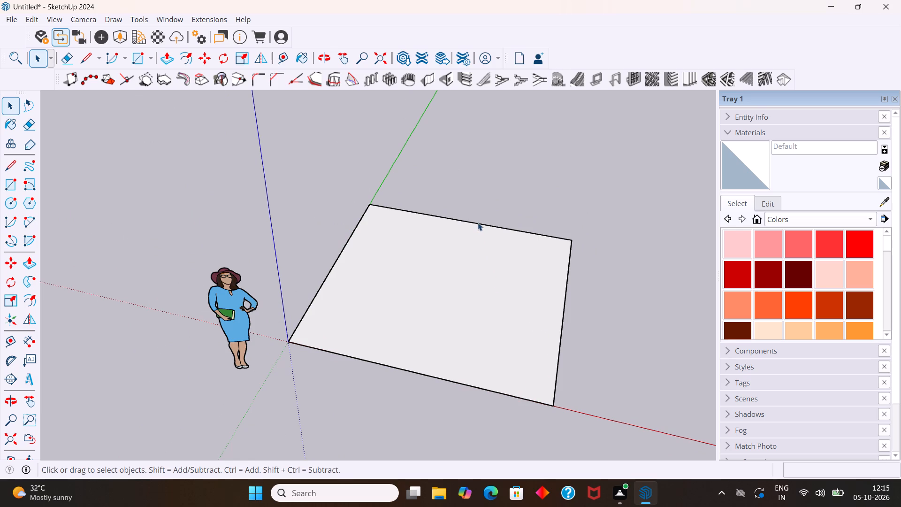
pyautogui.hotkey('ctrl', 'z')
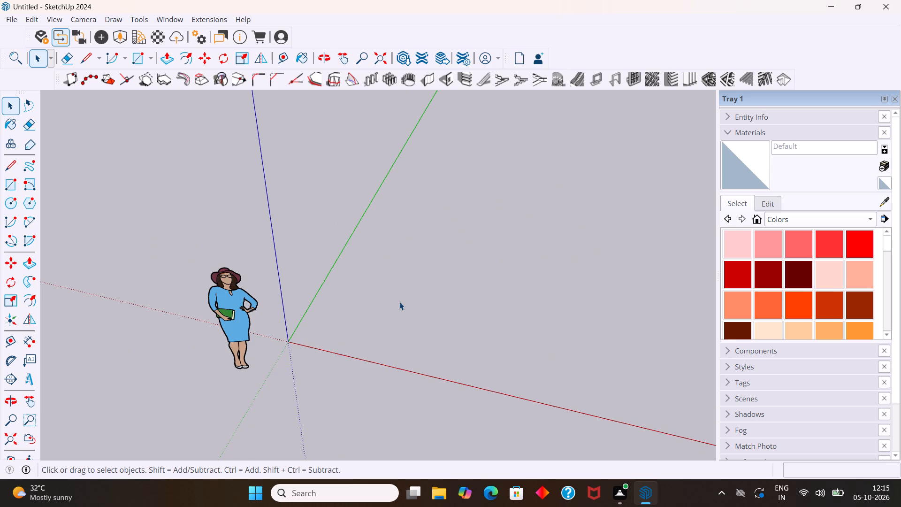
# Draw a 10' by 12' floor rectangle on the ground plane, starting at the origin.
pyautogui.press('r')
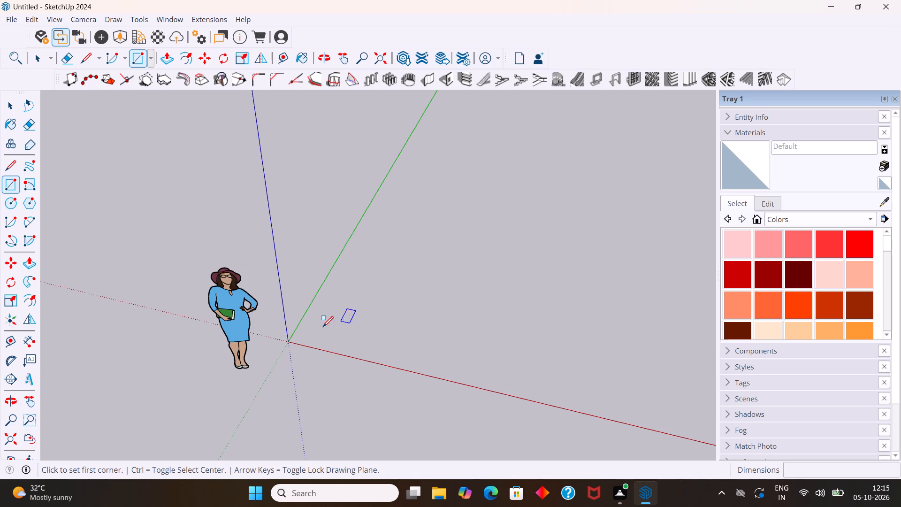
pyautogui.click(289, 342)
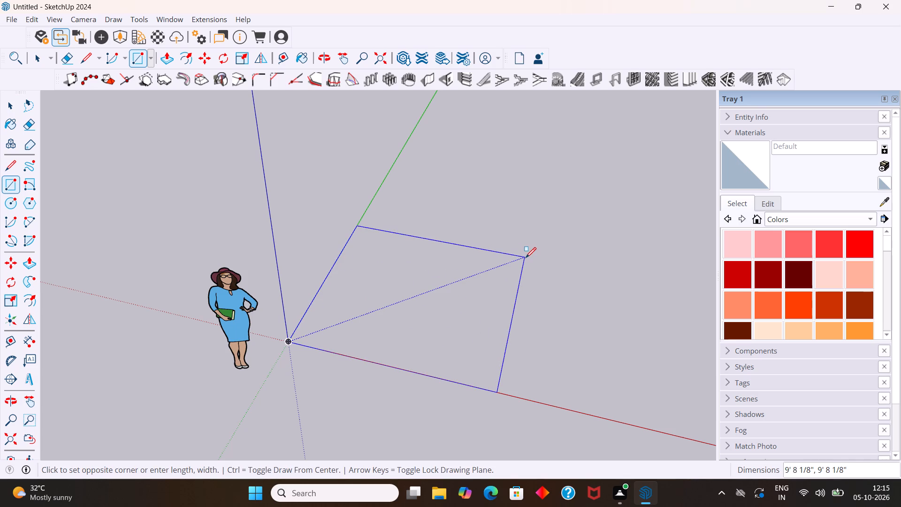
pyautogui.press('1')
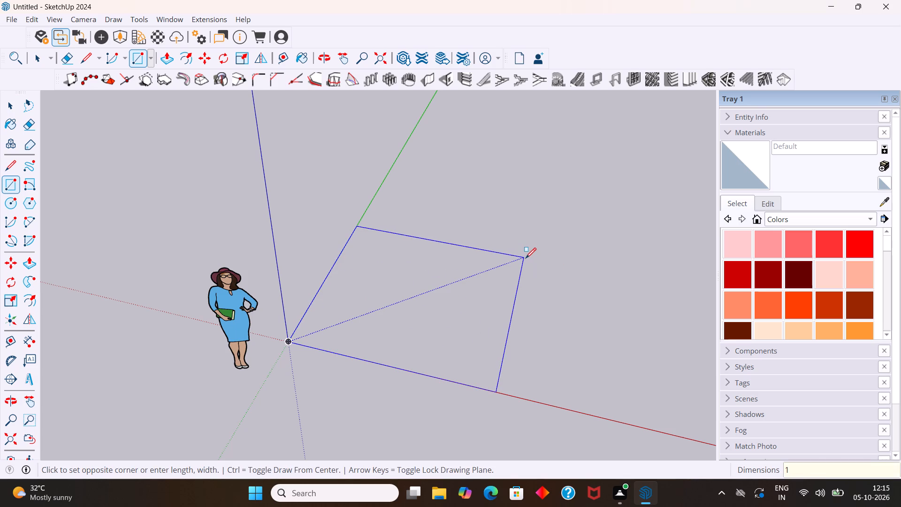
pyautogui.press('0')
pyautogui.press("'")
pyautogui.write(",12'")
pyautogui.press('Return')
pyautogui.press('space')
# Examine the floor rectangle's proportions from above and from lower angles.
pyautogui.moveTo(587, 258); pyautogui.dragTo(568, 310, button='middle')
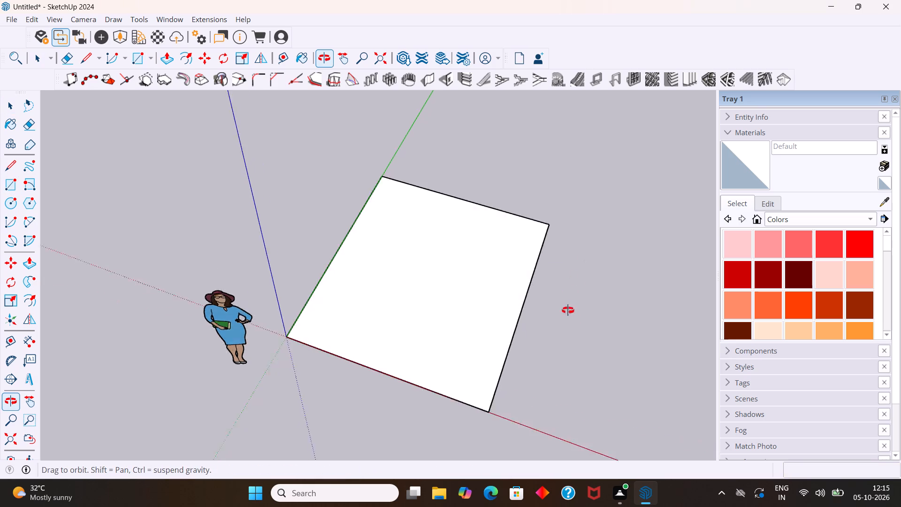
pyautogui.moveTo(568, 310); pyautogui.dragTo(667, 299, button='middle')
pyautogui.scroll(2, 608, 279)
pyautogui.scroll(-4, 608, 278)
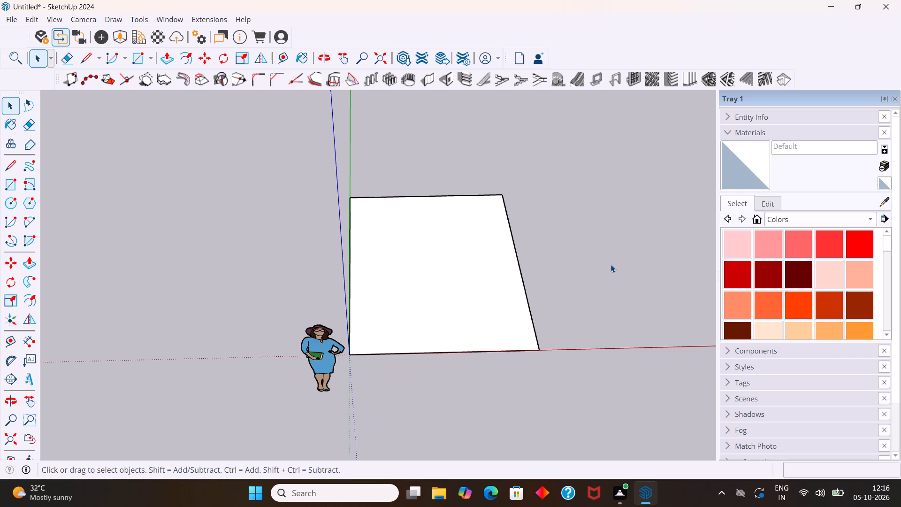
pyautogui.moveTo(557, 296); pyautogui.dragTo(571, 266, button='middle')
pyautogui.middleClick(571, 266)
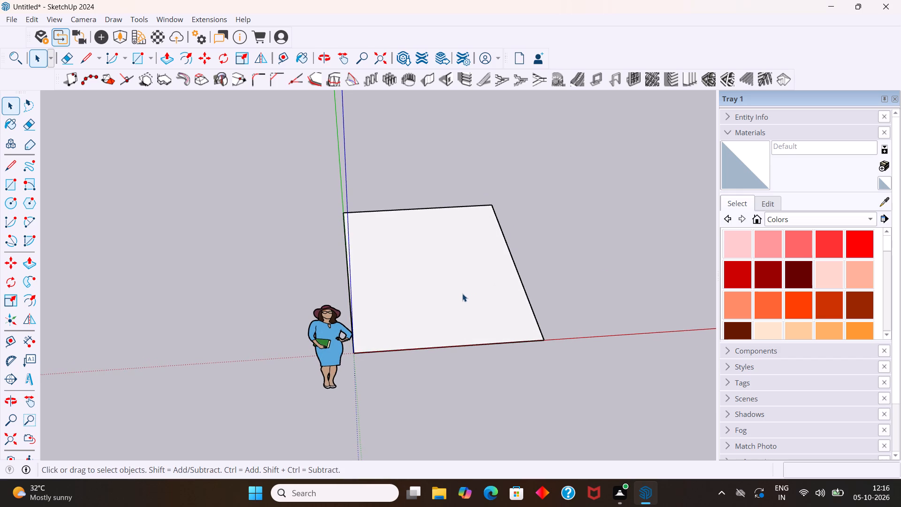
pyautogui.scroll(-4, 456, 298)
pyautogui.scroll(4, 460, 304)
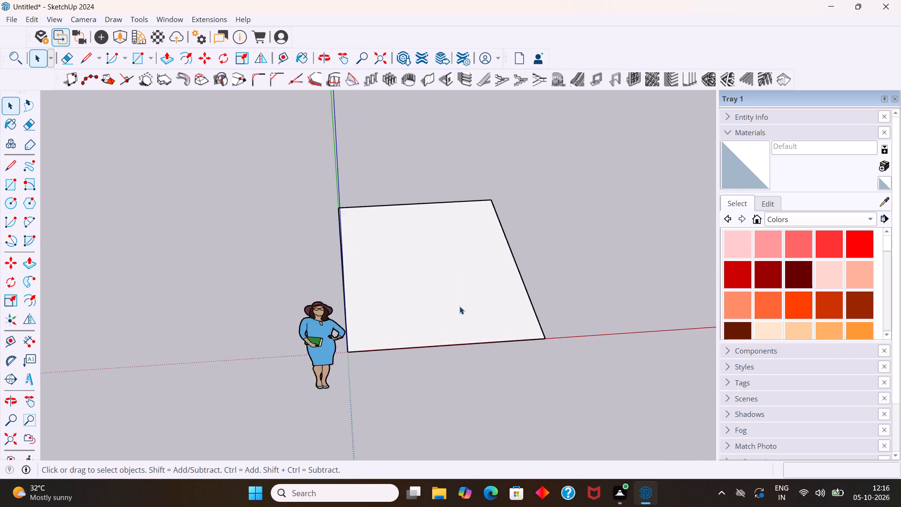
pyautogui.scroll(3, 459, 306)
pyautogui.moveTo(459, 306); pyautogui.dragTo(453, 203, button='middle')
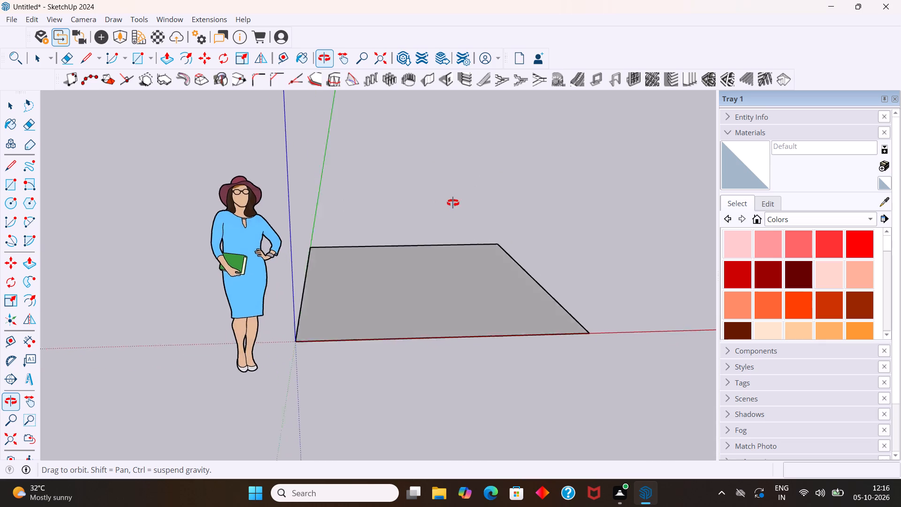
pyautogui.moveTo(453, 203); pyautogui.dragTo(461, 283, button='middle')
pyautogui.scroll(3, 461, 283)
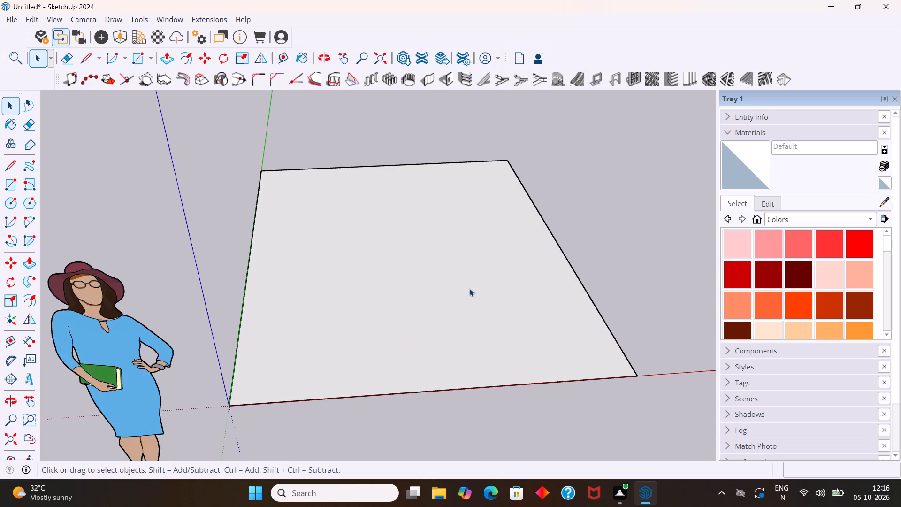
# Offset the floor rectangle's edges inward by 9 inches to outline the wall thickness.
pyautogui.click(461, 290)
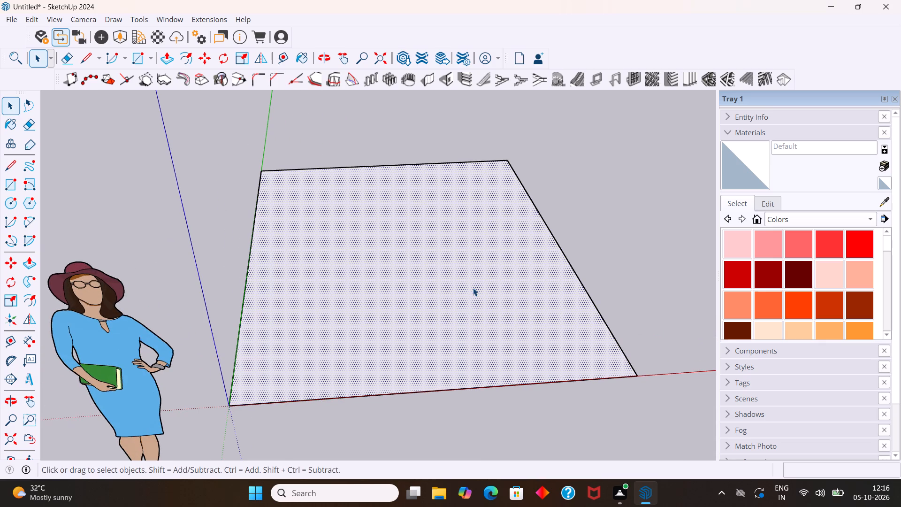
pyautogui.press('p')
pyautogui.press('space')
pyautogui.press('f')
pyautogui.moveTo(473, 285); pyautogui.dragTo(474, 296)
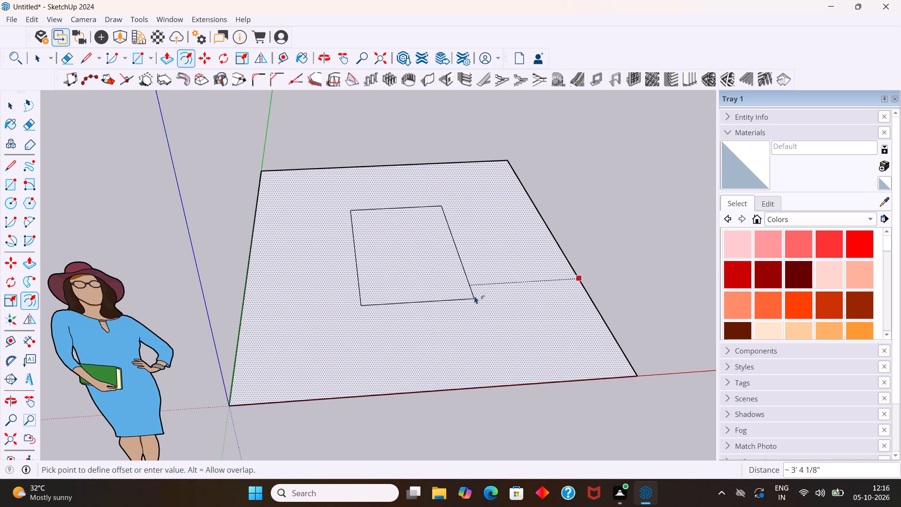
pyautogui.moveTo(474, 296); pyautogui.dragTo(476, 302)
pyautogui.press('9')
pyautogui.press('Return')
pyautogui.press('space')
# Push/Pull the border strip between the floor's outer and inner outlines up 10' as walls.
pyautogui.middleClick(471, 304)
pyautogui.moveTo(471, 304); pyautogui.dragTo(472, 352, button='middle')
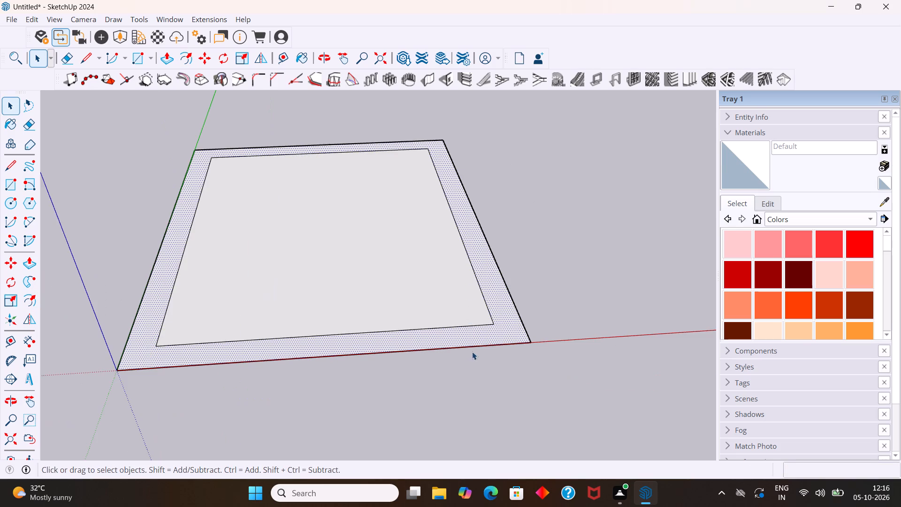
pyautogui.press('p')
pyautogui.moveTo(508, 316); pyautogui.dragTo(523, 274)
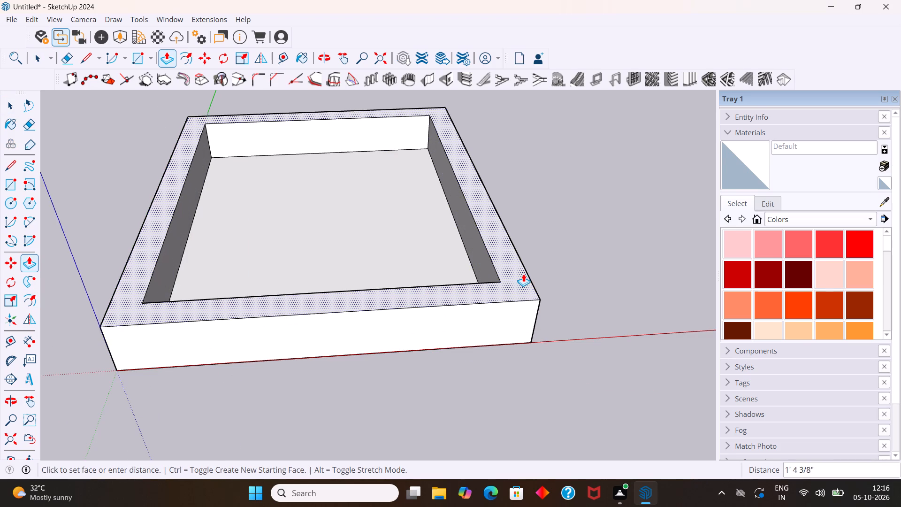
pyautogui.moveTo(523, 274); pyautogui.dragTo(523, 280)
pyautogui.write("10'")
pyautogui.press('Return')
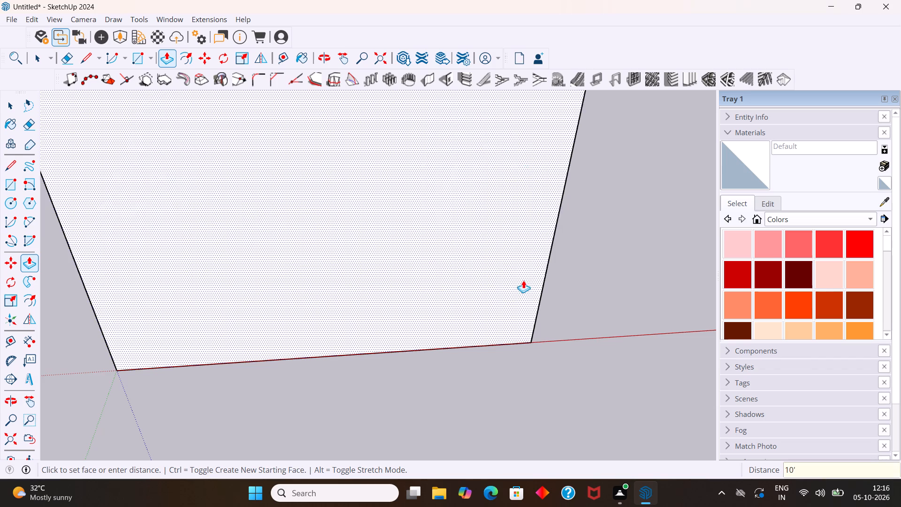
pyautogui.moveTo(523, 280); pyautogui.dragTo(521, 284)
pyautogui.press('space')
# Examine the walled room's shape and proportions from several sides and from above.
pyautogui.scroll(-15, 516, 291)
pyautogui.scroll(-5, 511, 253)
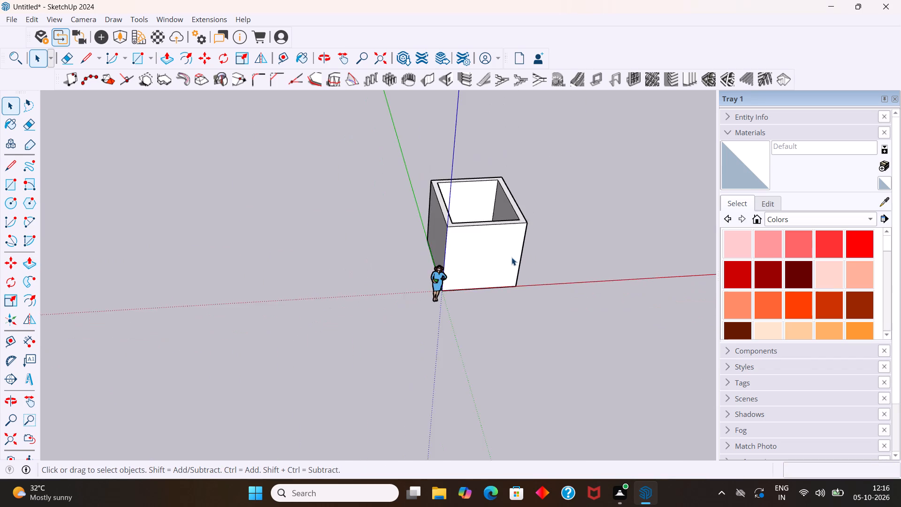
pyautogui.moveTo(516, 261); pyautogui.dragTo(361, 233, button='middle')
pyautogui.scroll(9, 540, 284)
pyautogui.moveTo(519, 269); pyautogui.dragTo(537, 314, button='middle')
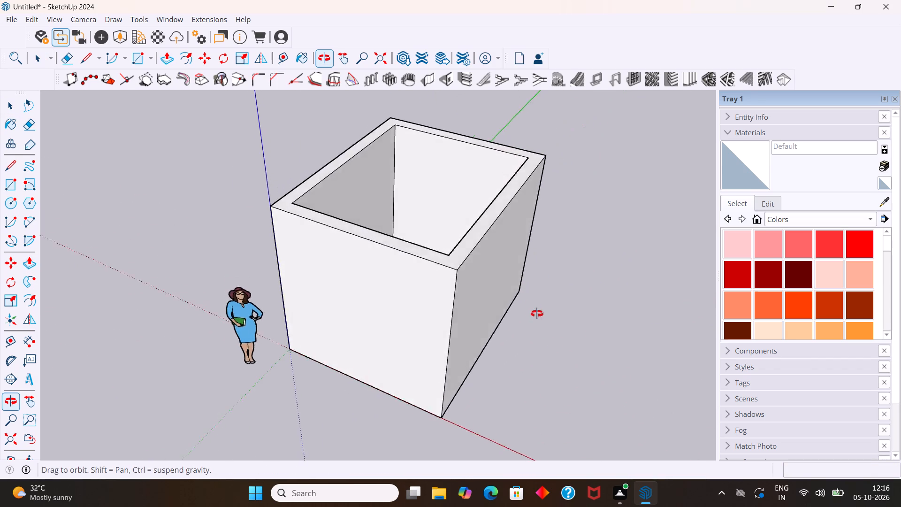
pyautogui.moveTo(537, 314); pyautogui.dragTo(632, 359, button='middle')
pyautogui.scroll(2, 599, 320)
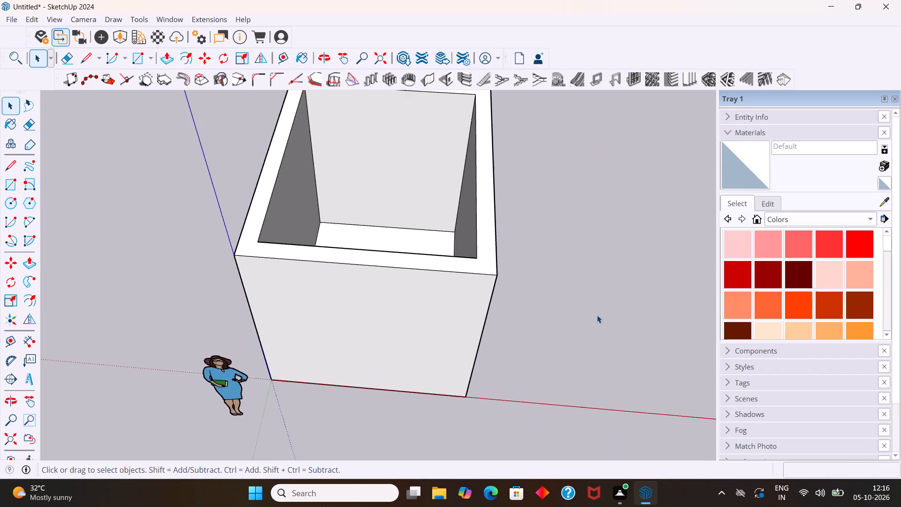
pyautogui.scroll(-8, 597, 315)
pyautogui.moveTo(540, 295); pyautogui.dragTo(565, 386, button='middle')
pyautogui.scroll(-1, 533, 292)
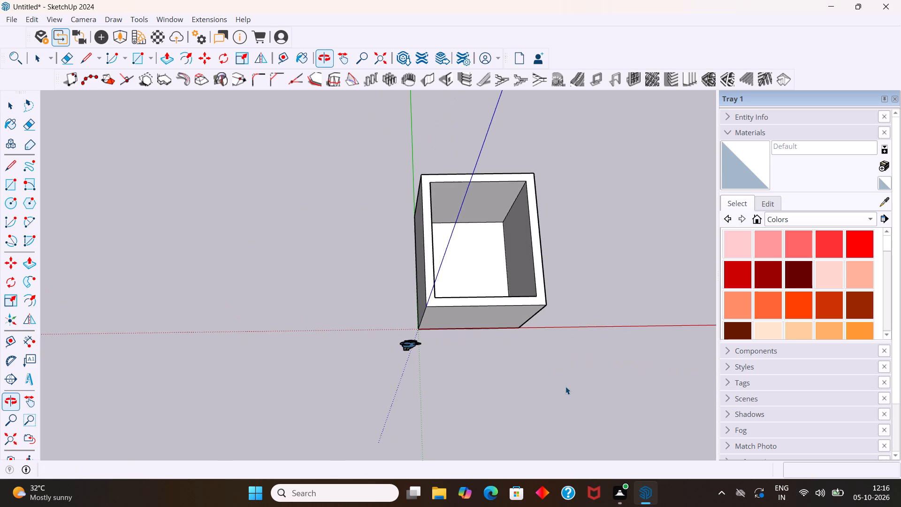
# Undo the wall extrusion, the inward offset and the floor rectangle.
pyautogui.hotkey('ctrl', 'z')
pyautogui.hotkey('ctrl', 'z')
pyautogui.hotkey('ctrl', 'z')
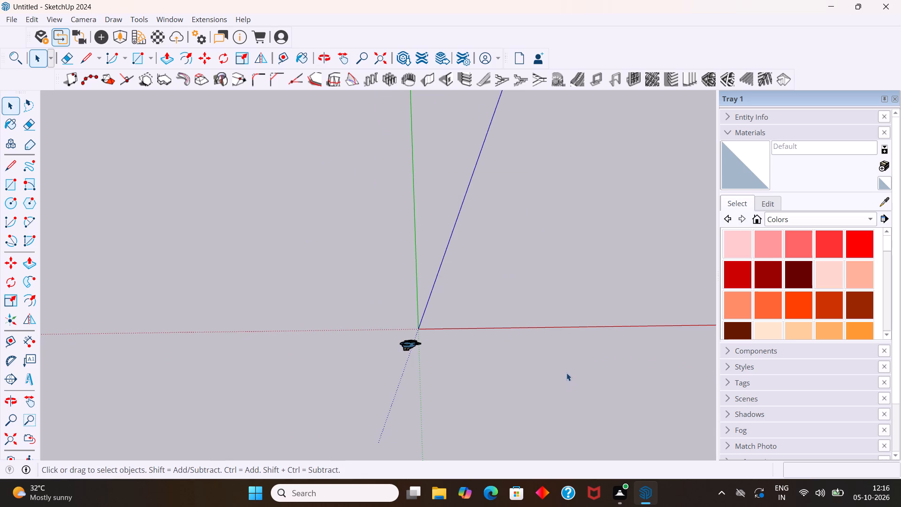
# Start a new rectangle with the Rectangle tool.
pyautogui.moveTo(475, 325); pyautogui.dragTo(409, 237, button='middle')
pyautogui.press('r')
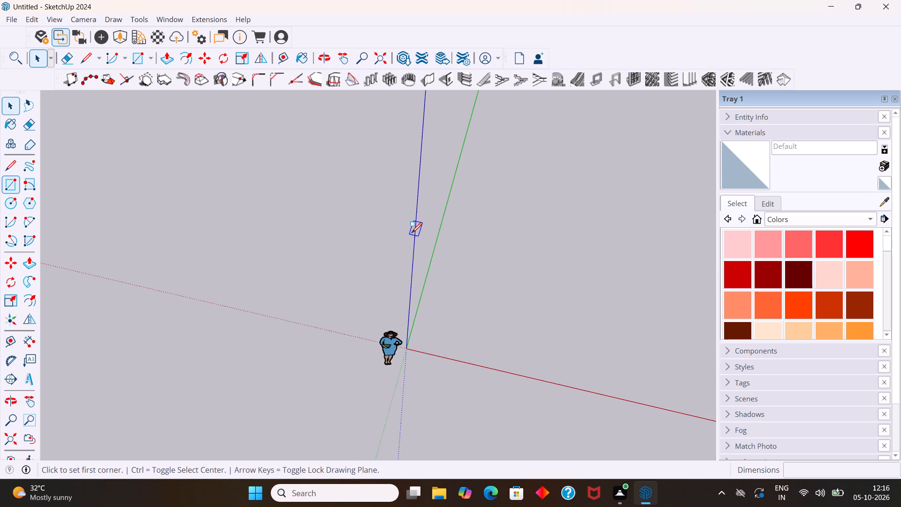
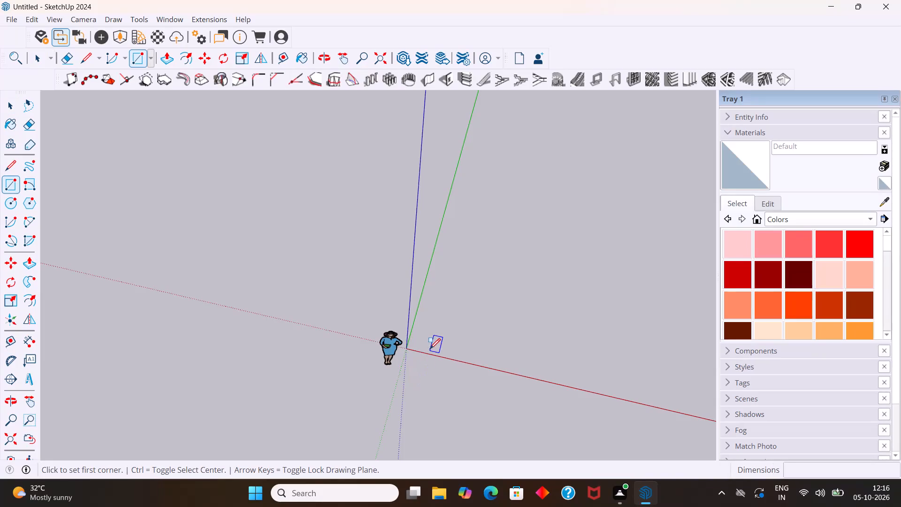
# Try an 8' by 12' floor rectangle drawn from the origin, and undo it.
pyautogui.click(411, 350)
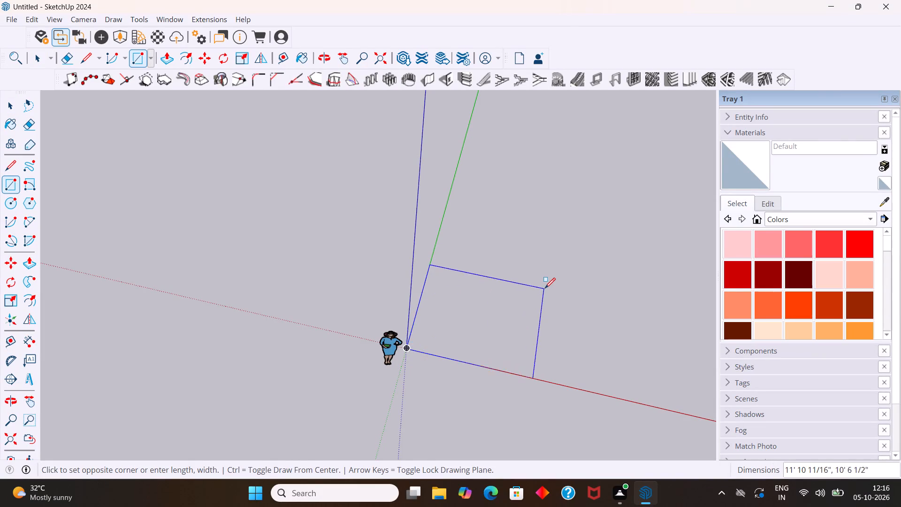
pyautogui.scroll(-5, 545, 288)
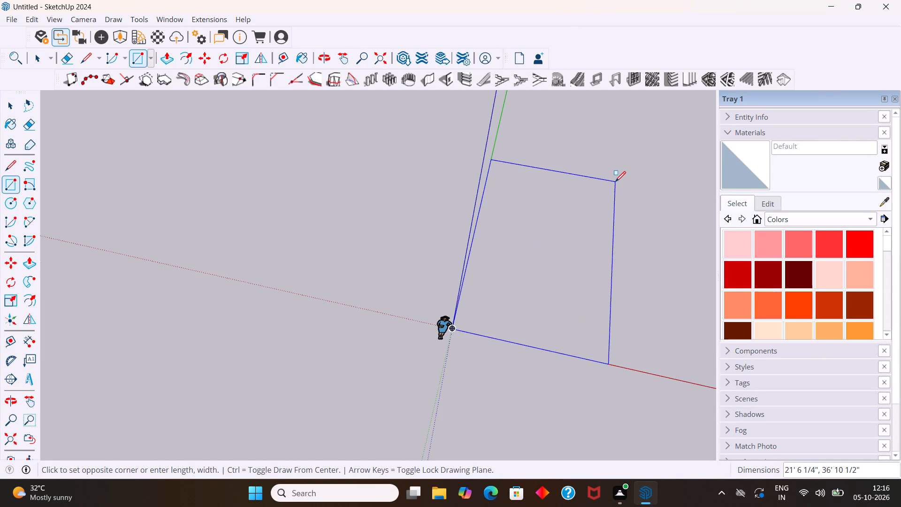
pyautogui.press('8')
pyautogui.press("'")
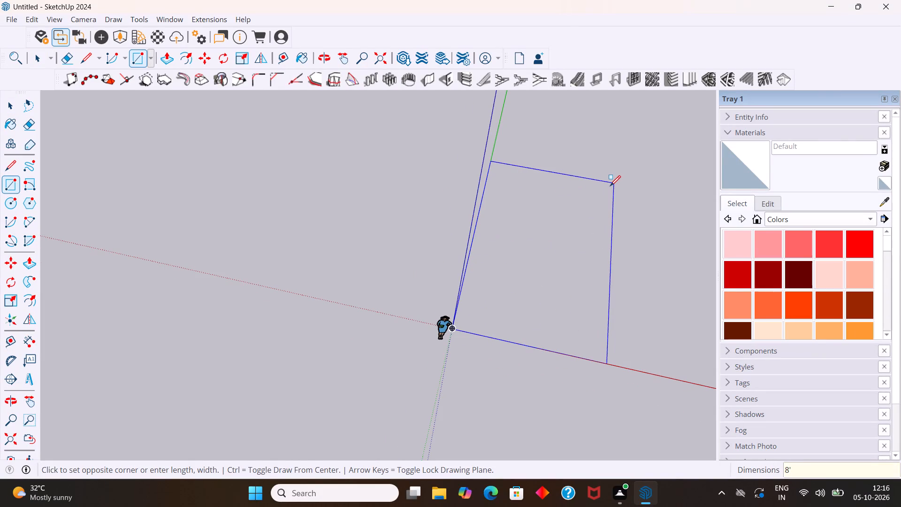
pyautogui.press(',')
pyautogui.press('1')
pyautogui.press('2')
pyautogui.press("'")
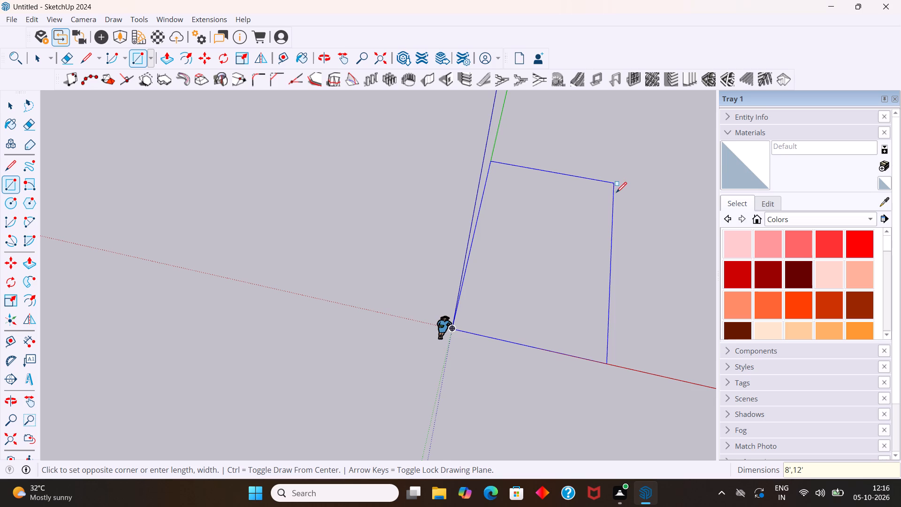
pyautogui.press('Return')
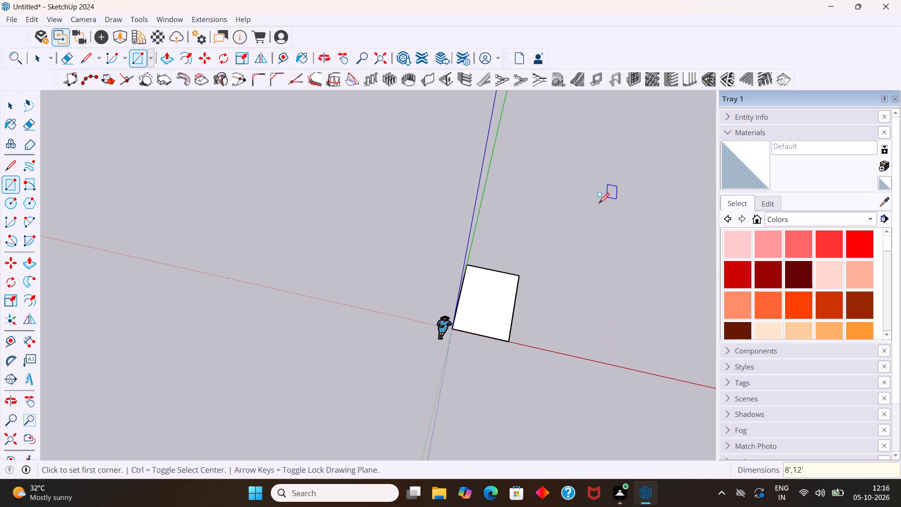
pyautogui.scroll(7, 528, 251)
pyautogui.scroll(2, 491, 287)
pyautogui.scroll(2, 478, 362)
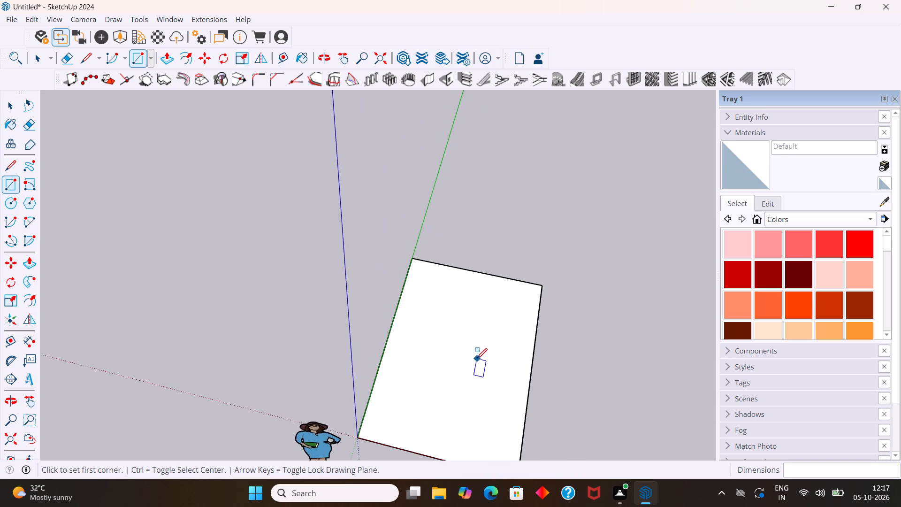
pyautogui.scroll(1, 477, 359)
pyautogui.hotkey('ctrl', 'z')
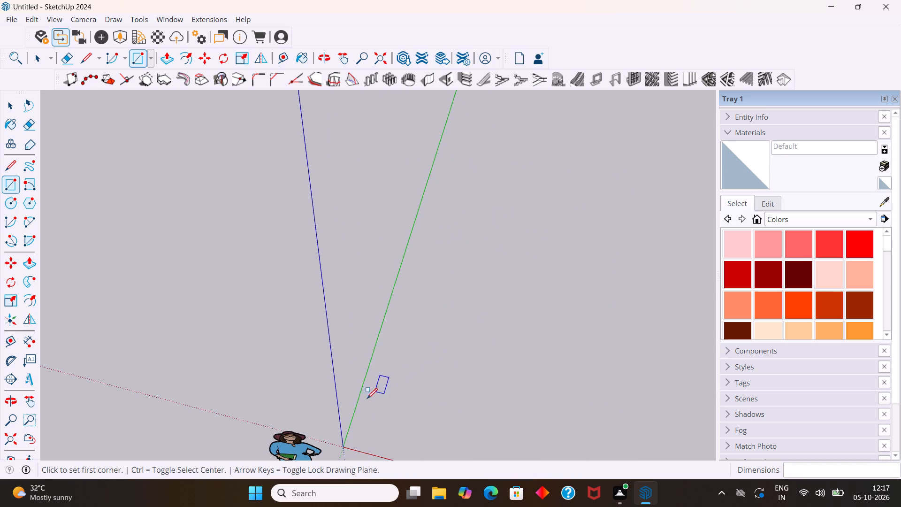
# Draw an 8' by 13' floor rectangle on the ground from the origin.
pyautogui.click(344, 449)
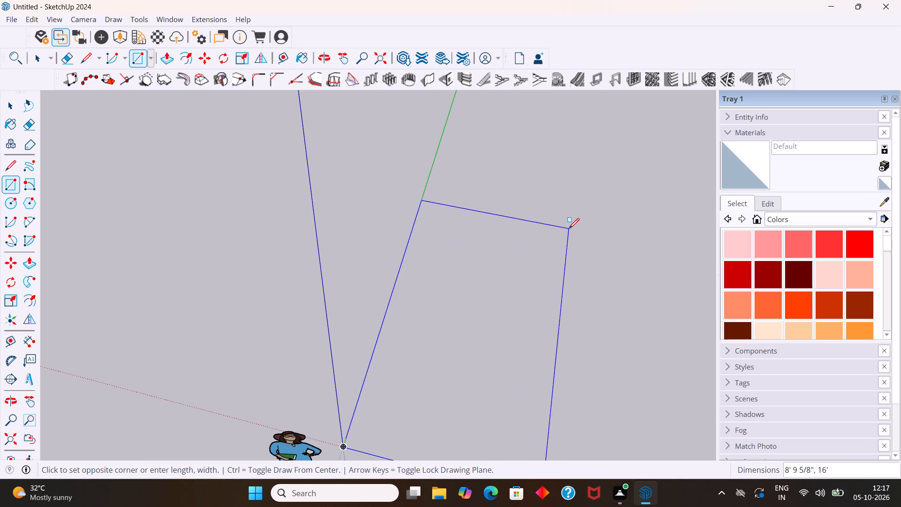
pyautogui.press('8')
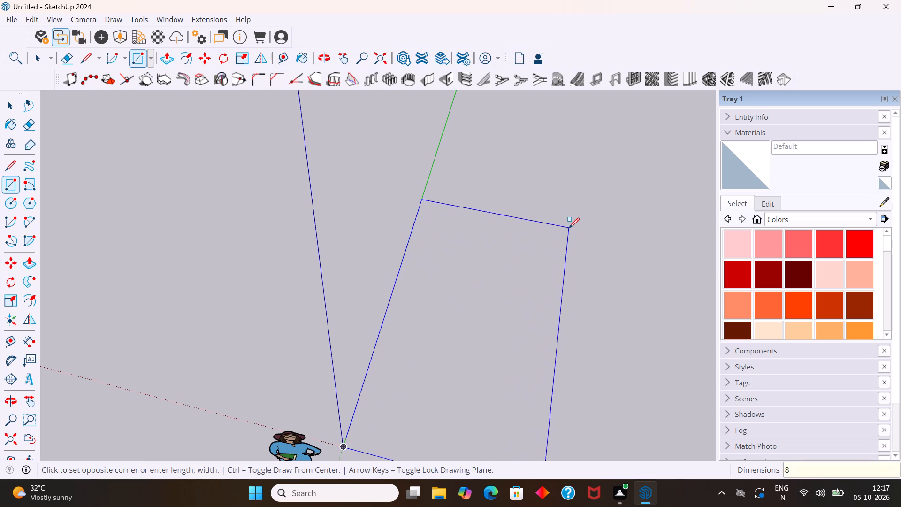
pyautogui.press("'")
pyautogui.press(',')
pyautogui.write("13'")
pyautogui.press('Return')
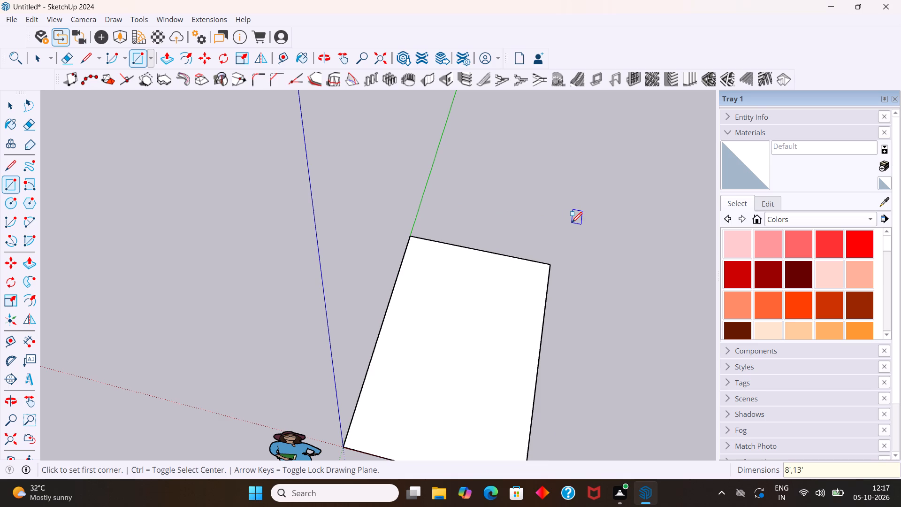
pyautogui.press('space')
# Offset the floor rectangle's outline inward by 4.5" to mark the wall thickness.
pyautogui.scroll(-9, 586, 232)
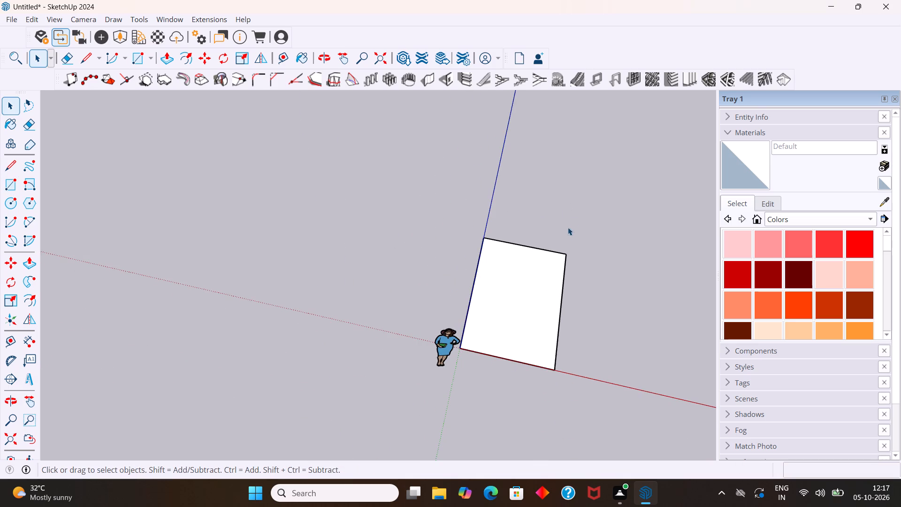
pyautogui.click(541, 276)
pyautogui.scroll(6, 540, 276)
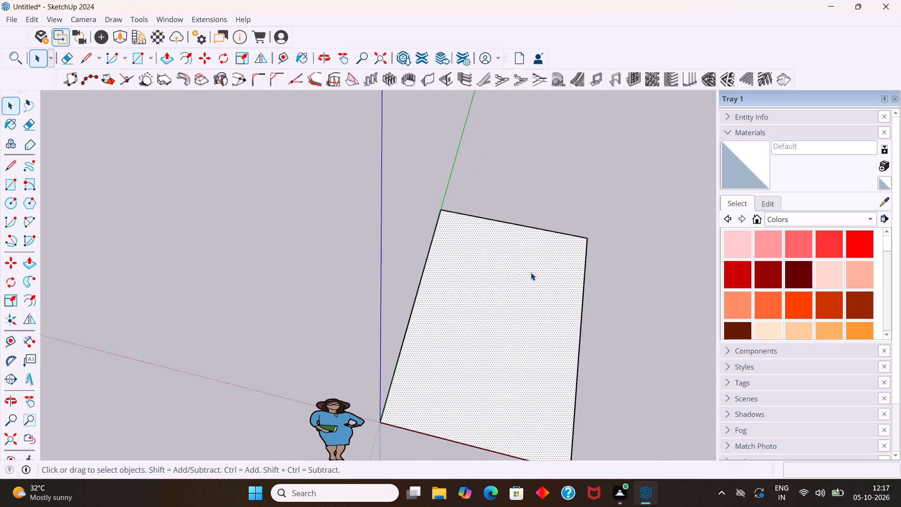
pyautogui.press('f')
pyautogui.moveTo(523, 269); pyautogui.dragTo(521, 268)
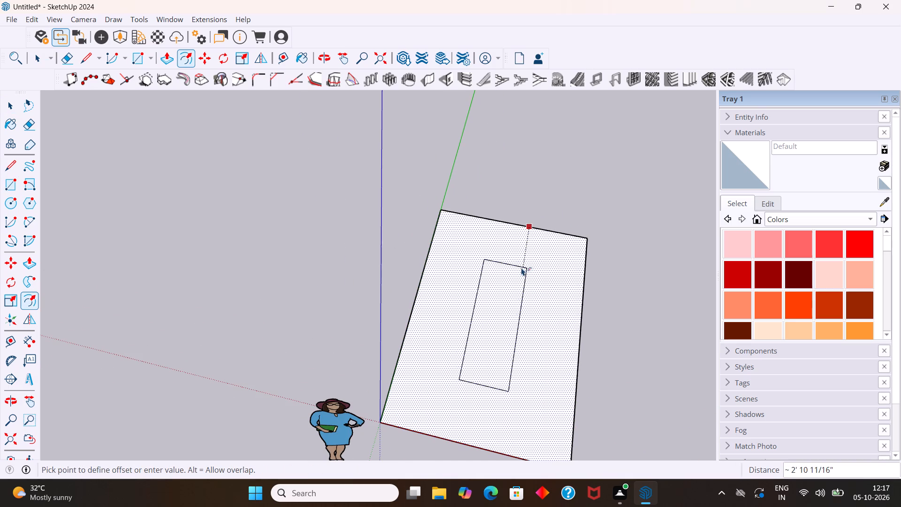
pyautogui.moveTo(521, 268); pyautogui.dragTo(520, 251)
pyautogui.write('4.5')
pyautogui.press('Return')
pyautogui.press('space')
# Push/Pull the border strip between the floor's outer and inner outlines up 10' as walls.
pyautogui.scroll(1, 519, 209)
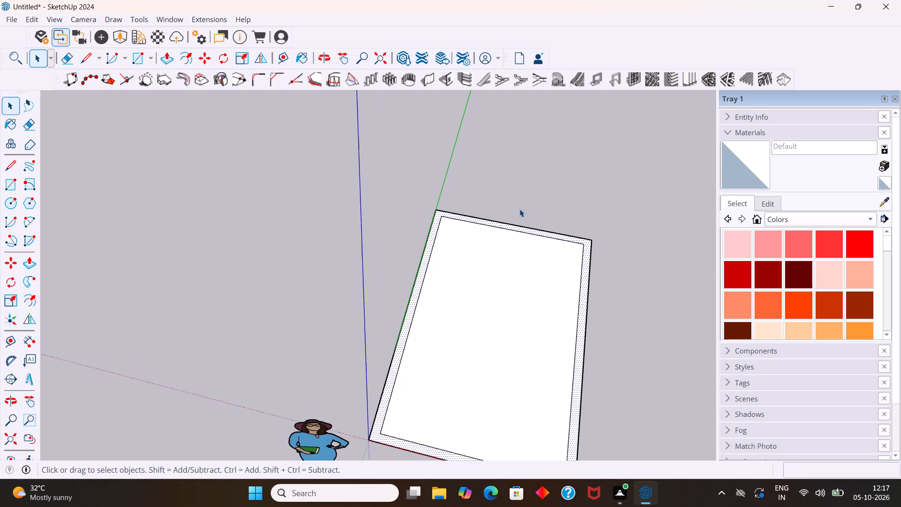
pyautogui.scroll(1, 519, 209)
pyautogui.press('p')
pyautogui.moveTo(521, 223); pyautogui.dragTo(523, 177)
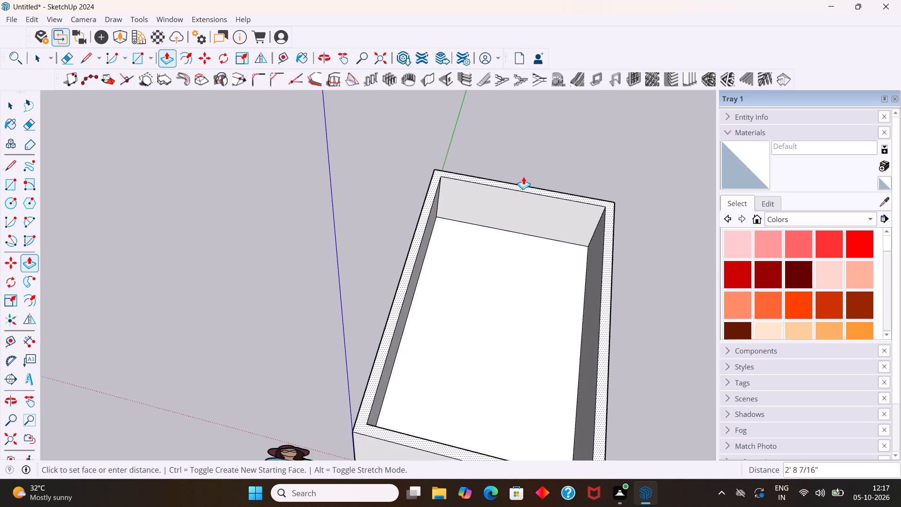
pyautogui.moveTo(523, 177); pyautogui.dragTo(519, 184)
pyautogui.press('1')
pyautogui.press('0')
pyautogui.press("'")
pyautogui.press('Return')
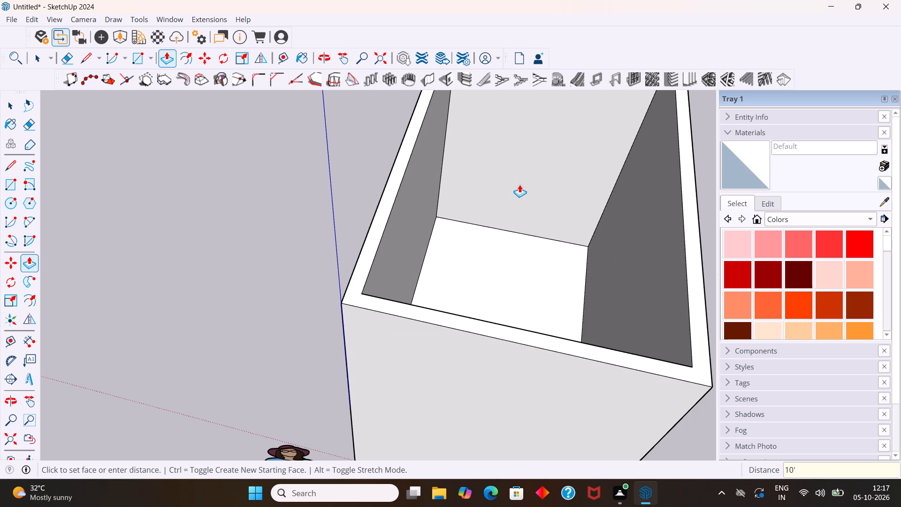
pyautogui.moveTo(519, 184); pyautogui.dragTo(518, 187)
pyautogui.press('space')
# Examine the walled room's shape and proportions from the front, from the side and from above.
pyautogui.scroll(-11, 517, 187)
pyautogui.middleClick(521, 193)
pyautogui.moveTo(554, 220); pyautogui.dragTo(605, 197, button='middle')
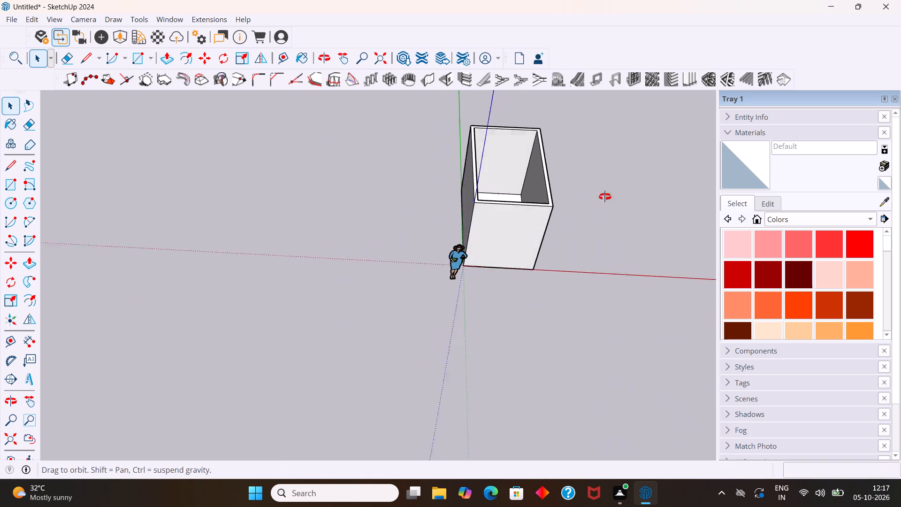
pyautogui.moveTo(605, 197); pyautogui.dragTo(593, 178, button='middle')
pyautogui.scroll(7, 543, 169)
pyautogui.moveTo(631, 245); pyautogui.dragTo(489, 297, button='middle')
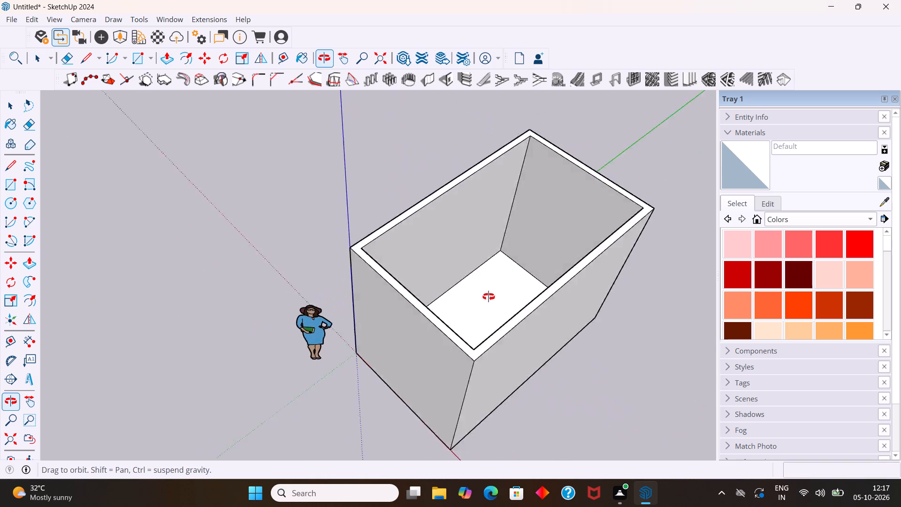
pyautogui.moveTo(489, 297); pyautogui.dragTo(535, 267, button='middle')
pyautogui.scroll(3, 494, 225)
pyautogui.scroll(-8, 487, 218)
pyautogui.moveTo(508, 217); pyautogui.dragTo(530, 224, button='middle')
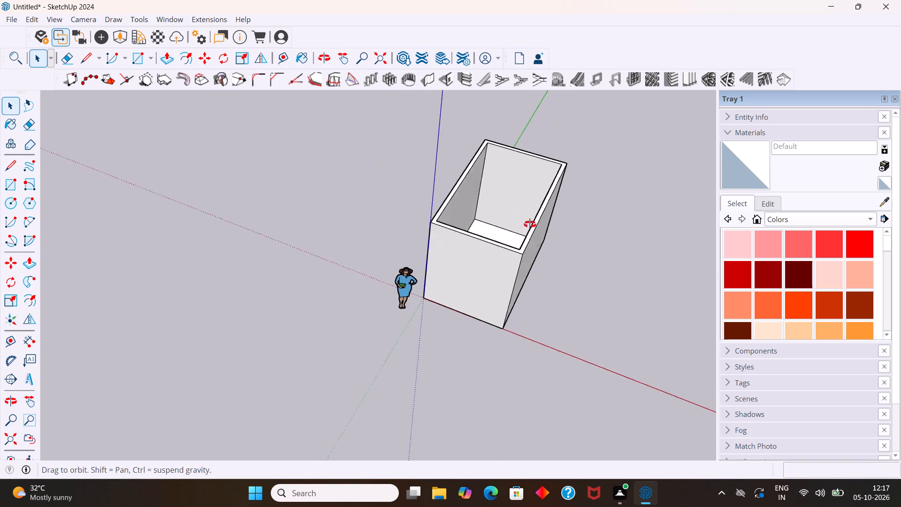
pyautogui.moveTo(530, 224); pyautogui.dragTo(553, 142, button='middle')
pyautogui.moveTo(557, 266); pyautogui.dragTo(590, 238, button='middle')
pyautogui.scroll(2, 594, 240)
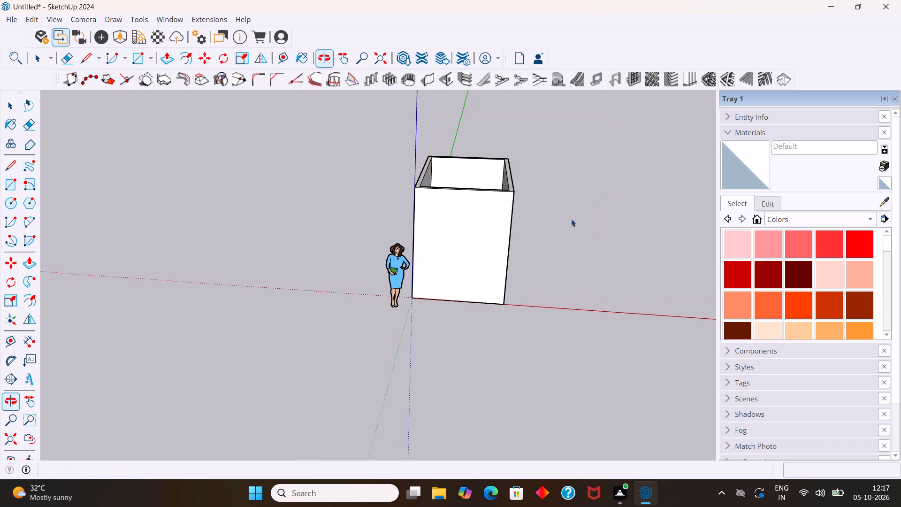
pyautogui.scroll(5, 571, 219)
pyautogui.moveTo(482, 181); pyautogui.dragTo(500, 306, button='middle')
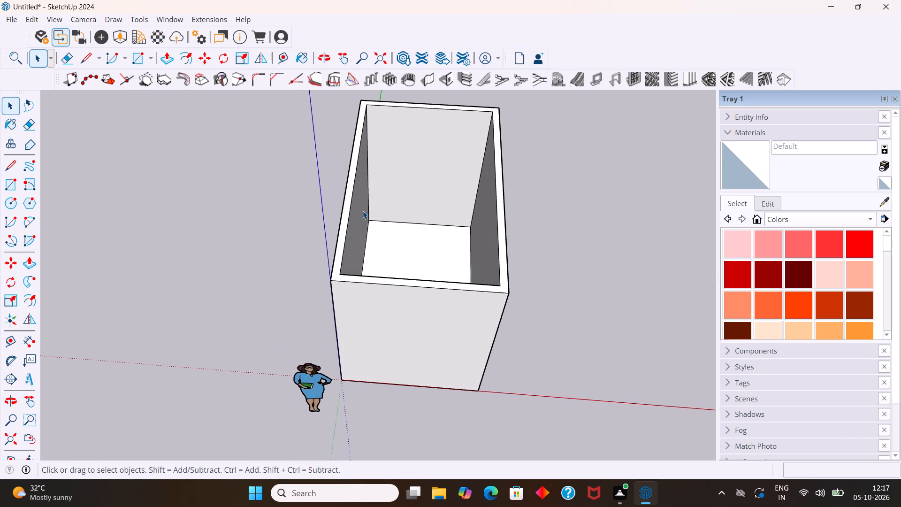
# Group the room's inner floor face with the inner faces of the back wall and both long side walls.
pyautogui.click(363, 211)
pyautogui.keyDown('ctrl'); pyautogui.click(396, 179); pyautogui.keyUp('ctrl')
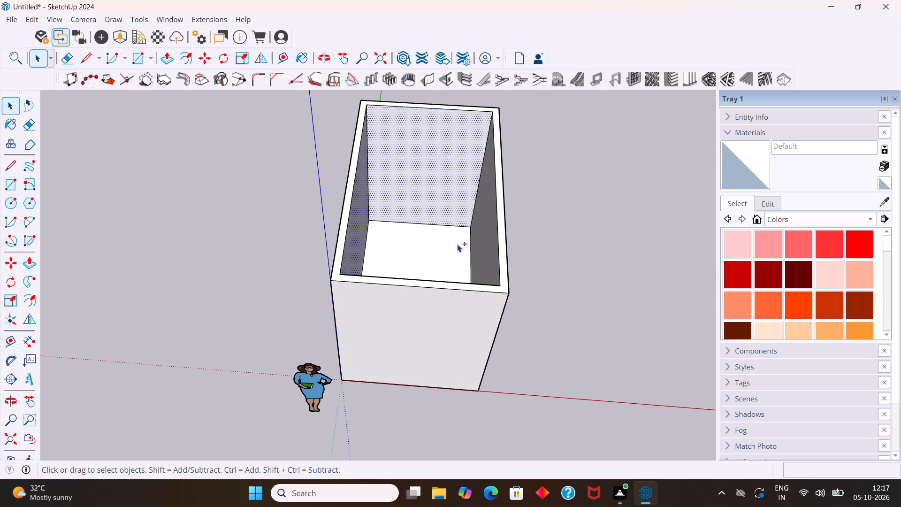
pyautogui.keyDown('ctrl'); pyautogui.click(451, 256); pyautogui.keyUp('ctrl')
pyautogui.keyDown('ctrl'); pyautogui.click(482, 246); pyautogui.keyUp('ctrl')
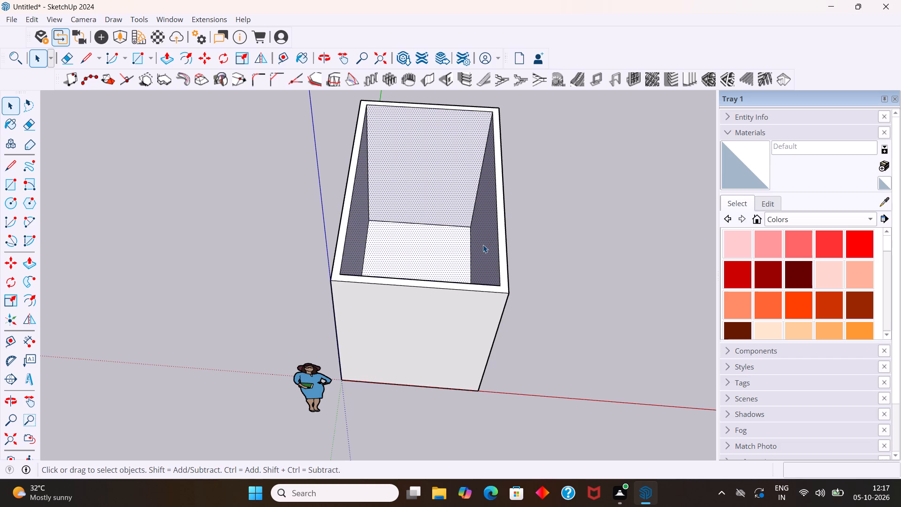
pyautogui.rightClick(483, 245)
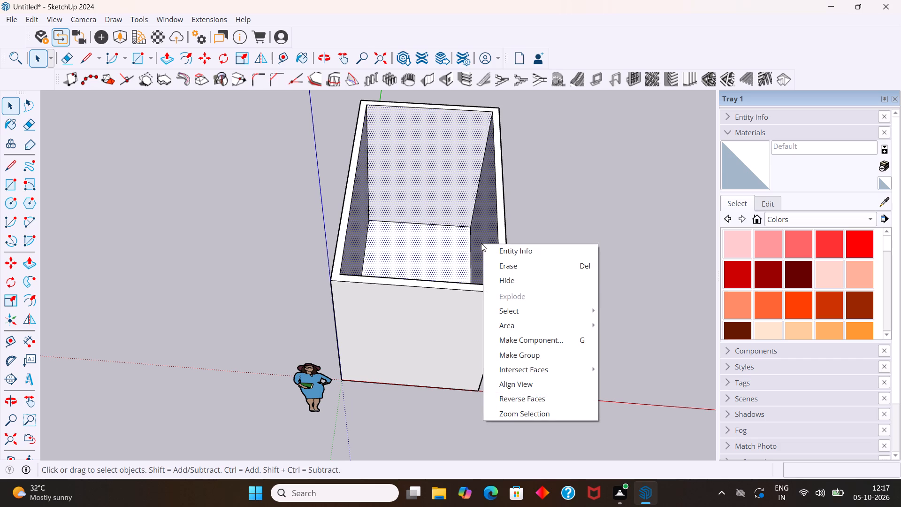
pyautogui.click(515, 359)
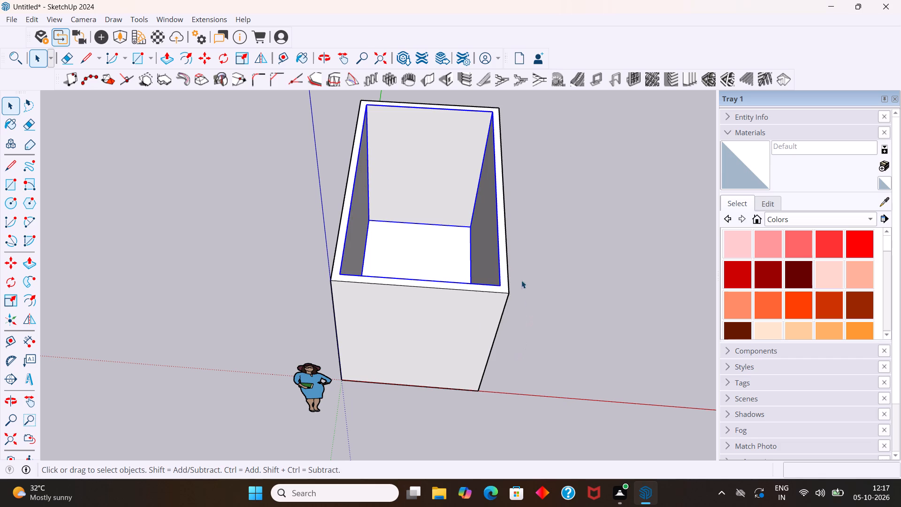
# Convert the group of inner floor and wall faces into a component with the default settings.
pyautogui.rightClick(451, 185)
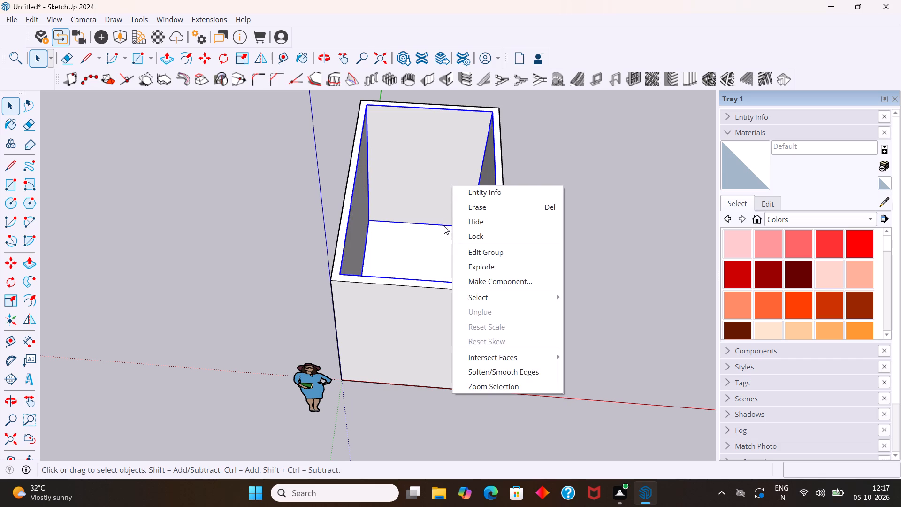
pyautogui.click(486, 282)
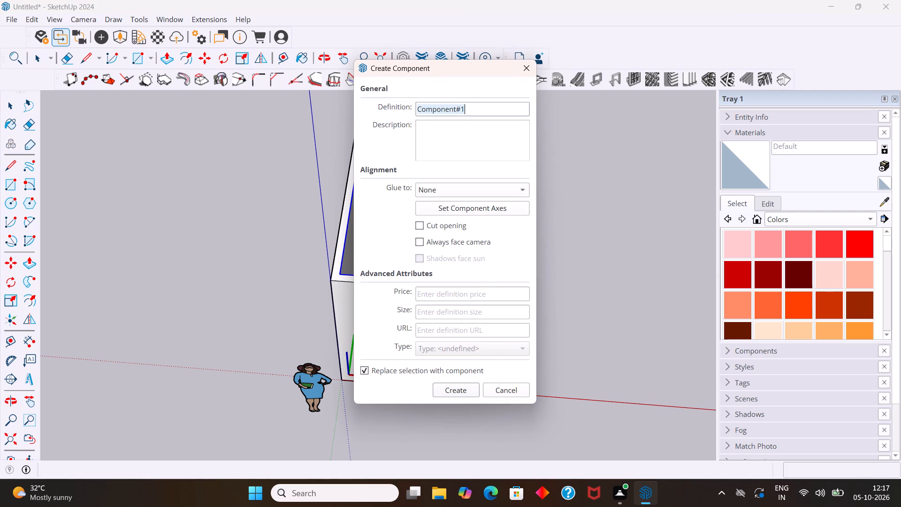
pyautogui.click(462, 390)
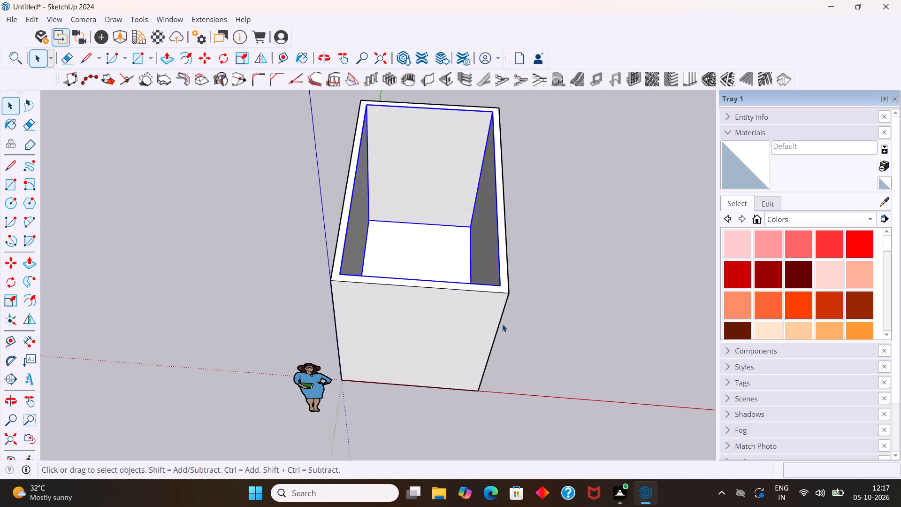
# Copy the inner-face component about 24' along the negative red axis, clear of the walled room.
pyautogui.press('m')
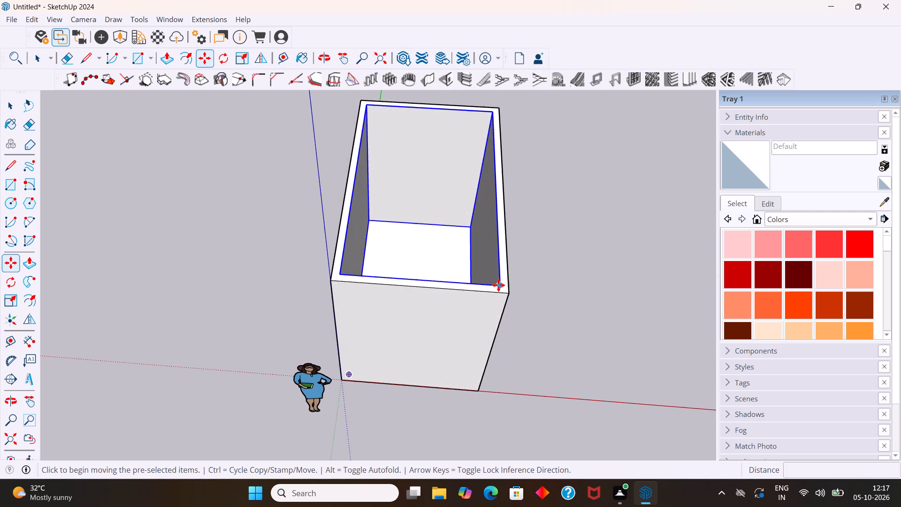
pyautogui.click(498, 285)
pyautogui.scroll(-5, 602, 296)
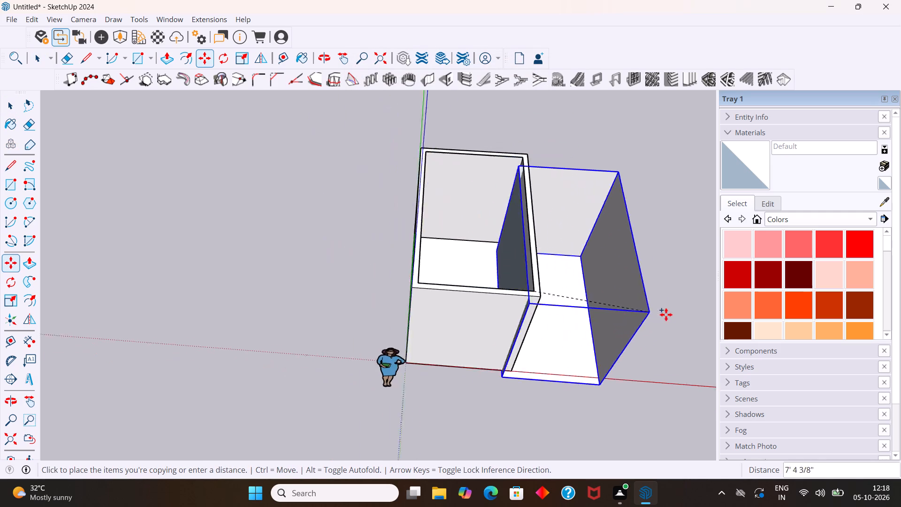
pyautogui.scroll(-5, 672, 311)
pyautogui.moveTo(380, 273); pyautogui.dragTo(428, 200, button='middle')
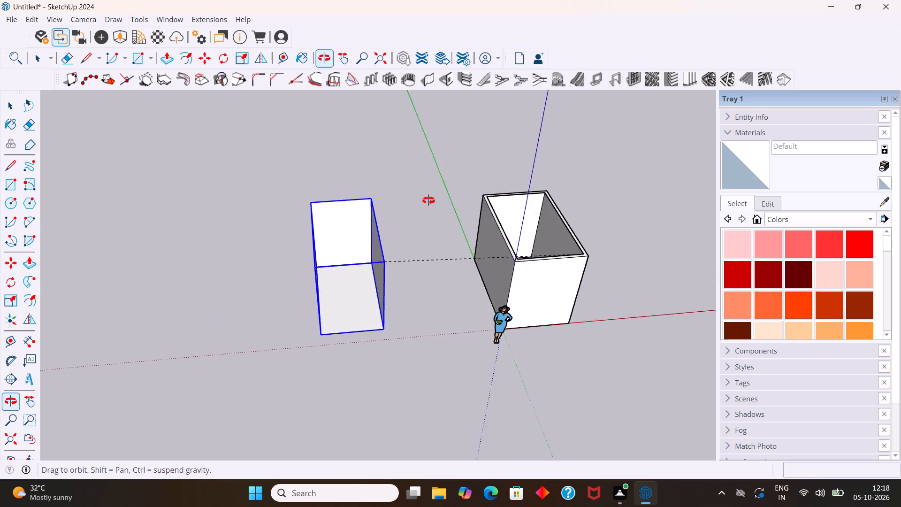
pyautogui.moveTo(428, 200); pyautogui.dragTo(425, 165, button='middle')
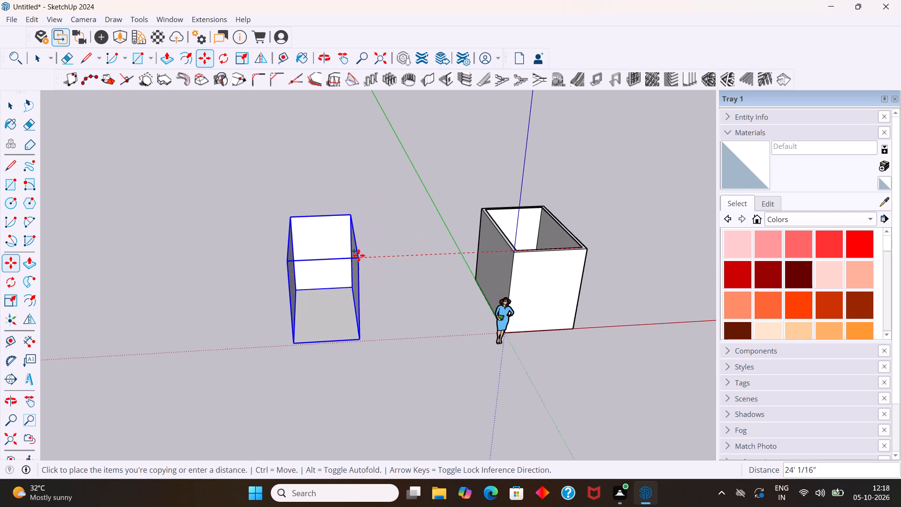
pyautogui.click(359, 255)
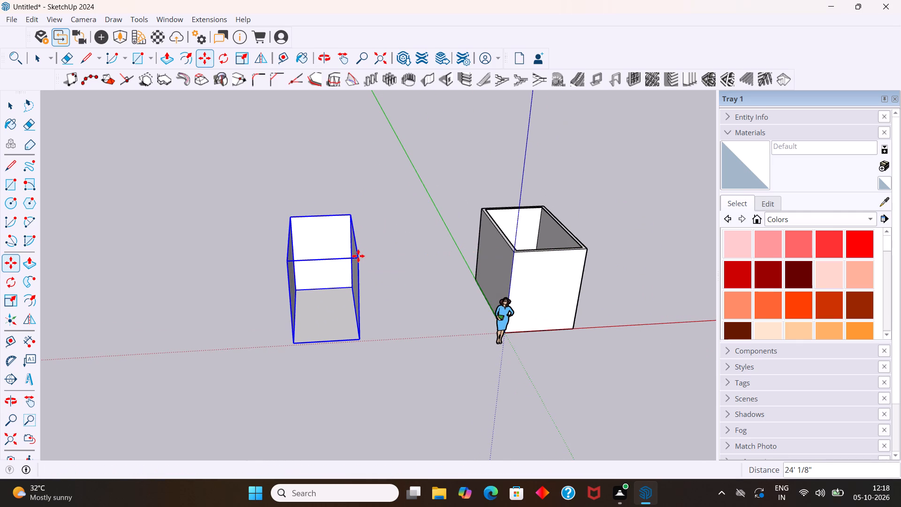
pyautogui.press('space')
pyautogui.click(380, 264)
# Open the copied inner-face component for editing.
pyautogui.scroll(7, 379, 277)
pyautogui.moveTo(340, 282); pyautogui.dragTo(426, 273, button='middle')
pyautogui.scroll(3, 410, 277)
pyautogui.moveTo(396, 277); pyautogui.dragTo(340, 273, button='middle')
pyautogui.scroll(-5, 350, 259)
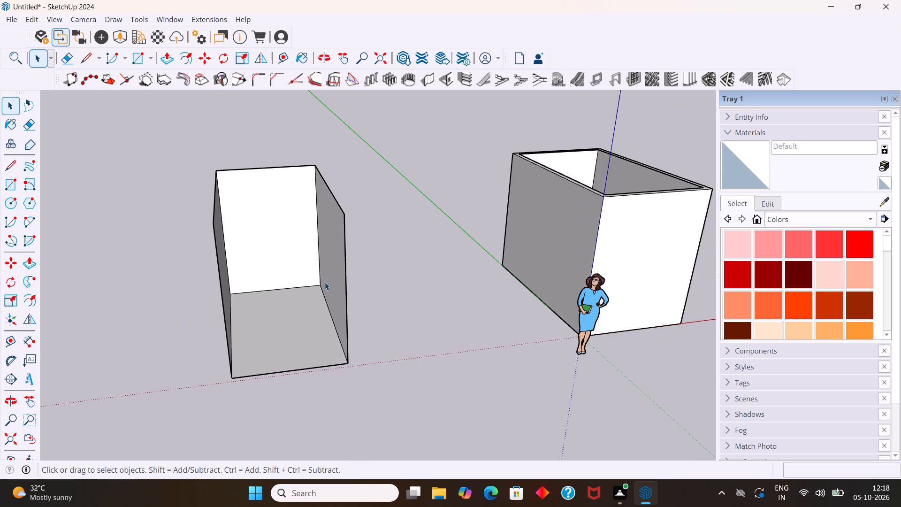
pyautogui.doubleClick(307, 290)
pyautogui.scroll(1, 307, 291)
pyautogui.moveTo(307, 288); pyautogui.dragTo(307, 279, button='middle')
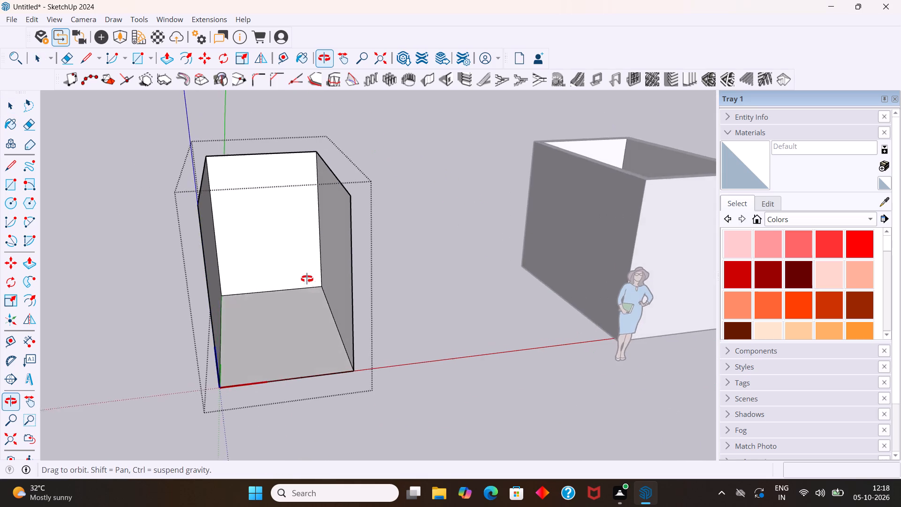
pyautogui.moveTo(307, 279); pyautogui.dragTo(303, 260, button='middle')
pyautogui.middleClick(304, 261)
pyautogui.middleClick(304, 261)
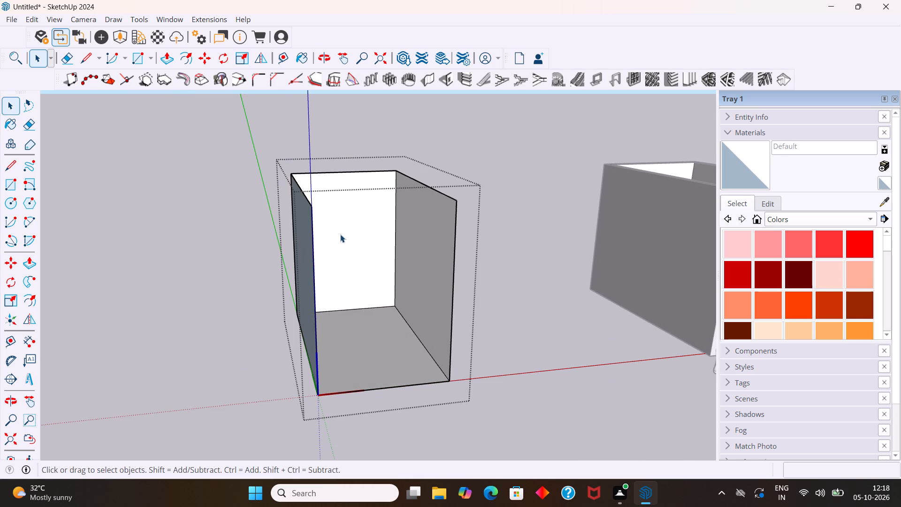
pyautogui.scroll(-3, 340, 234)
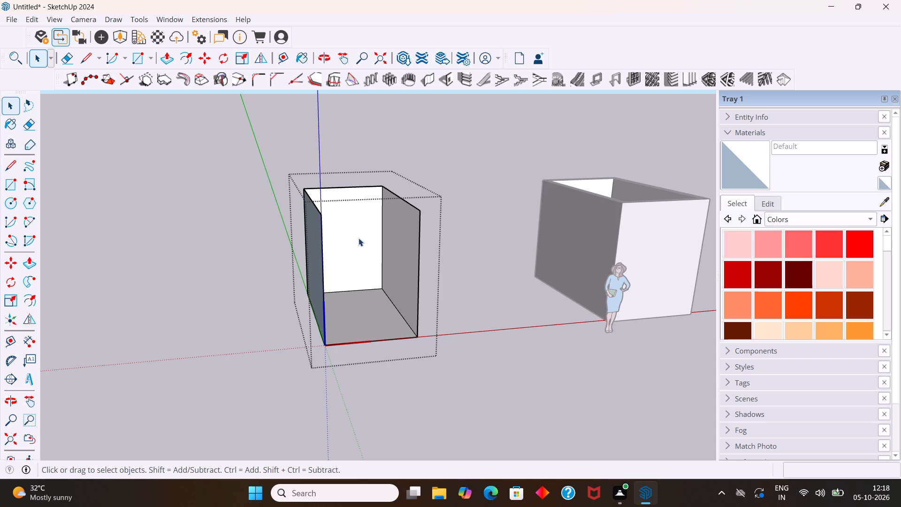
pyautogui.moveTo(362, 253); pyautogui.dragTo(287, 226, button='middle')
pyautogui.scroll(3, 305, 233)
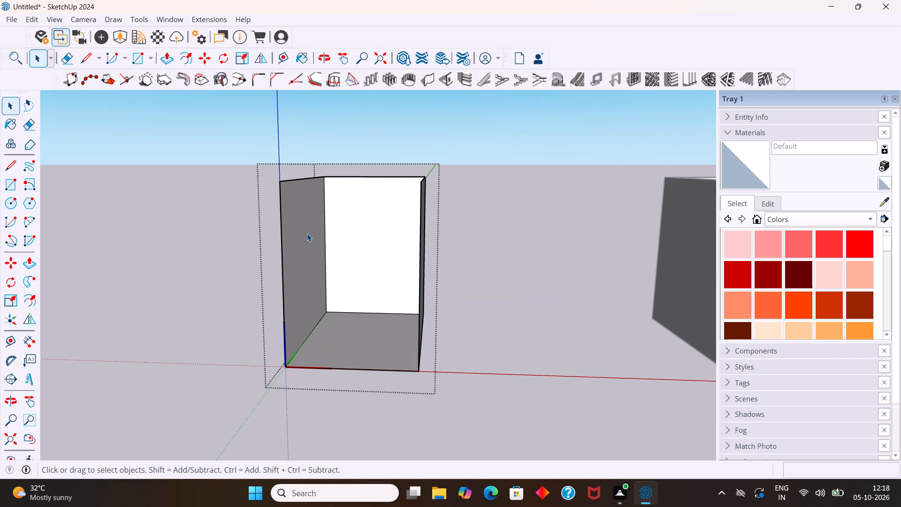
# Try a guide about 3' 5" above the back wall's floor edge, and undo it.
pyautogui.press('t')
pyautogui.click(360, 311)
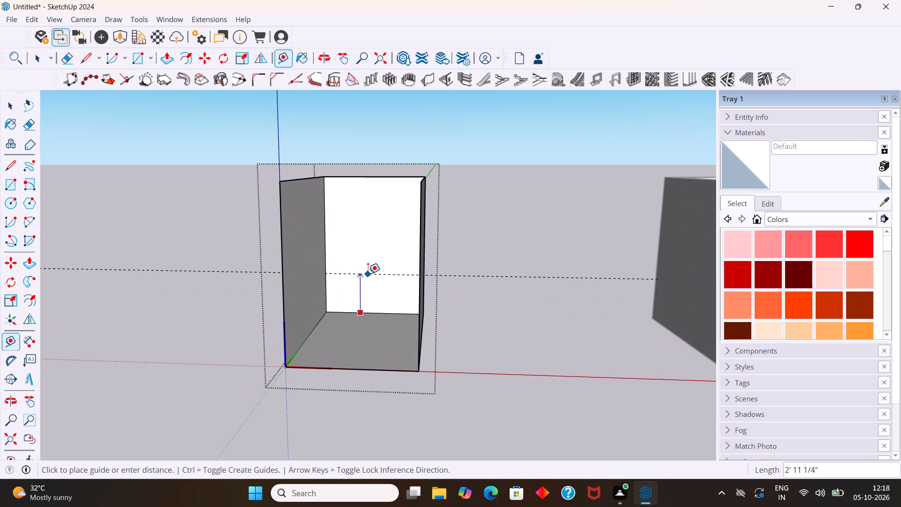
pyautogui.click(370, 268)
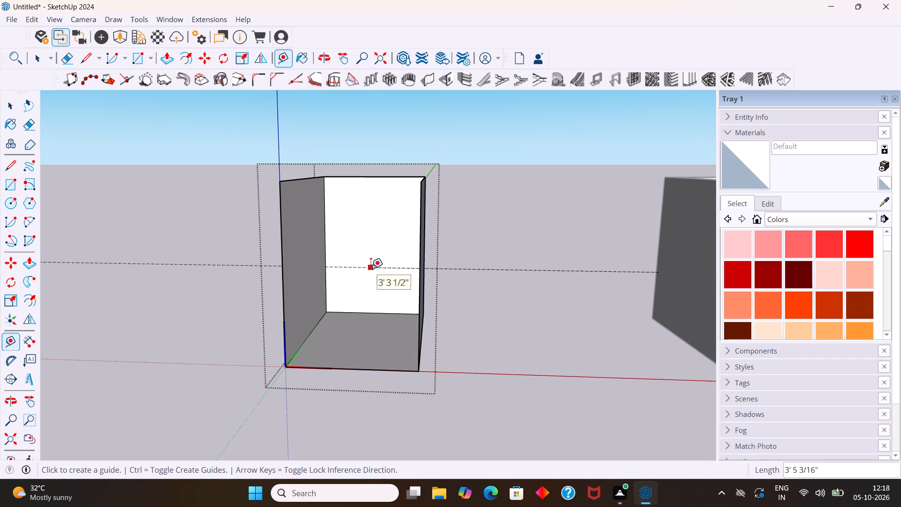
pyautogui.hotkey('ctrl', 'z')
# Place a guide line 4" above the floor edge of the copied component's back wall.
pyautogui.press('t')
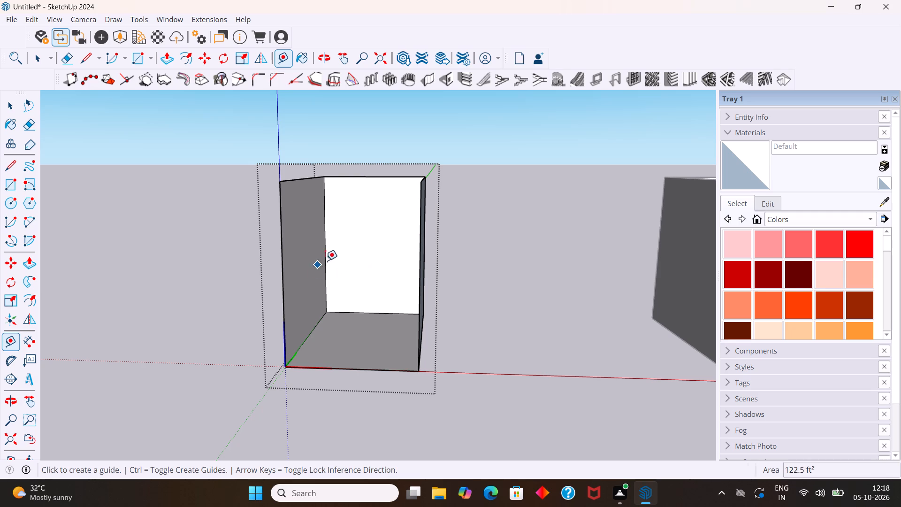
pyautogui.click(390, 314)
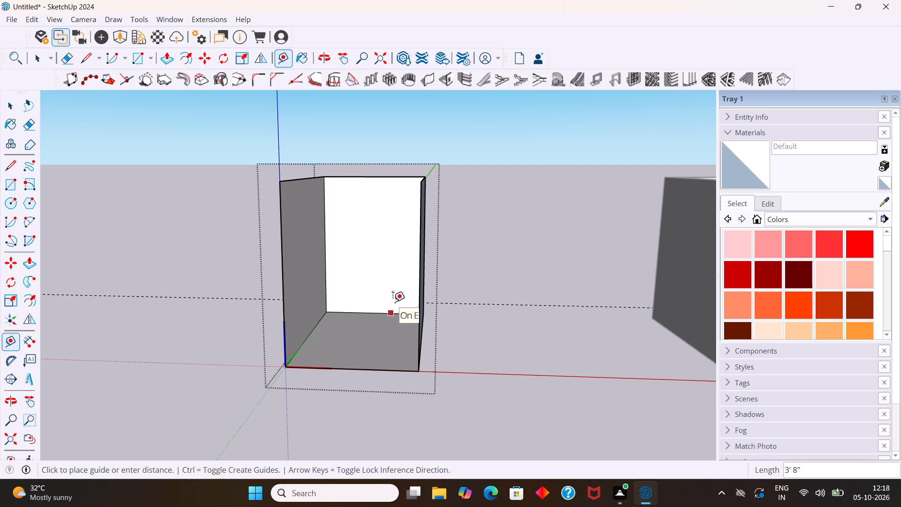
pyautogui.scroll(6, 382, 294)
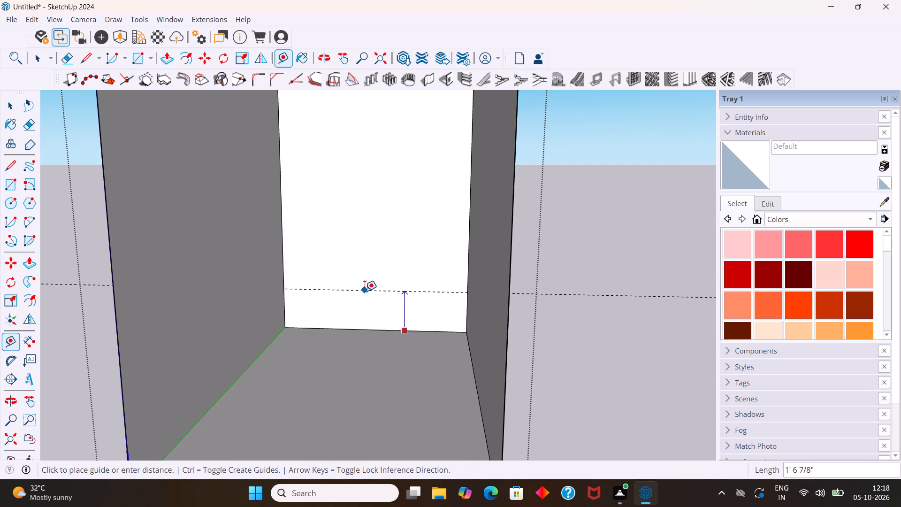
pyautogui.press('4')
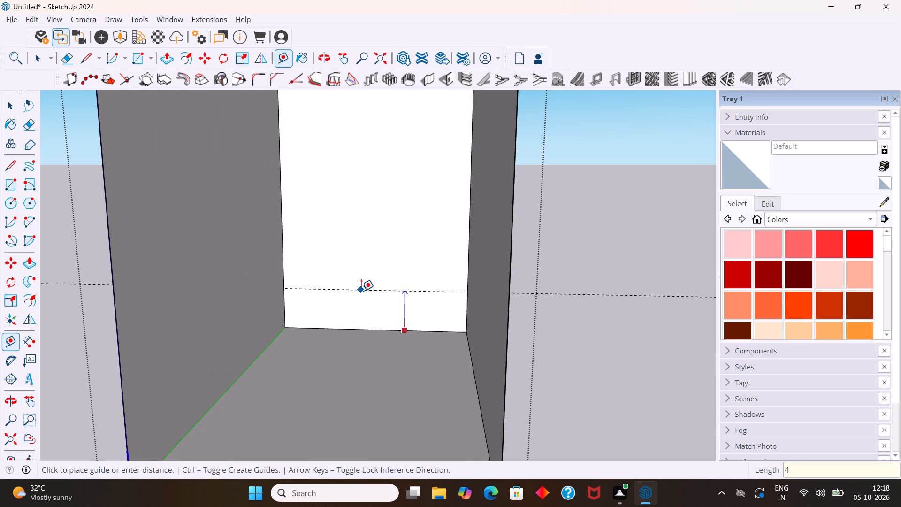
pyautogui.press('Return')
# Place a guide line 4" above the floor edge of the left long wall, along the component's green axis.
pyautogui.moveTo(368, 334); pyautogui.dragTo(246, 353, button='middle')
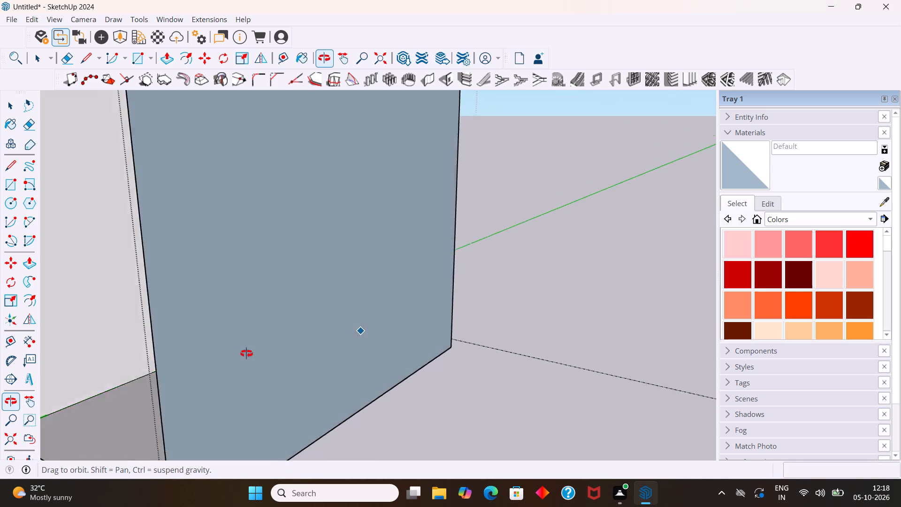
pyautogui.moveTo(246, 353); pyautogui.dragTo(269, 361, button='middle')
pyautogui.moveTo(269, 361); pyautogui.dragTo(326, 367, button='middle')
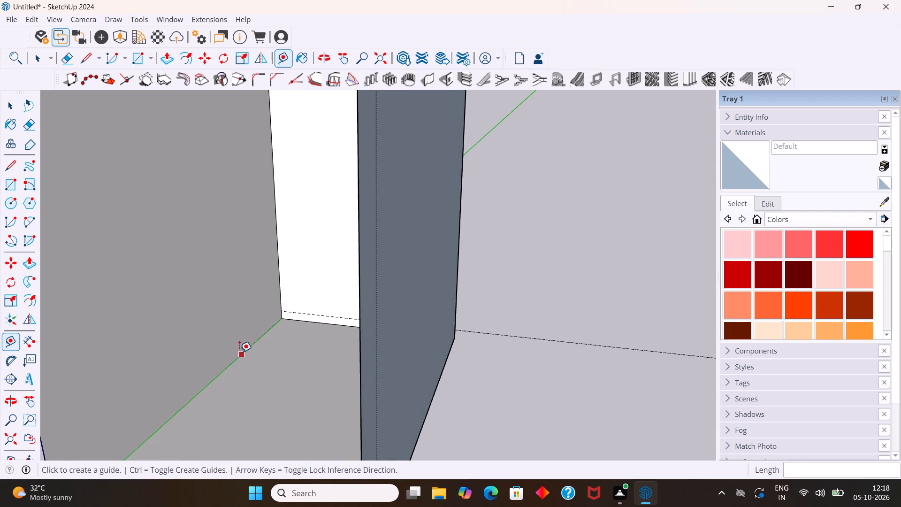
pyautogui.click(239, 353)
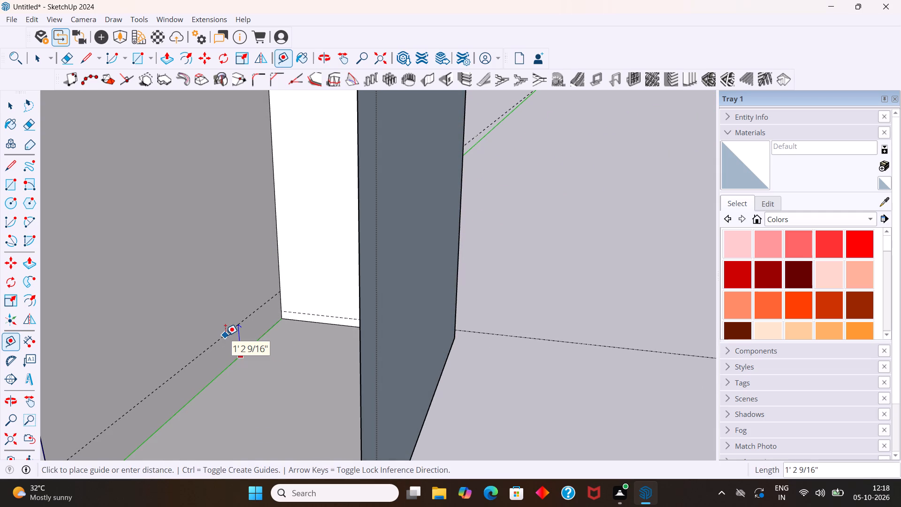
pyautogui.press('4')
pyautogui.press('Return')
# Place a guide line 4" above the floor edge of the opposite, right long wall.
pyautogui.moveTo(226, 336); pyautogui.dragTo(389, 348, button='middle')
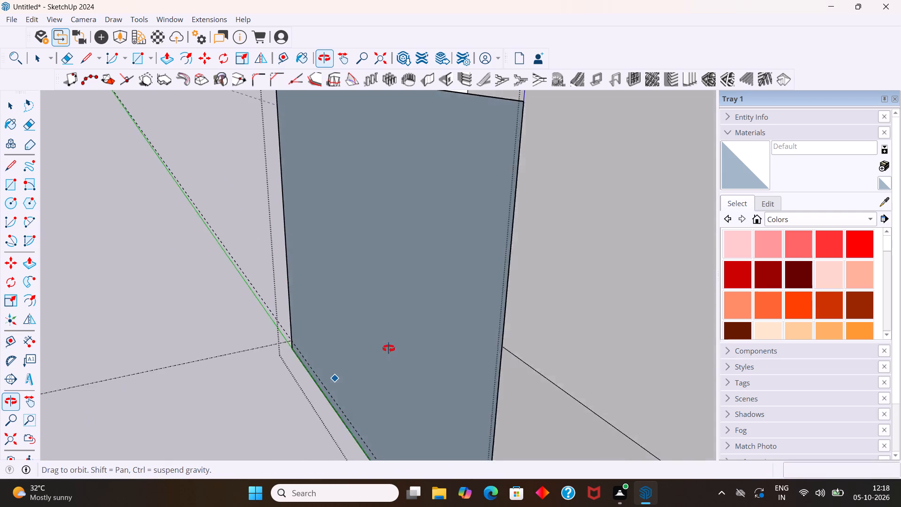
pyautogui.moveTo(389, 348); pyautogui.dragTo(340, 340, button='middle')
pyautogui.click(520, 391)
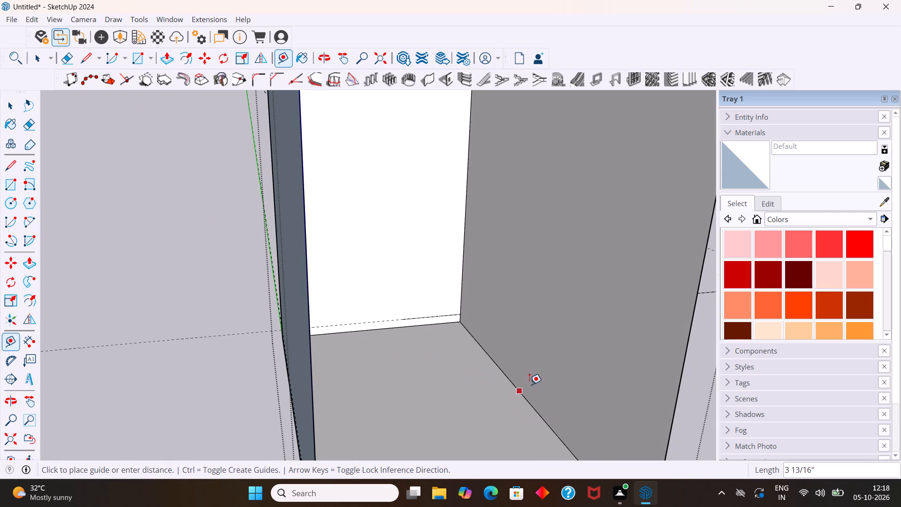
pyautogui.press('4')
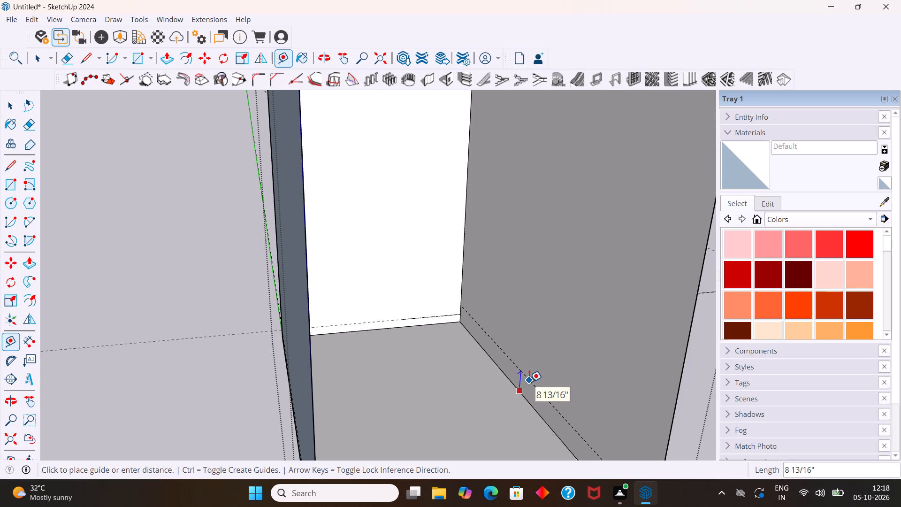
pyautogui.press('Return')
pyautogui.press('space')
# Examine the guides along the bases of the three walls from inside the component and from the open front.
pyautogui.scroll(4, 434, 330)
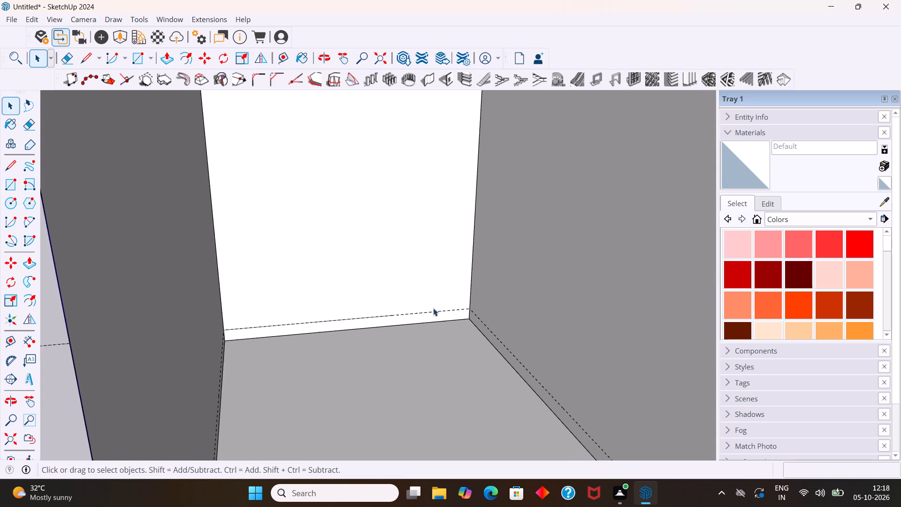
pyautogui.scroll(6, 433, 308)
pyautogui.moveTo(429, 299); pyautogui.dragTo(421, 381, button='middle')
pyautogui.scroll(1, 421, 381)
pyautogui.scroll(-6, 426, 365)
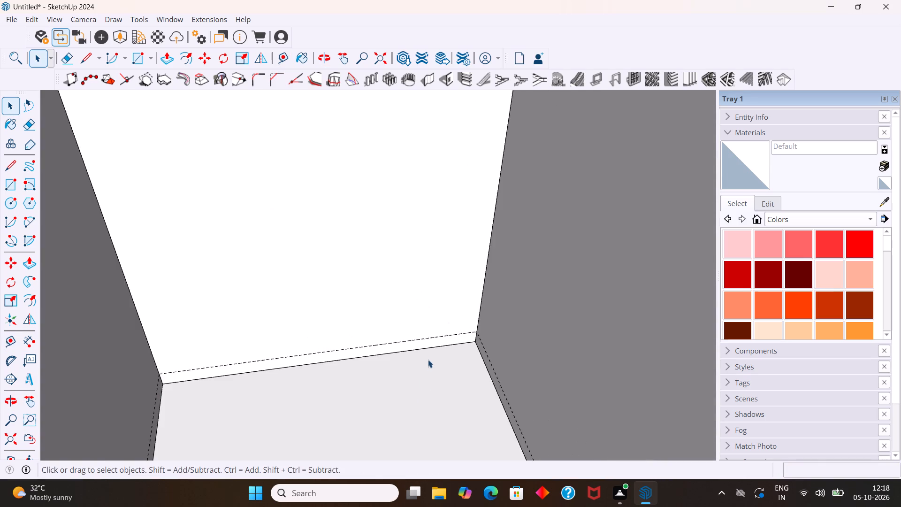
pyautogui.scroll(-16, 428, 360)
pyautogui.scroll(-3, 458, 422)
pyautogui.moveTo(461, 438); pyautogui.dragTo(452, 369, button='middle')
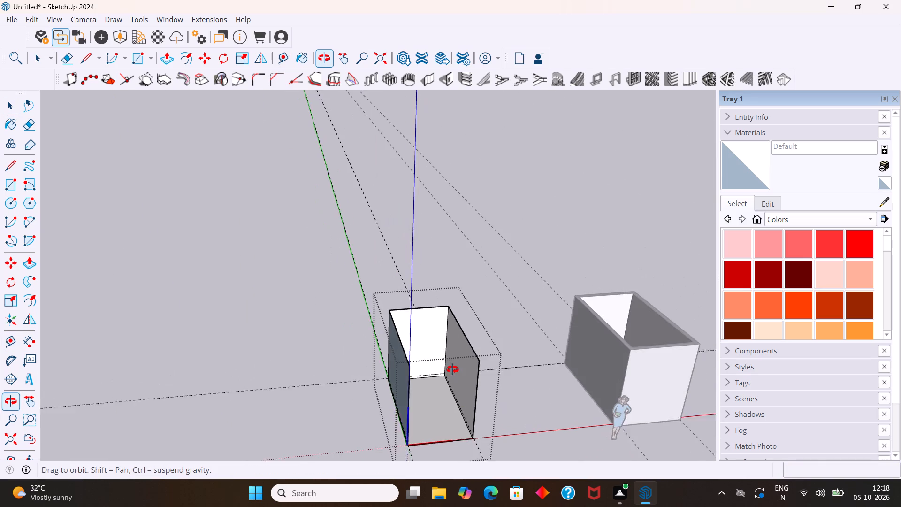
pyautogui.moveTo(452, 369); pyautogui.dragTo(449, 370, button='middle')
pyautogui.moveTo(660, 372); pyautogui.dragTo(673, 369, button='middle')
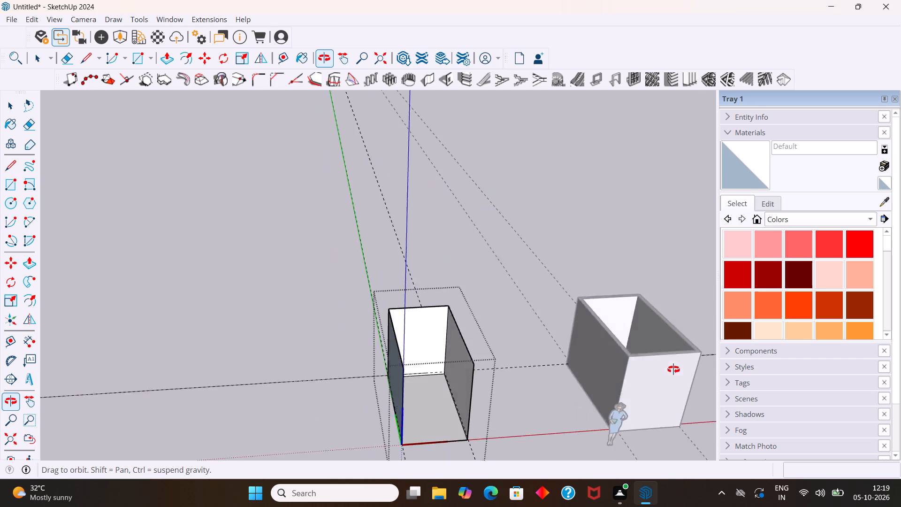
pyautogui.moveTo(673, 369); pyautogui.dragTo(628, 349, button='middle')
pyautogui.scroll(3, 554, 408)
pyautogui.scroll(-11, 551, 405)
pyautogui.scroll(6, 496, 439)
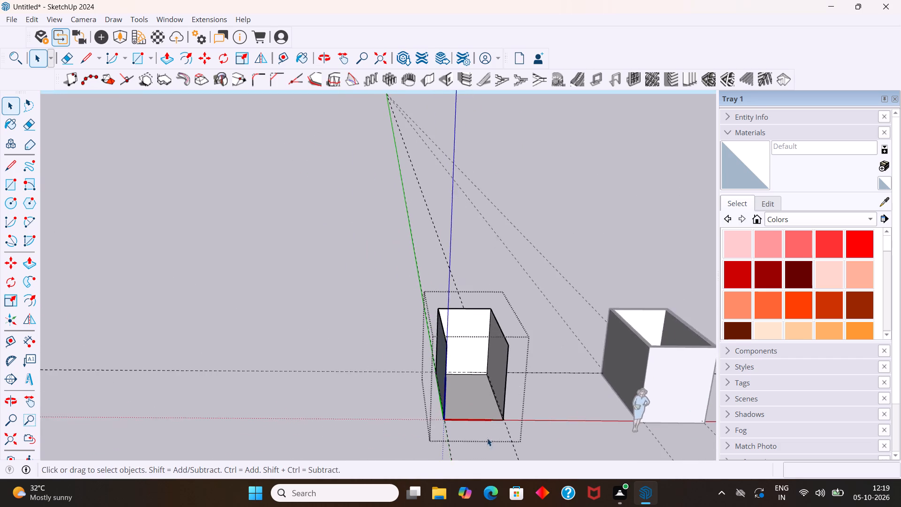
pyautogui.scroll(4, 487, 438)
pyautogui.scroll(8, 451, 394)
pyautogui.moveTo(450, 365); pyautogui.dragTo(411, 361, button='middle')
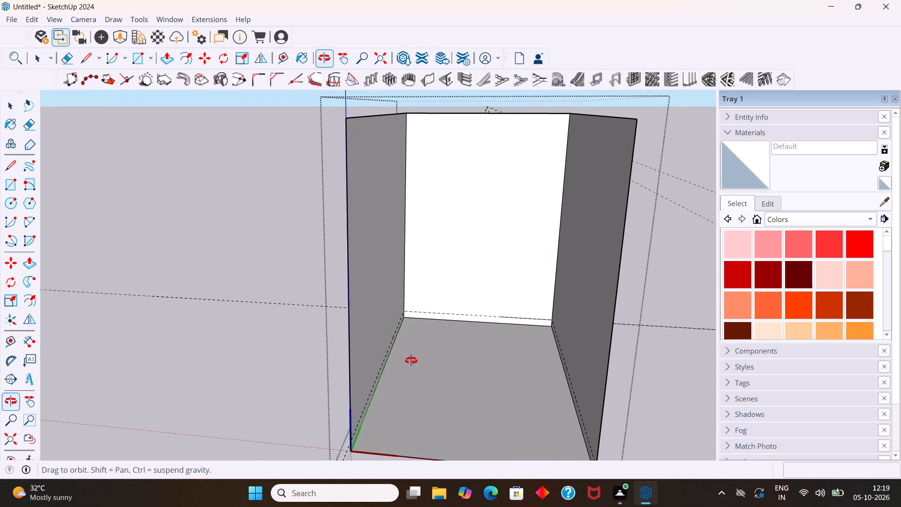
pyautogui.moveTo(411, 361); pyautogui.dragTo(514, 349, button='middle')
pyautogui.middleClick(514, 347)
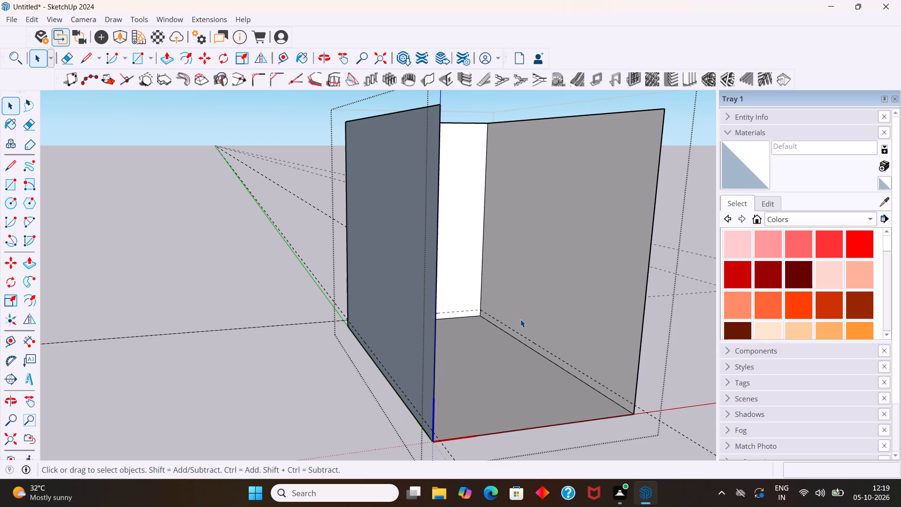
pyautogui.moveTo(552, 328); pyautogui.dragTo(523, 353, button='middle')
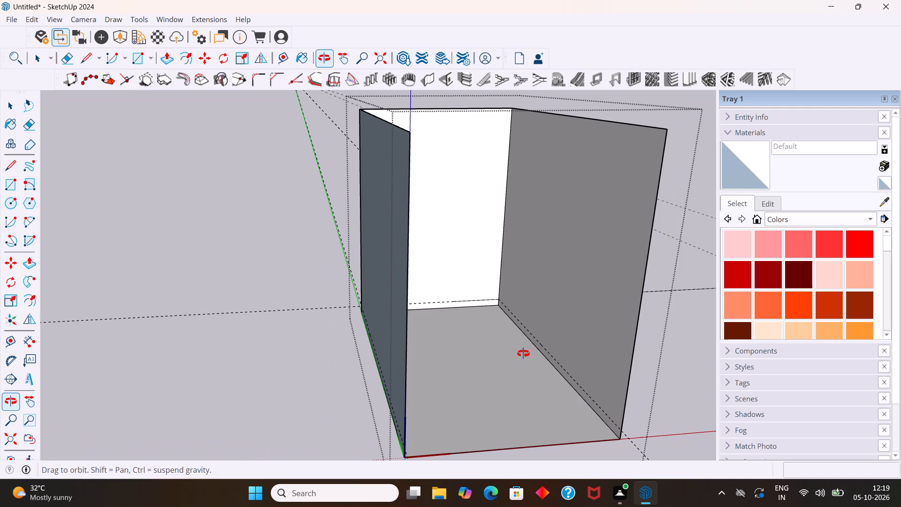
pyautogui.moveTo(523, 353); pyautogui.dragTo(524, 353, button='middle')
pyautogui.middleClick(524, 353)
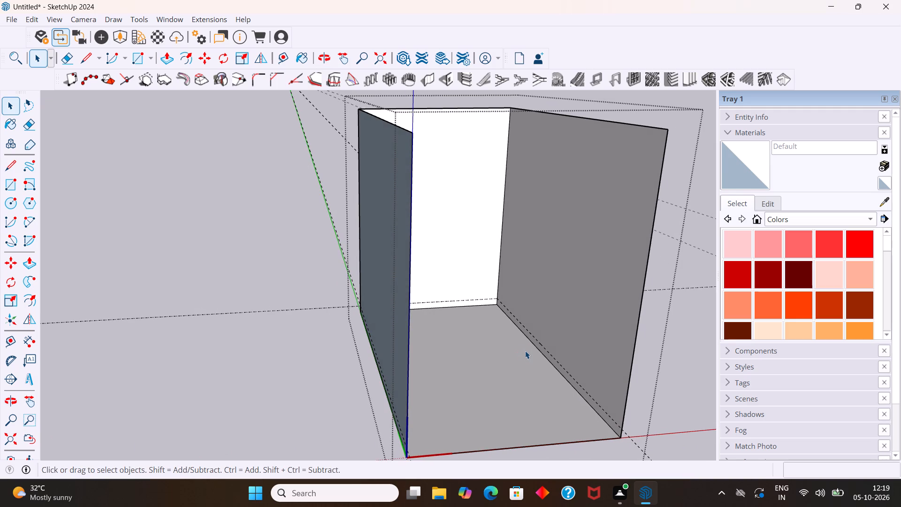
pyautogui.middleClick(528, 348)
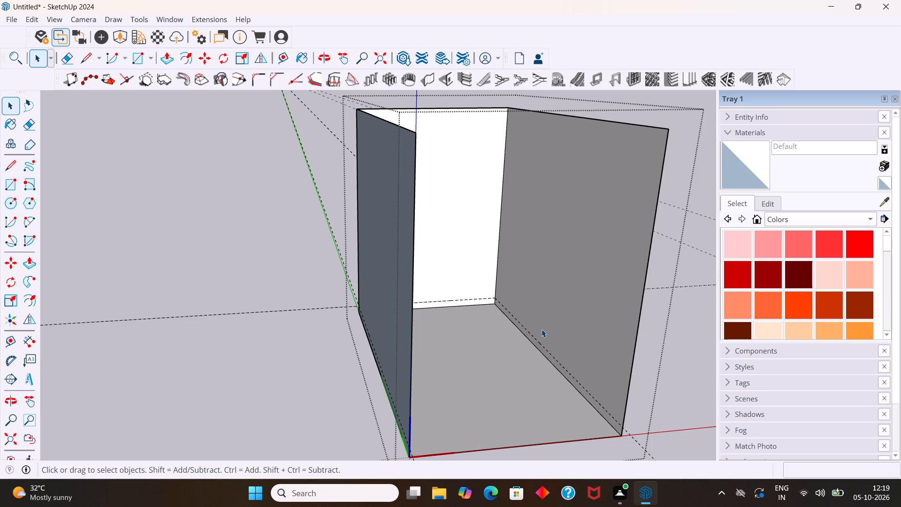
# Leave editing of the copied inner-face component.
pyautogui.press('space')
pyautogui.click(348, 397)
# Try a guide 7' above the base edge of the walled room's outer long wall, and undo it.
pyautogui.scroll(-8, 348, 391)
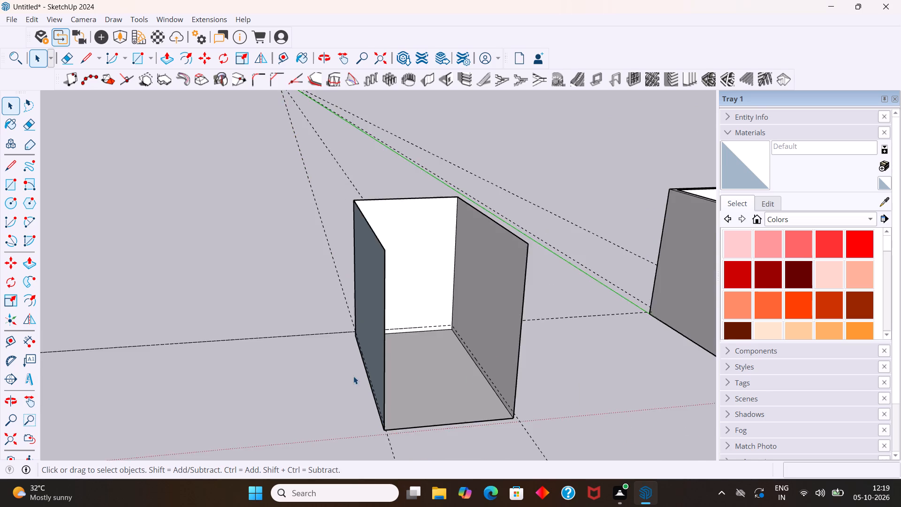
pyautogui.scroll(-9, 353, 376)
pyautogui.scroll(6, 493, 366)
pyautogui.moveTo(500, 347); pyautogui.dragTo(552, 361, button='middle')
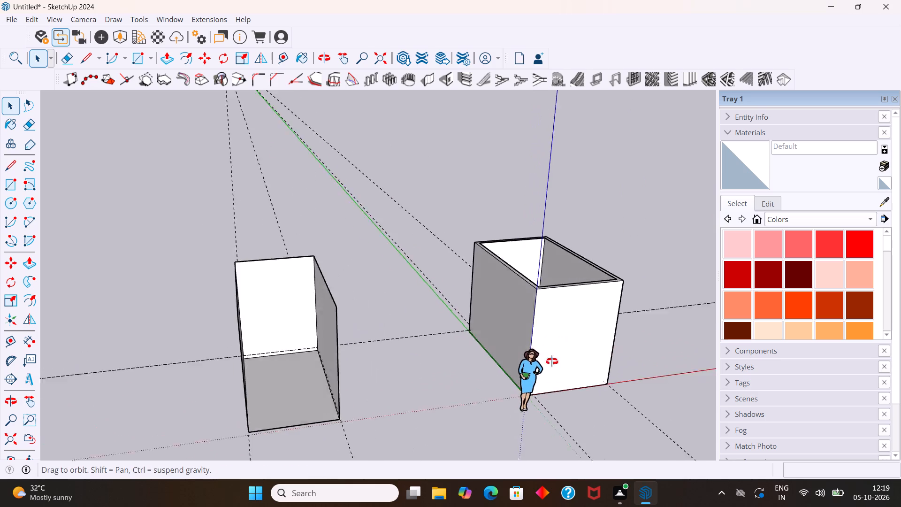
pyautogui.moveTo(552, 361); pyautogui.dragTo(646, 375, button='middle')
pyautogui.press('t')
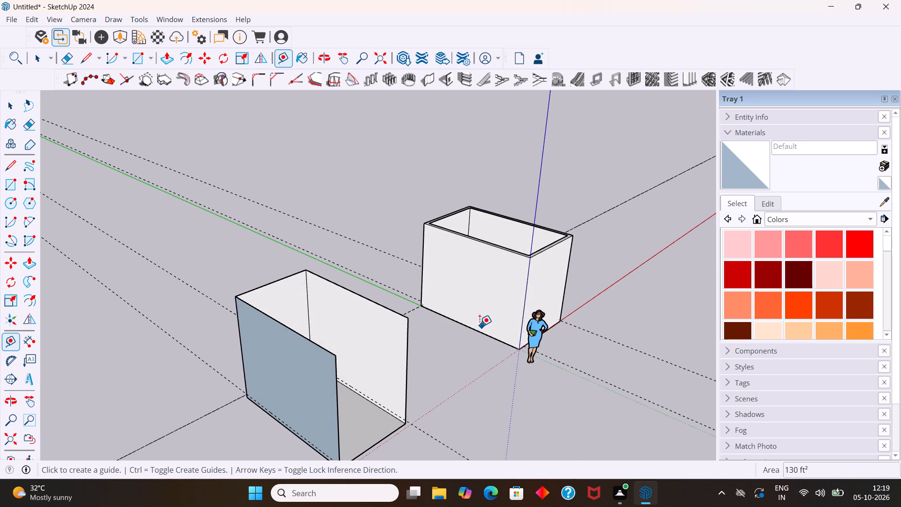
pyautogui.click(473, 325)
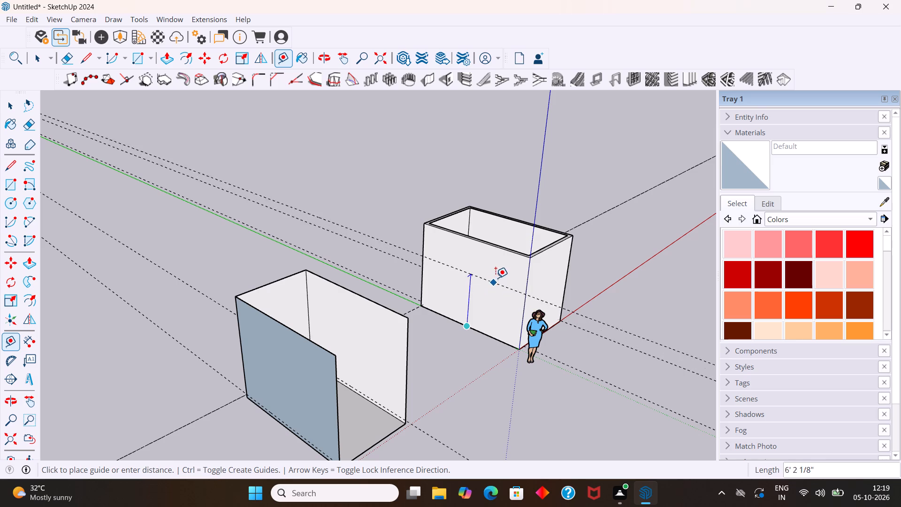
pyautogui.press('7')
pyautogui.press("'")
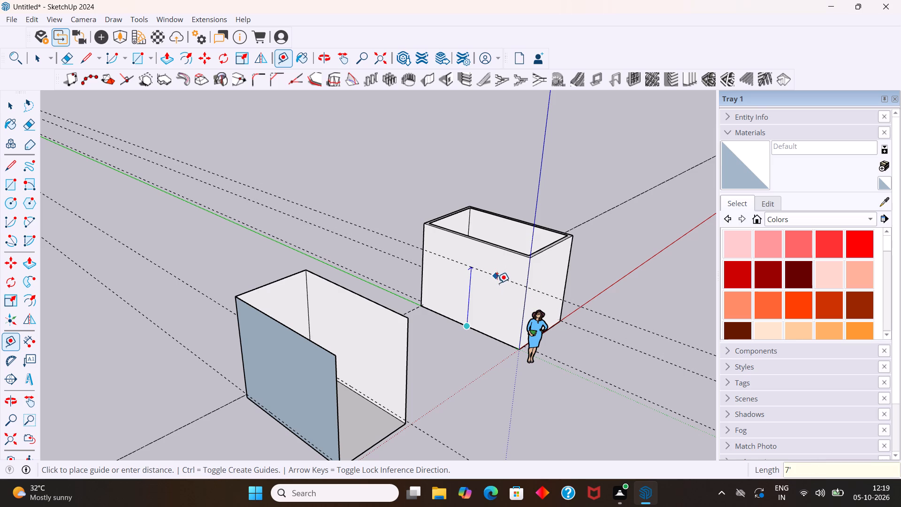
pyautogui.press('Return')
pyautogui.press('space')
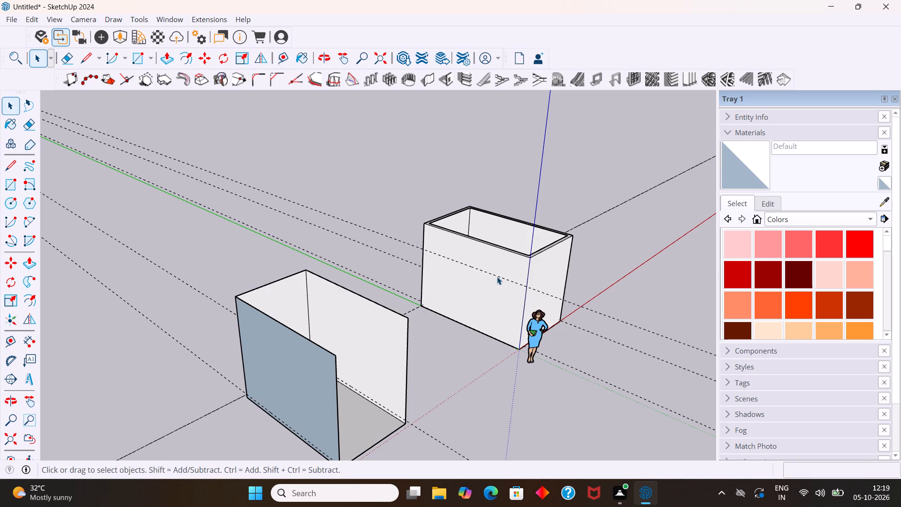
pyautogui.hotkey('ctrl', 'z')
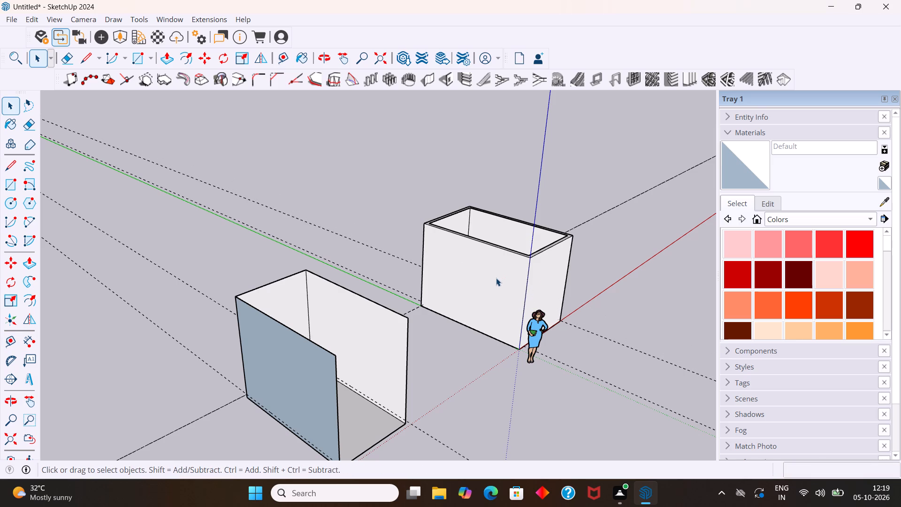
# Undo the guides and the copied inner shell, back to the walled room on its own.
pyautogui.moveTo(493, 278); pyautogui.dragTo(304, 312, button='middle')
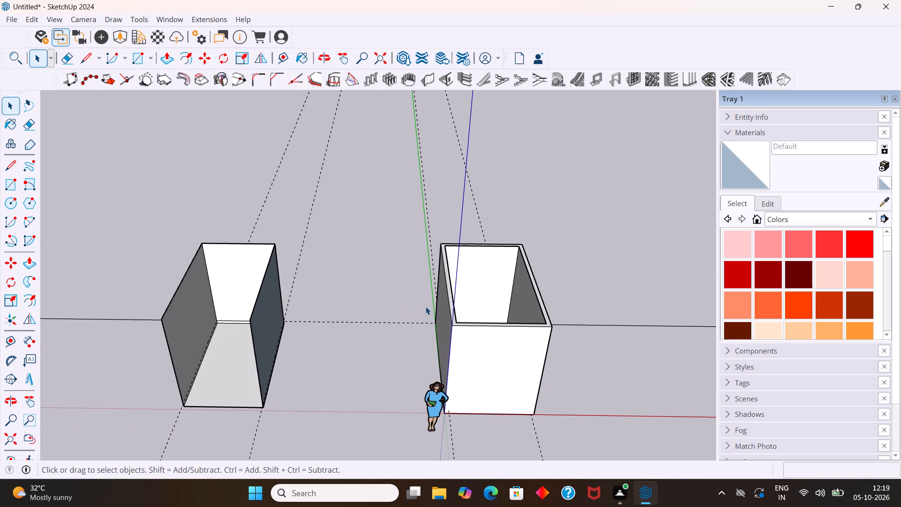
pyautogui.moveTo(484, 321); pyautogui.dragTo(335, 310, button='middle')
pyautogui.scroll(1, 335, 310)
pyautogui.hotkey('ctrl', 'z')
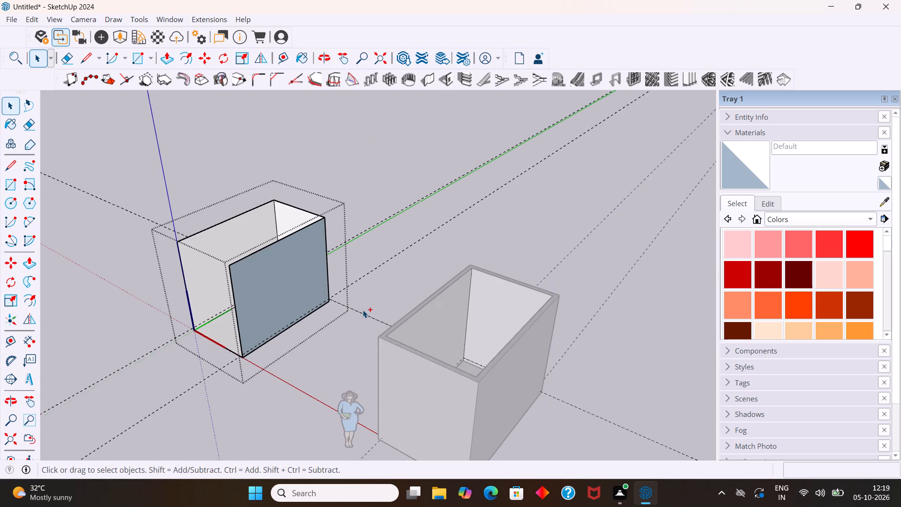
pyautogui.hotkey('ctrl', 'z')
pyautogui.hotkey('ctrl', 'z')
pyautogui.hotkey('ctrl', 'z')
pyautogui.hotkey('ctrl', 'z')
pyautogui.hotkey('ctrl', 'z')
# Place a horizontal guide 7' above the base edge of the walled room's outer long wall.
pyautogui.moveTo(389, 311); pyautogui.dragTo(713, 374, button='middle')
pyautogui.moveTo(413, 369); pyautogui.dragTo(584, 276, button='middle')
pyautogui.scroll(1, 584, 277)
pyautogui.press('t')
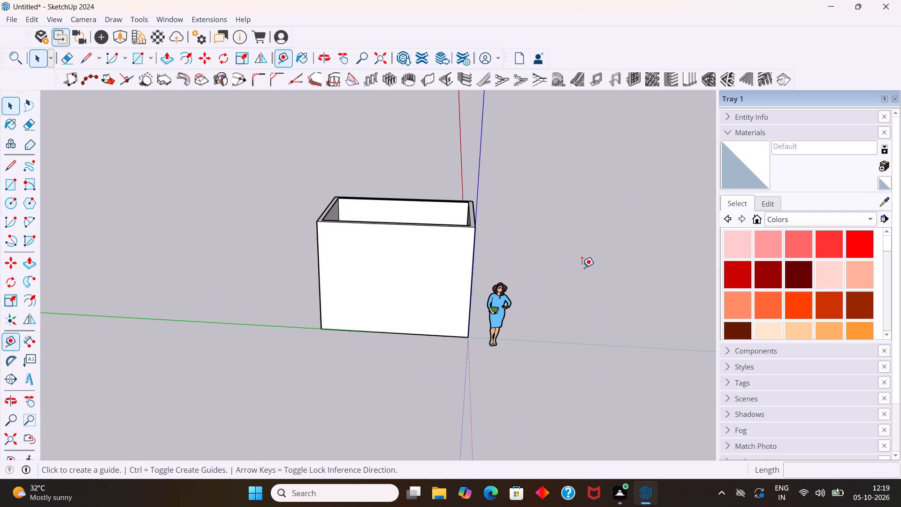
pyautogui.click(383, 333)
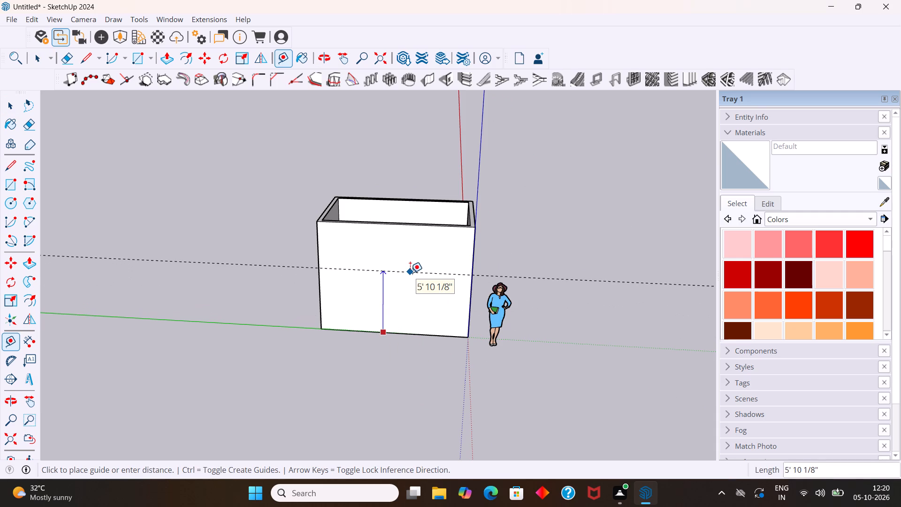
pyautogui.press('7')
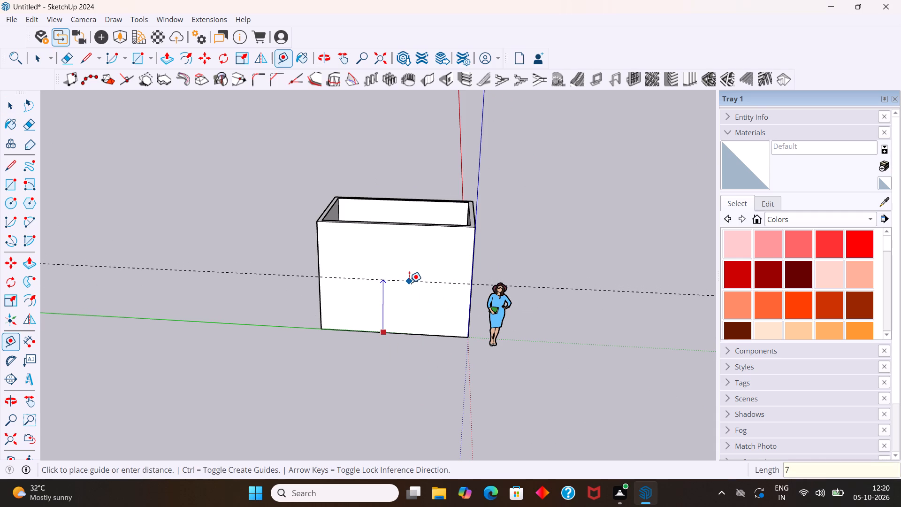
pyautogui.press("'")
pyautogui.press('Return')
pyautogui.press('space')
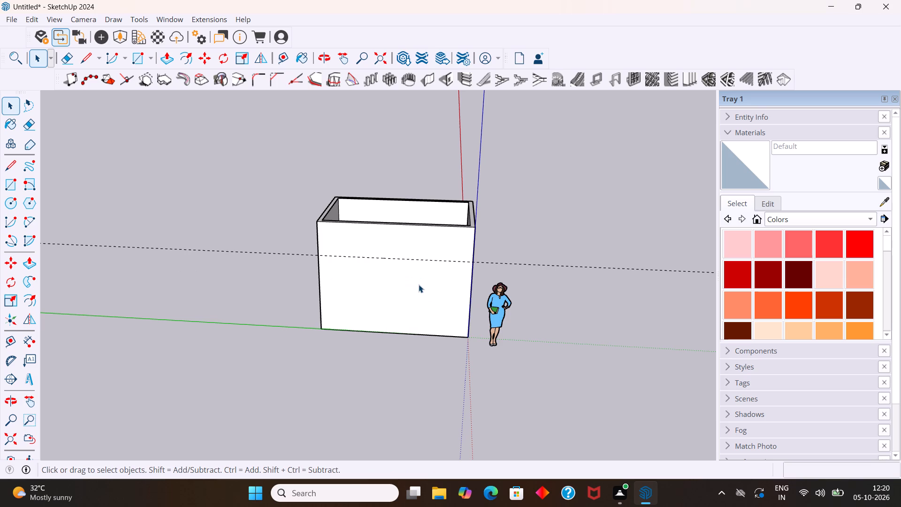
# Place a vertical guide on the outer long wall about 3' in from its vertical edge at the origin.
pyautogui.press('t')
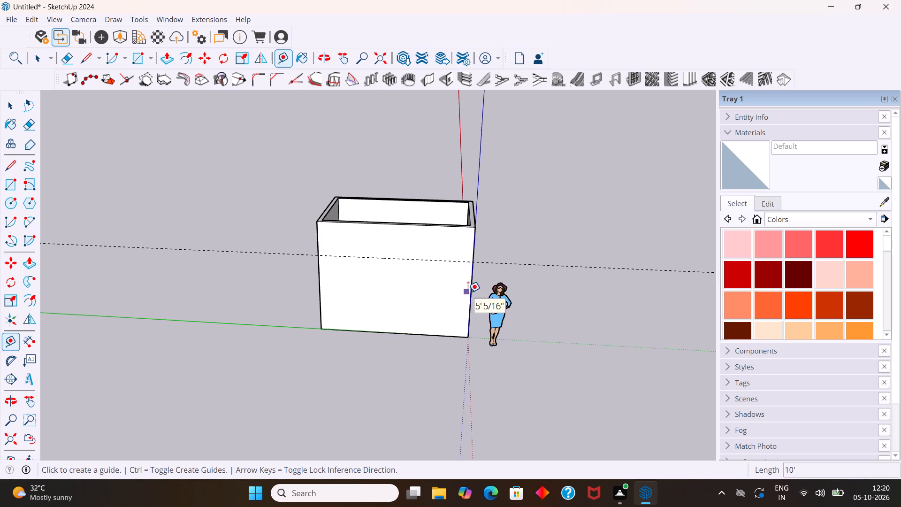
pyautogui.click(468, 292)
pyautogui.click(431, 299)
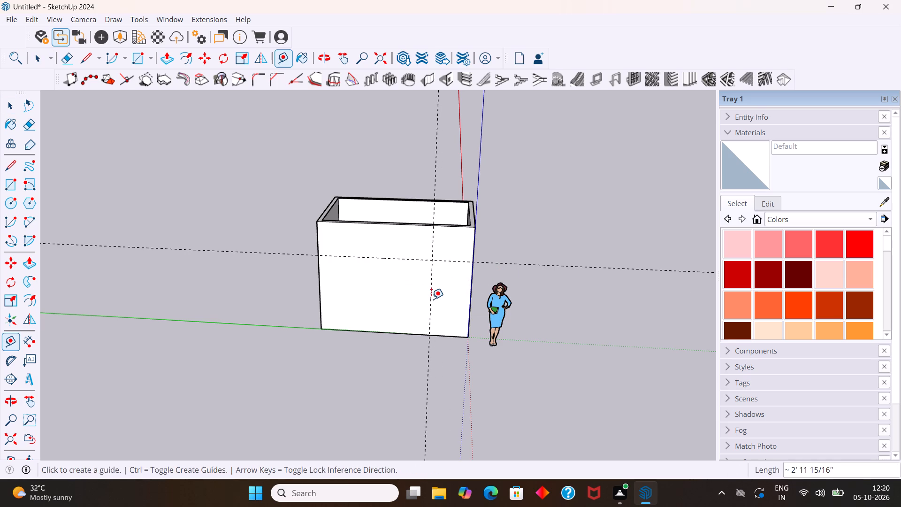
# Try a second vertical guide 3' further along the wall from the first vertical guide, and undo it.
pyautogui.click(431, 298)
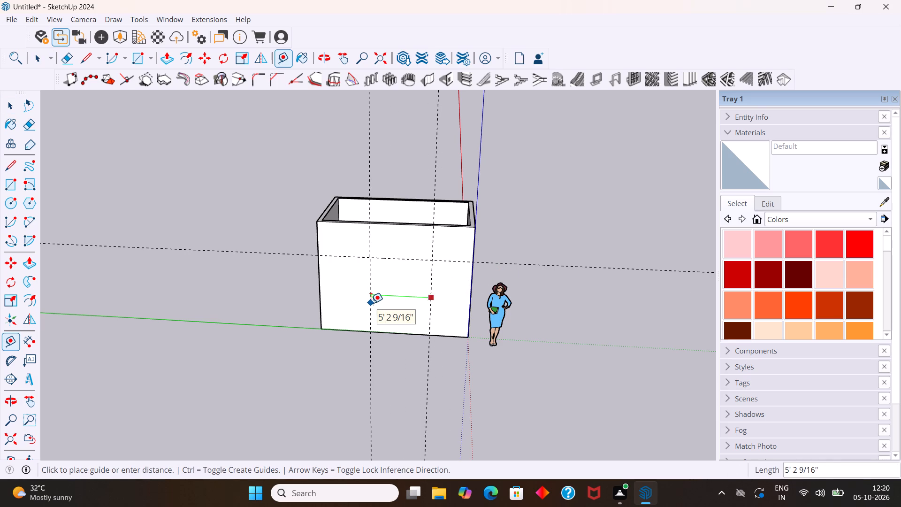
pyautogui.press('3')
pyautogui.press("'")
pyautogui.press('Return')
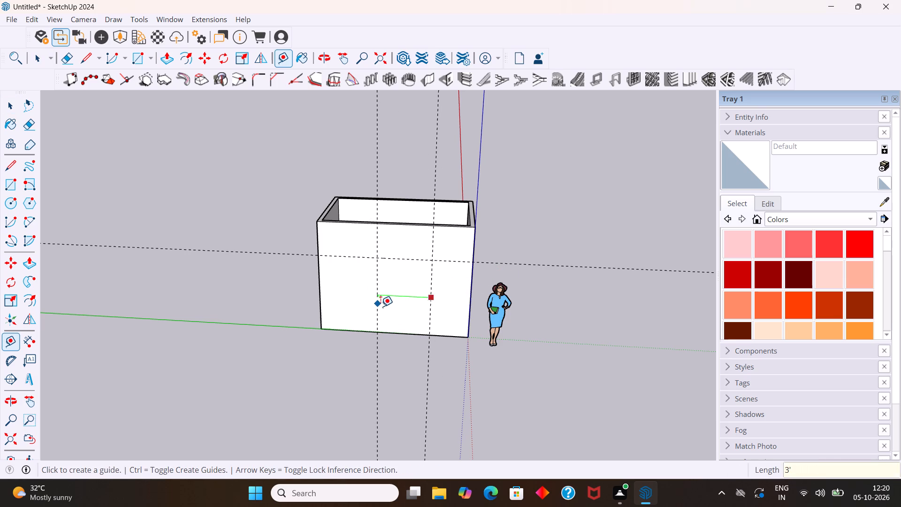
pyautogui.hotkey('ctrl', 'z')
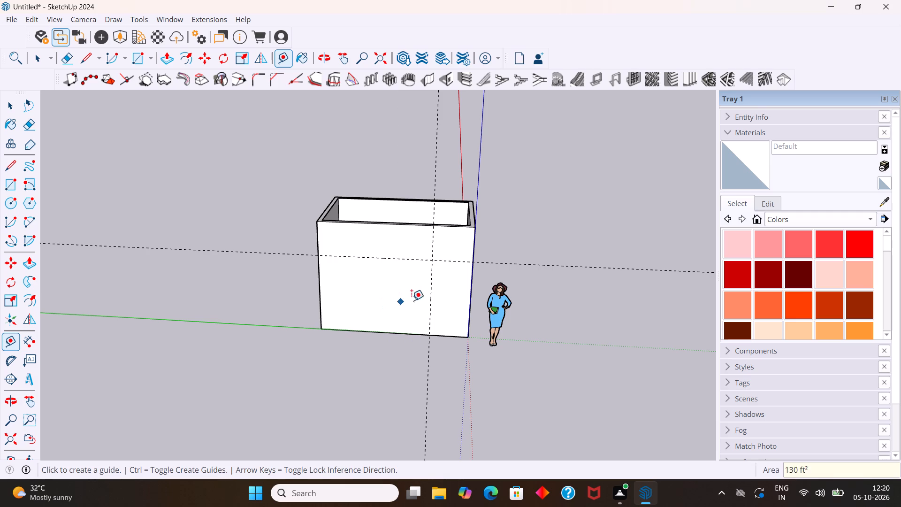
# Place a second vertical guide 4' from the first one, further along the outer long wall away from the origin.
pyautogui.click(428, 299)
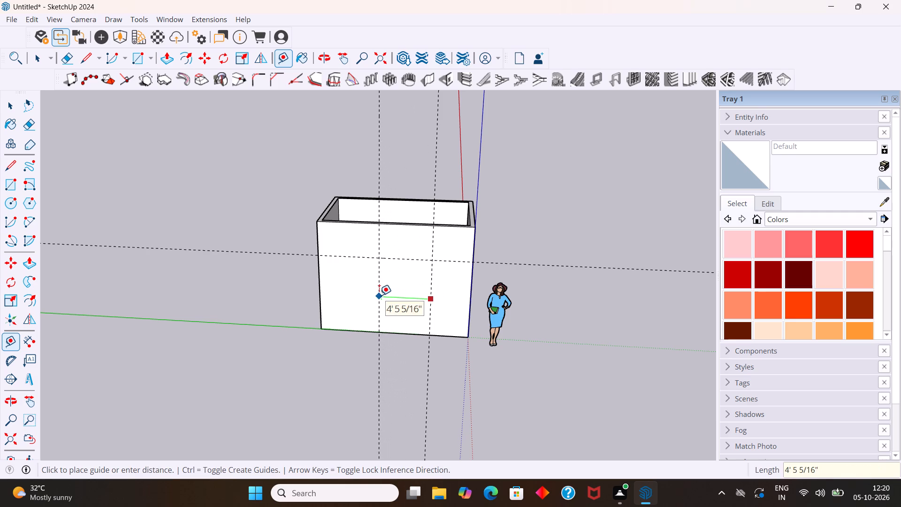
pyautogui.scroll(7, 382, 294)
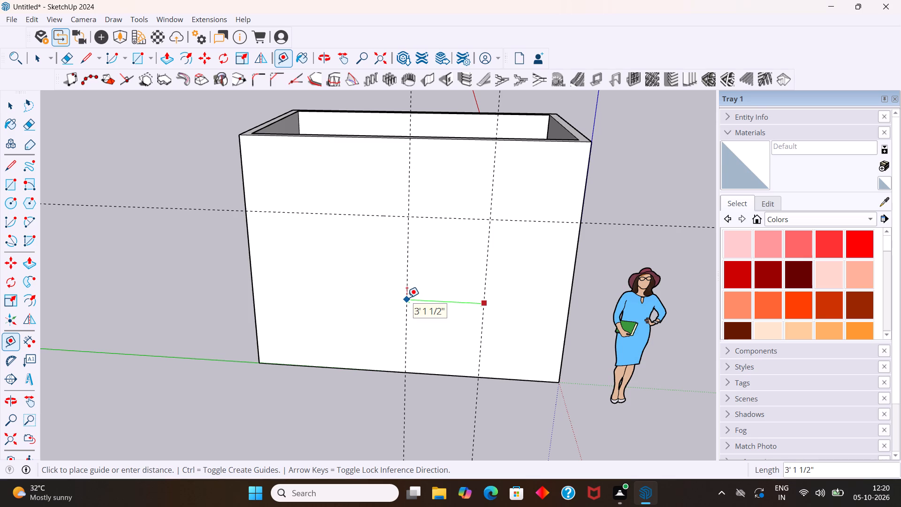
pyautogui.write("4'")
pyautogui.press('Return')
pyautogui.press('space')
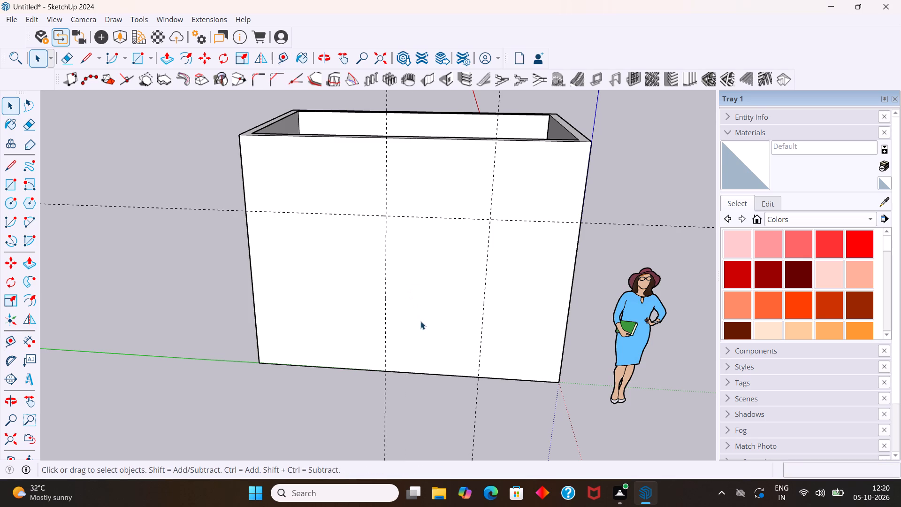
# Place a horizontal guide 3' above the base edge of the outer long wall.
pyautogui.press('t')
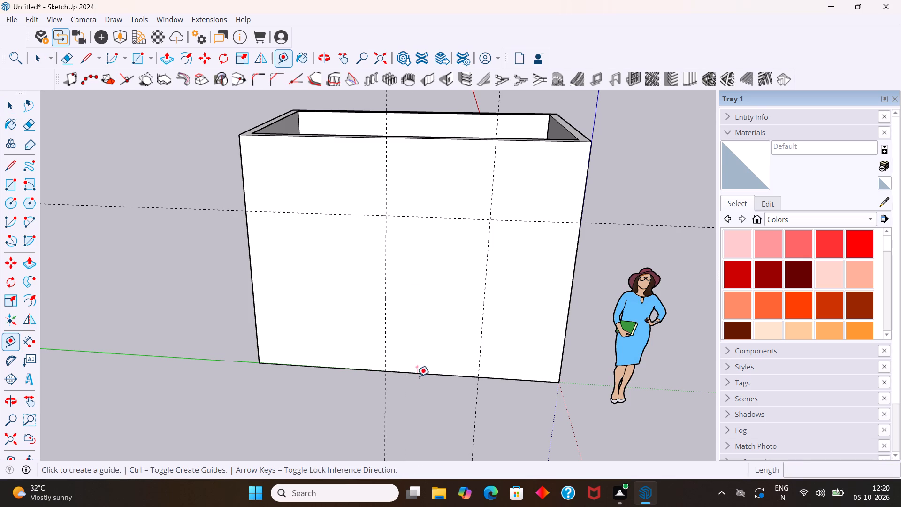
pyautogui.click(417, 372)
pyautogui.scroll(1, 434, 316)
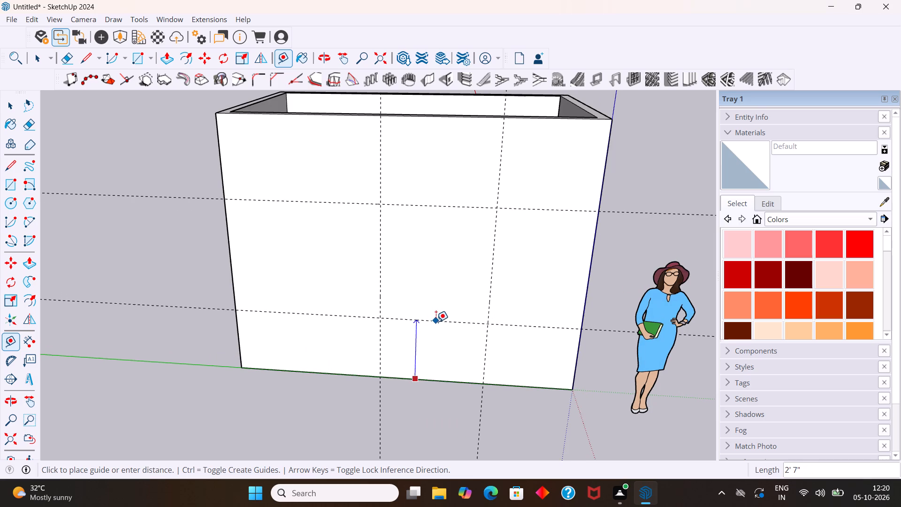
pyautogui.press('3')
pyautogui.press("'")
pyautogui.press('Return')
pyautogui.press('space')
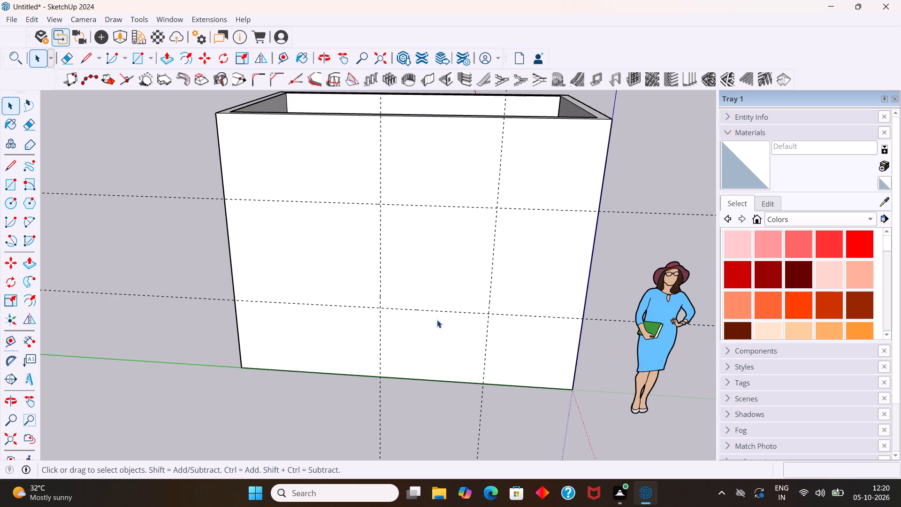
# Draw a 4' by 4' window rectangle on the outer long wall between the four guide intersections.
pyautogui.moveTo(445, 323); pyautogui.dragTo(459, 240, button='middle')
pyautogui.press('r')
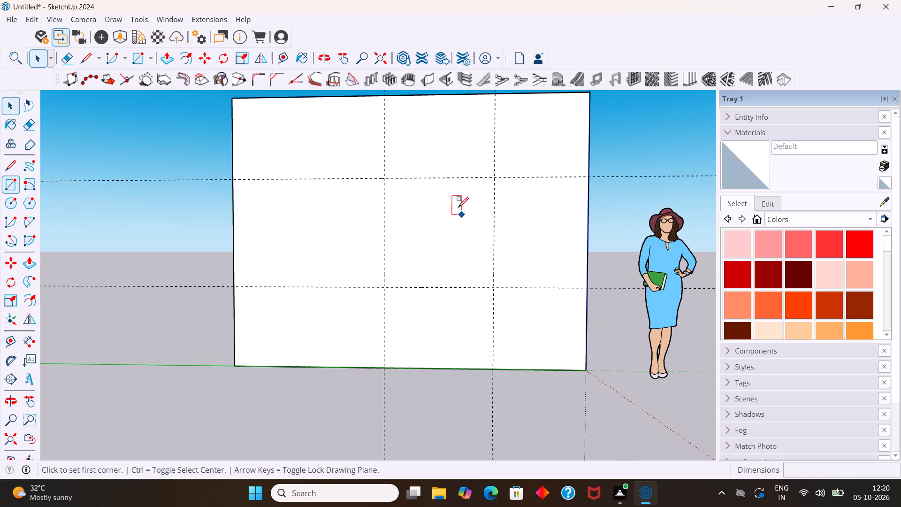
pyautogui.click(387, 181)
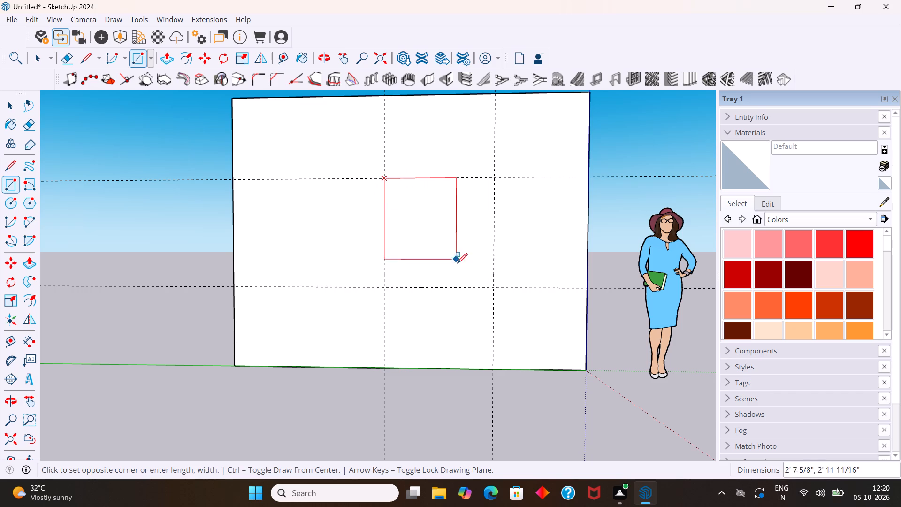
pyautogui.click(493, 292)
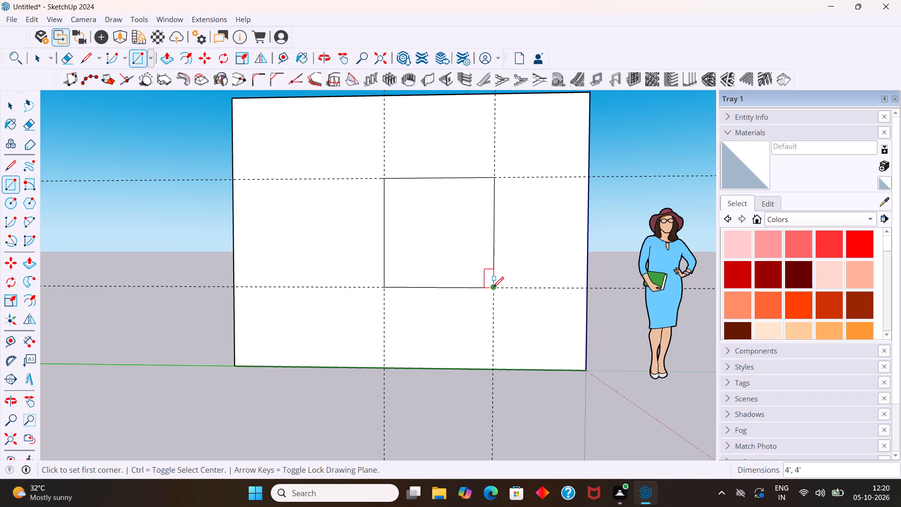
pyautogui.press('space')
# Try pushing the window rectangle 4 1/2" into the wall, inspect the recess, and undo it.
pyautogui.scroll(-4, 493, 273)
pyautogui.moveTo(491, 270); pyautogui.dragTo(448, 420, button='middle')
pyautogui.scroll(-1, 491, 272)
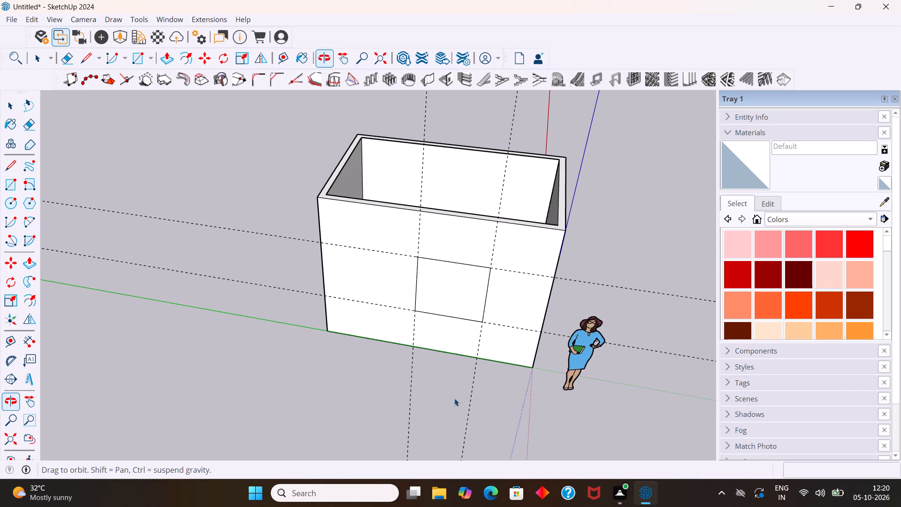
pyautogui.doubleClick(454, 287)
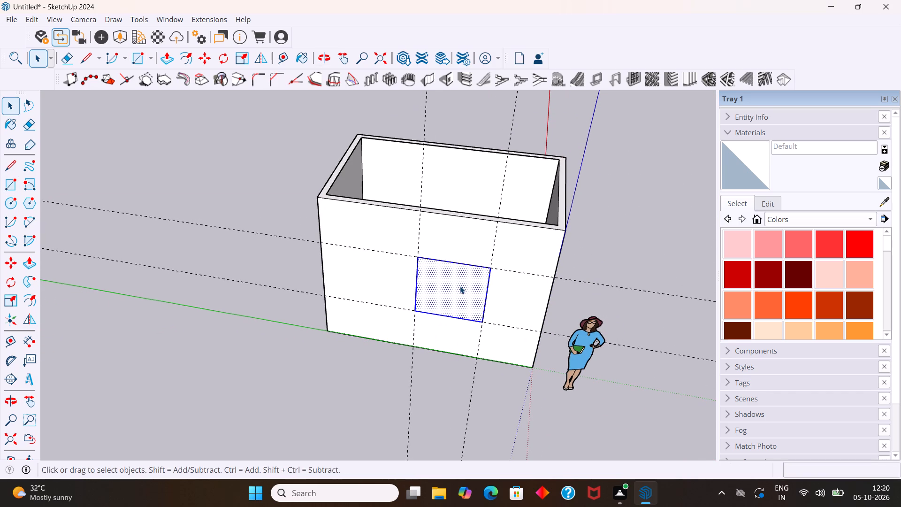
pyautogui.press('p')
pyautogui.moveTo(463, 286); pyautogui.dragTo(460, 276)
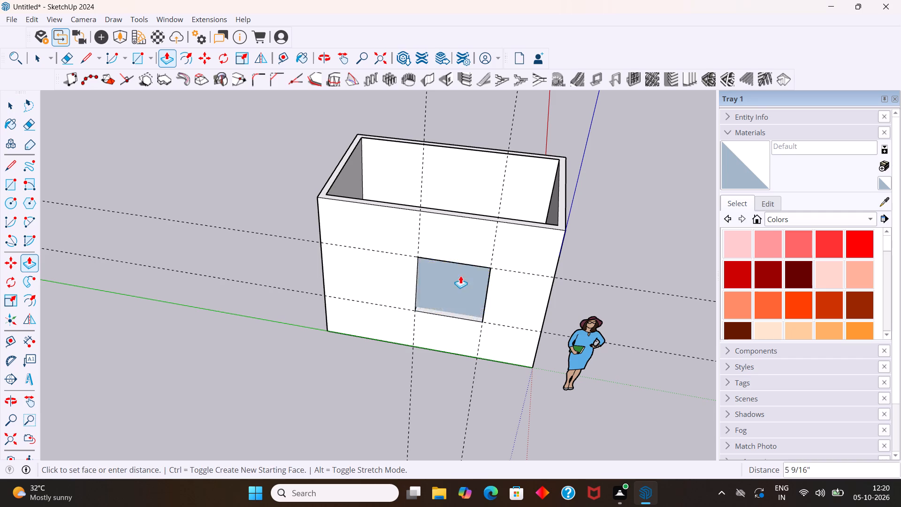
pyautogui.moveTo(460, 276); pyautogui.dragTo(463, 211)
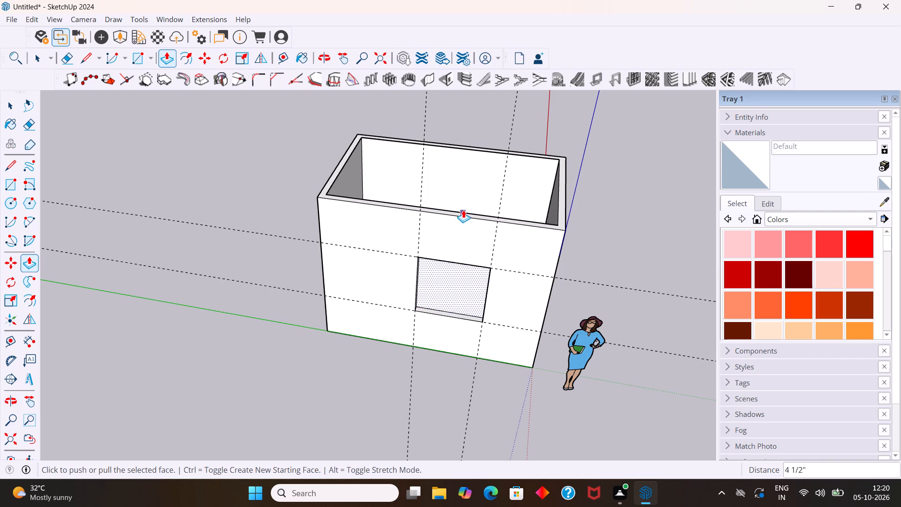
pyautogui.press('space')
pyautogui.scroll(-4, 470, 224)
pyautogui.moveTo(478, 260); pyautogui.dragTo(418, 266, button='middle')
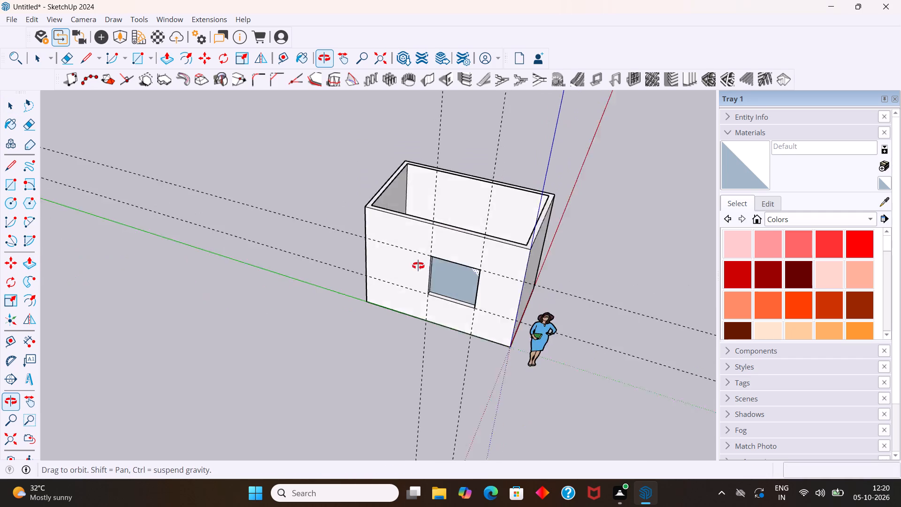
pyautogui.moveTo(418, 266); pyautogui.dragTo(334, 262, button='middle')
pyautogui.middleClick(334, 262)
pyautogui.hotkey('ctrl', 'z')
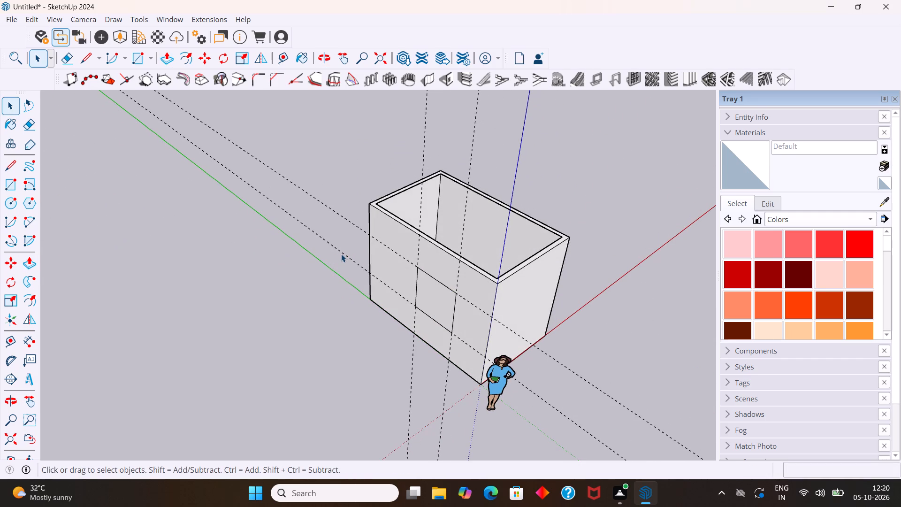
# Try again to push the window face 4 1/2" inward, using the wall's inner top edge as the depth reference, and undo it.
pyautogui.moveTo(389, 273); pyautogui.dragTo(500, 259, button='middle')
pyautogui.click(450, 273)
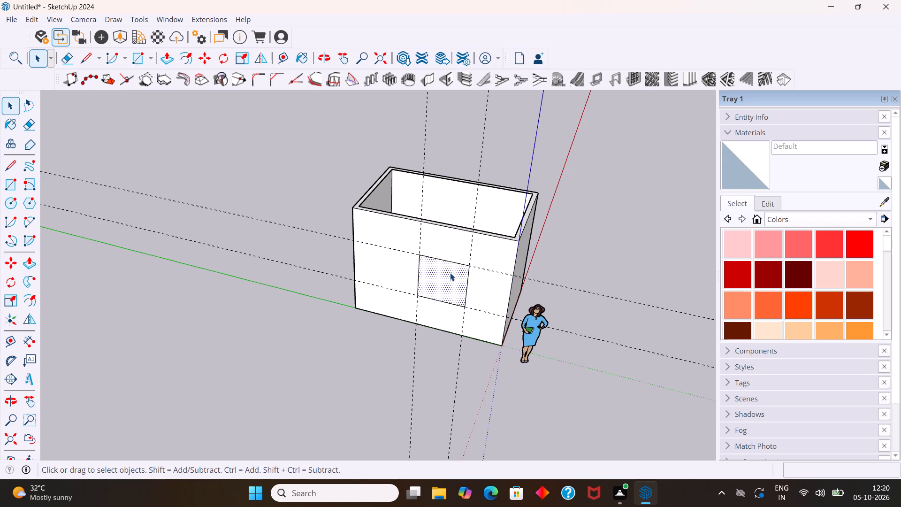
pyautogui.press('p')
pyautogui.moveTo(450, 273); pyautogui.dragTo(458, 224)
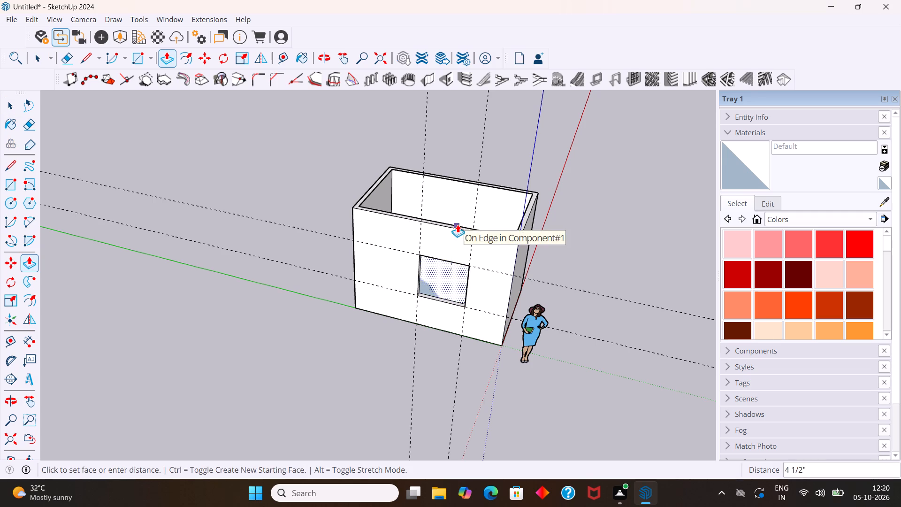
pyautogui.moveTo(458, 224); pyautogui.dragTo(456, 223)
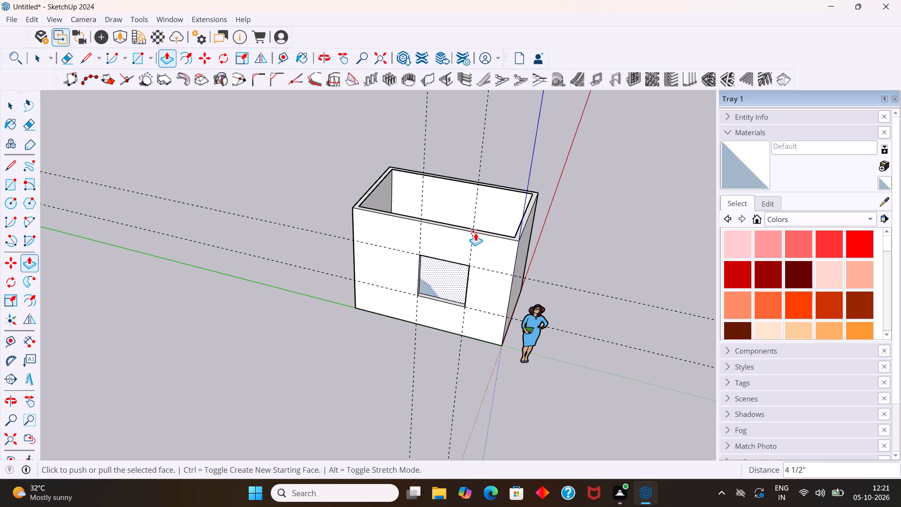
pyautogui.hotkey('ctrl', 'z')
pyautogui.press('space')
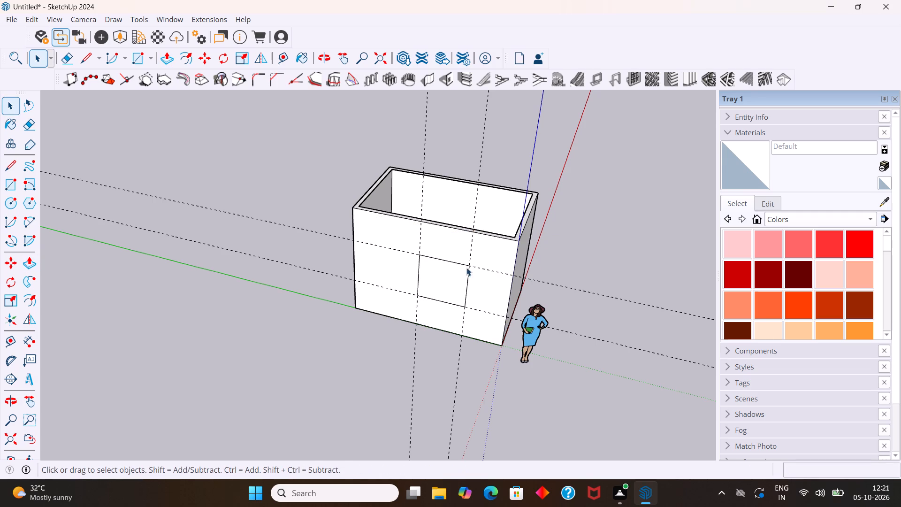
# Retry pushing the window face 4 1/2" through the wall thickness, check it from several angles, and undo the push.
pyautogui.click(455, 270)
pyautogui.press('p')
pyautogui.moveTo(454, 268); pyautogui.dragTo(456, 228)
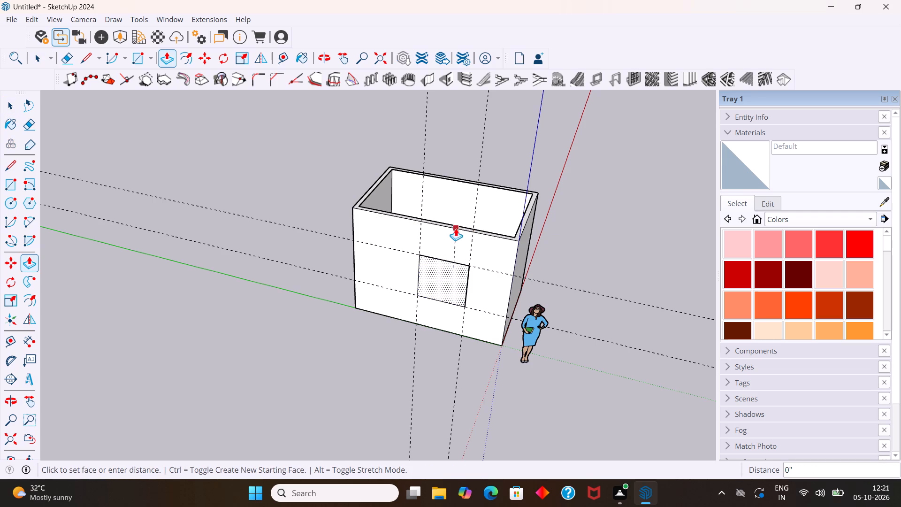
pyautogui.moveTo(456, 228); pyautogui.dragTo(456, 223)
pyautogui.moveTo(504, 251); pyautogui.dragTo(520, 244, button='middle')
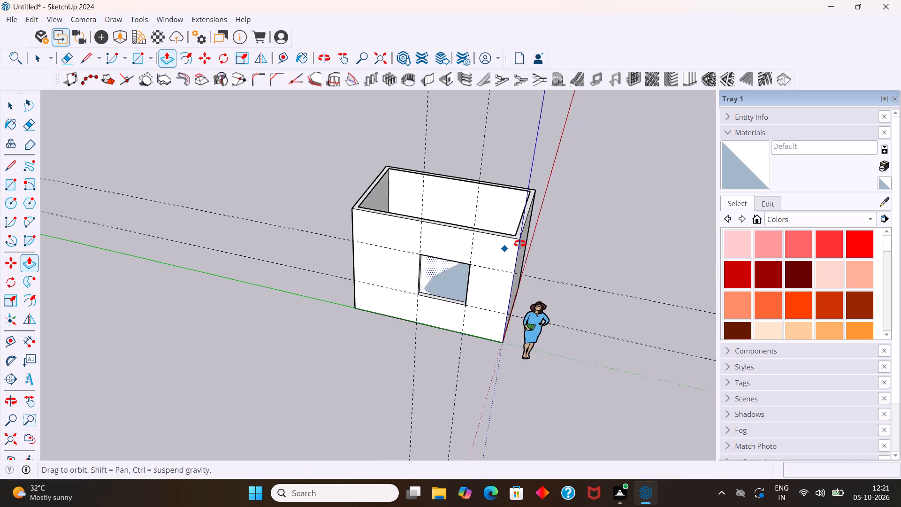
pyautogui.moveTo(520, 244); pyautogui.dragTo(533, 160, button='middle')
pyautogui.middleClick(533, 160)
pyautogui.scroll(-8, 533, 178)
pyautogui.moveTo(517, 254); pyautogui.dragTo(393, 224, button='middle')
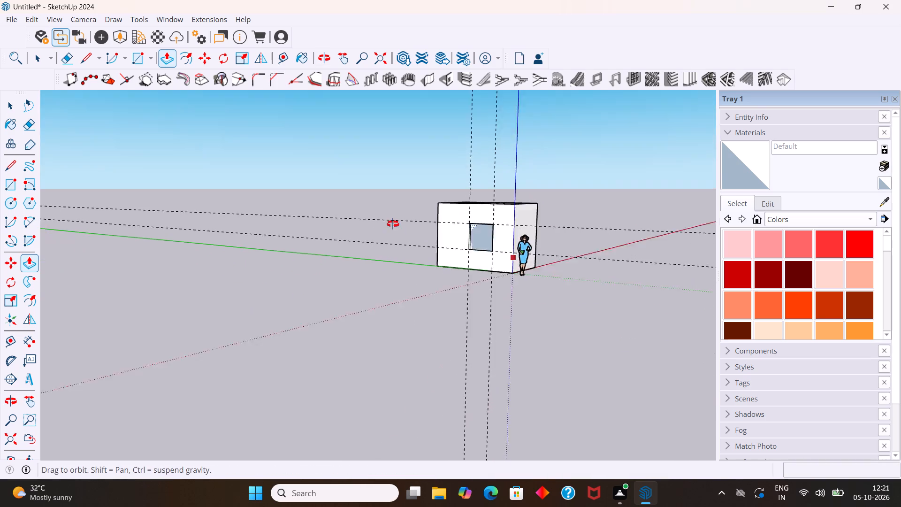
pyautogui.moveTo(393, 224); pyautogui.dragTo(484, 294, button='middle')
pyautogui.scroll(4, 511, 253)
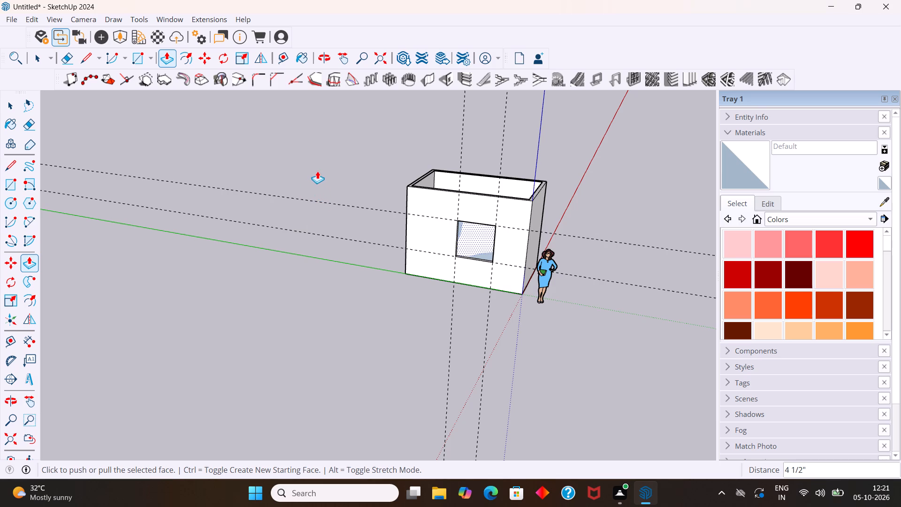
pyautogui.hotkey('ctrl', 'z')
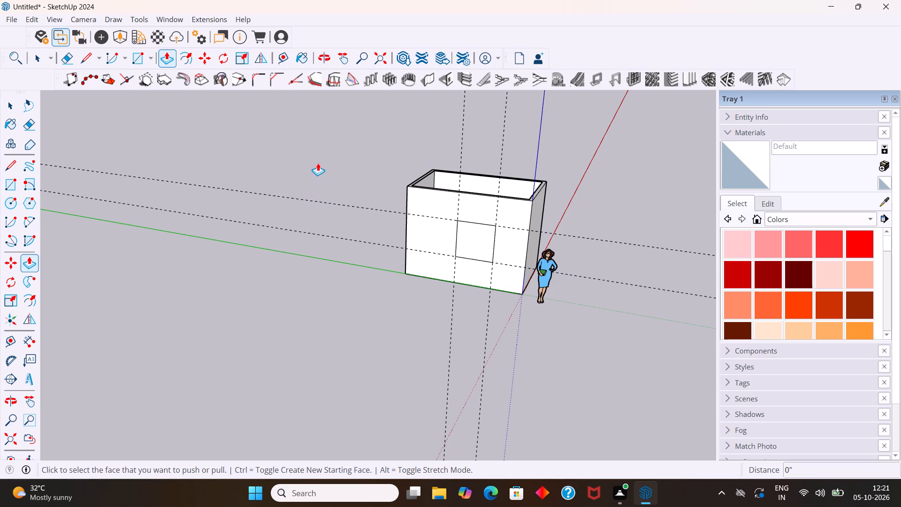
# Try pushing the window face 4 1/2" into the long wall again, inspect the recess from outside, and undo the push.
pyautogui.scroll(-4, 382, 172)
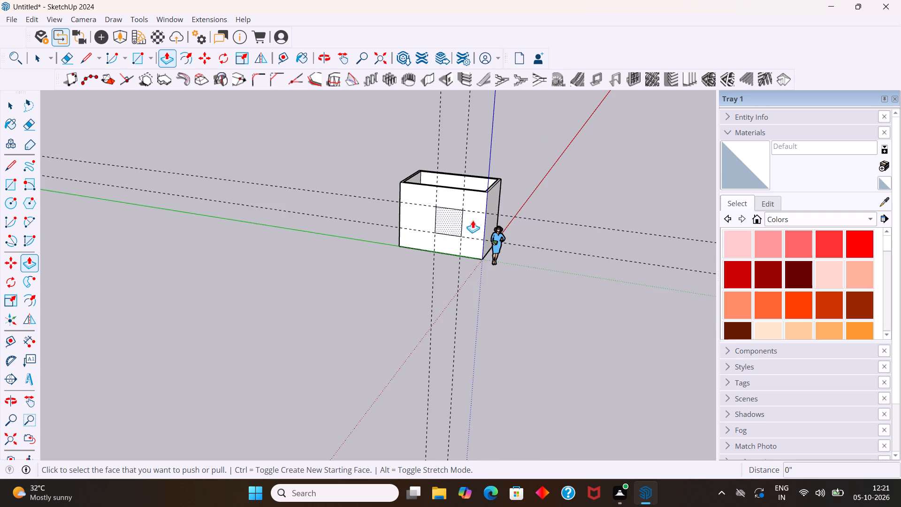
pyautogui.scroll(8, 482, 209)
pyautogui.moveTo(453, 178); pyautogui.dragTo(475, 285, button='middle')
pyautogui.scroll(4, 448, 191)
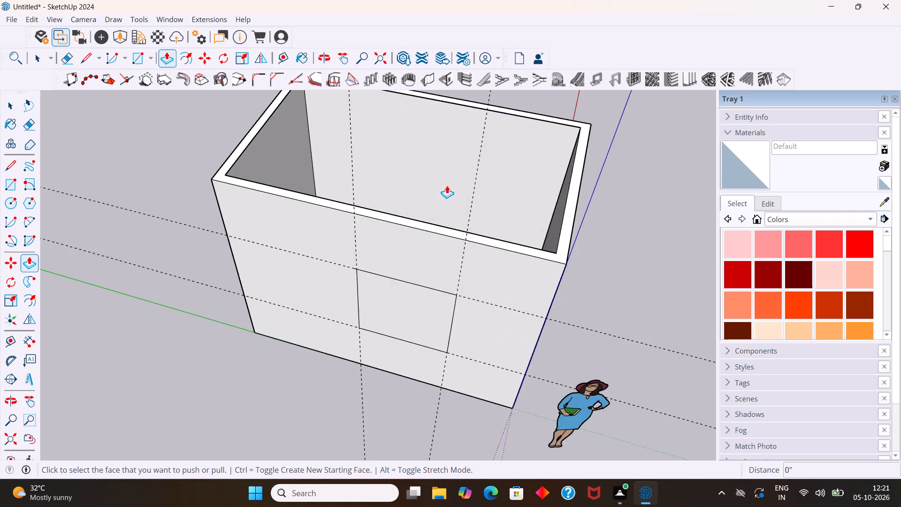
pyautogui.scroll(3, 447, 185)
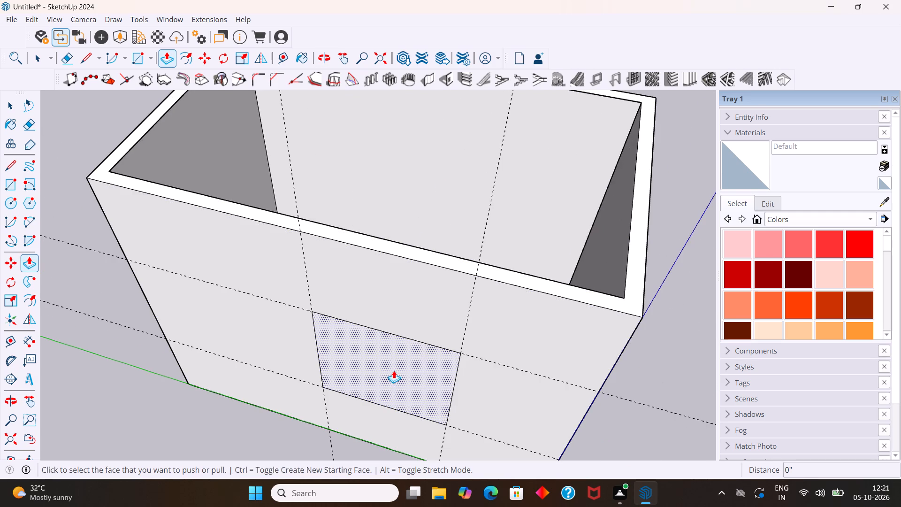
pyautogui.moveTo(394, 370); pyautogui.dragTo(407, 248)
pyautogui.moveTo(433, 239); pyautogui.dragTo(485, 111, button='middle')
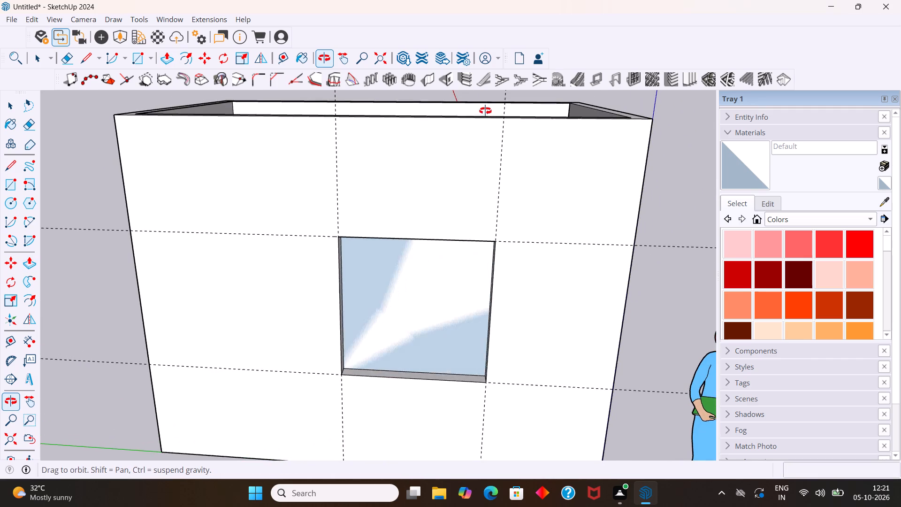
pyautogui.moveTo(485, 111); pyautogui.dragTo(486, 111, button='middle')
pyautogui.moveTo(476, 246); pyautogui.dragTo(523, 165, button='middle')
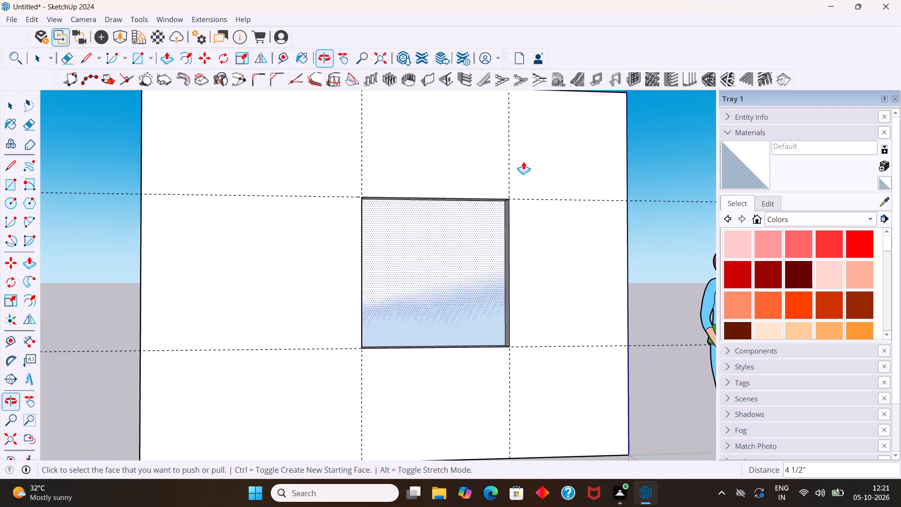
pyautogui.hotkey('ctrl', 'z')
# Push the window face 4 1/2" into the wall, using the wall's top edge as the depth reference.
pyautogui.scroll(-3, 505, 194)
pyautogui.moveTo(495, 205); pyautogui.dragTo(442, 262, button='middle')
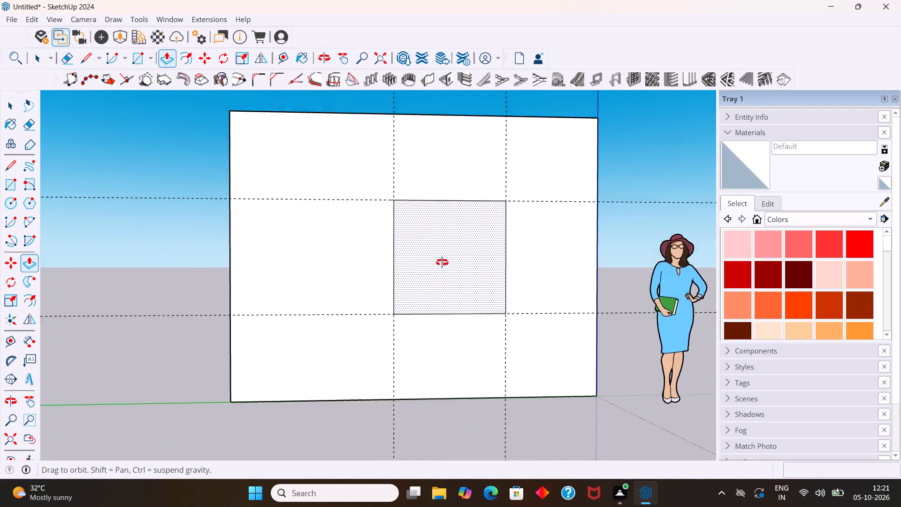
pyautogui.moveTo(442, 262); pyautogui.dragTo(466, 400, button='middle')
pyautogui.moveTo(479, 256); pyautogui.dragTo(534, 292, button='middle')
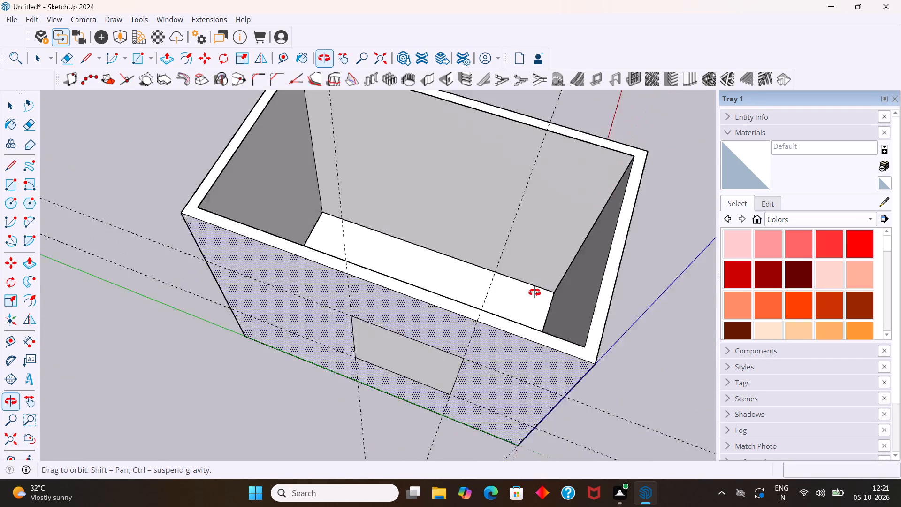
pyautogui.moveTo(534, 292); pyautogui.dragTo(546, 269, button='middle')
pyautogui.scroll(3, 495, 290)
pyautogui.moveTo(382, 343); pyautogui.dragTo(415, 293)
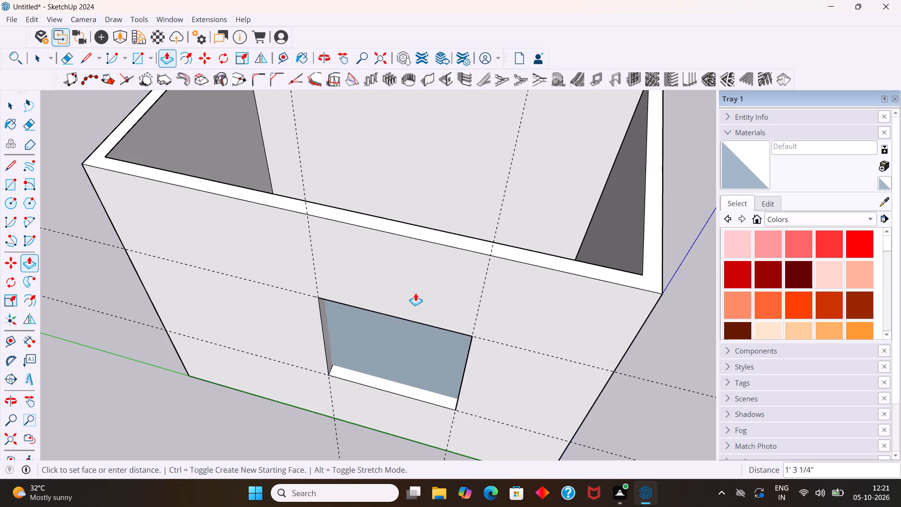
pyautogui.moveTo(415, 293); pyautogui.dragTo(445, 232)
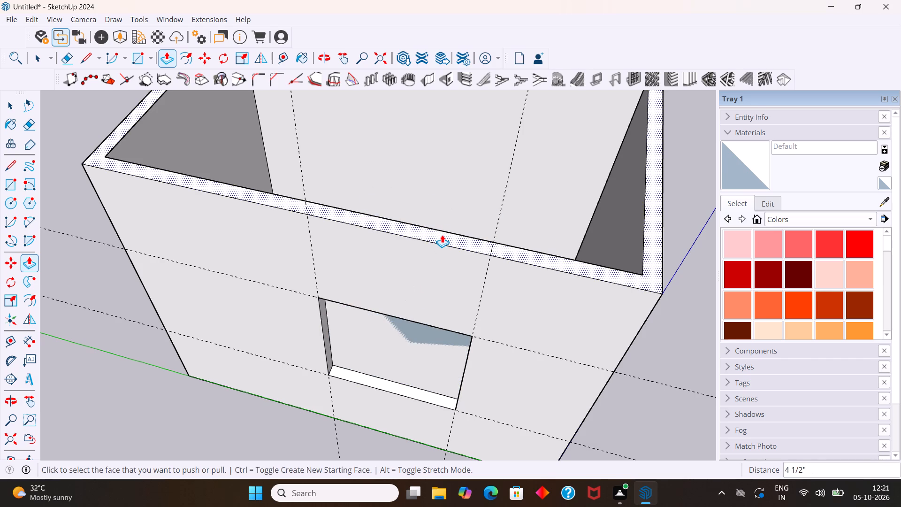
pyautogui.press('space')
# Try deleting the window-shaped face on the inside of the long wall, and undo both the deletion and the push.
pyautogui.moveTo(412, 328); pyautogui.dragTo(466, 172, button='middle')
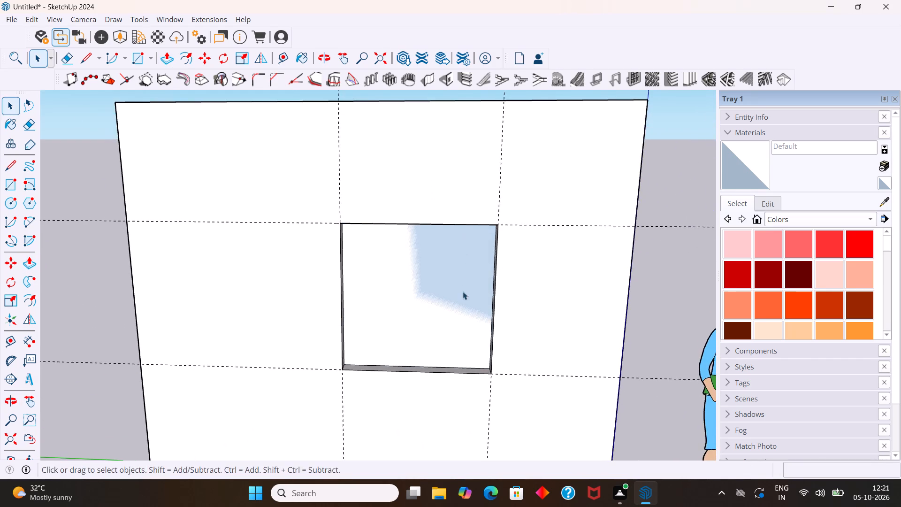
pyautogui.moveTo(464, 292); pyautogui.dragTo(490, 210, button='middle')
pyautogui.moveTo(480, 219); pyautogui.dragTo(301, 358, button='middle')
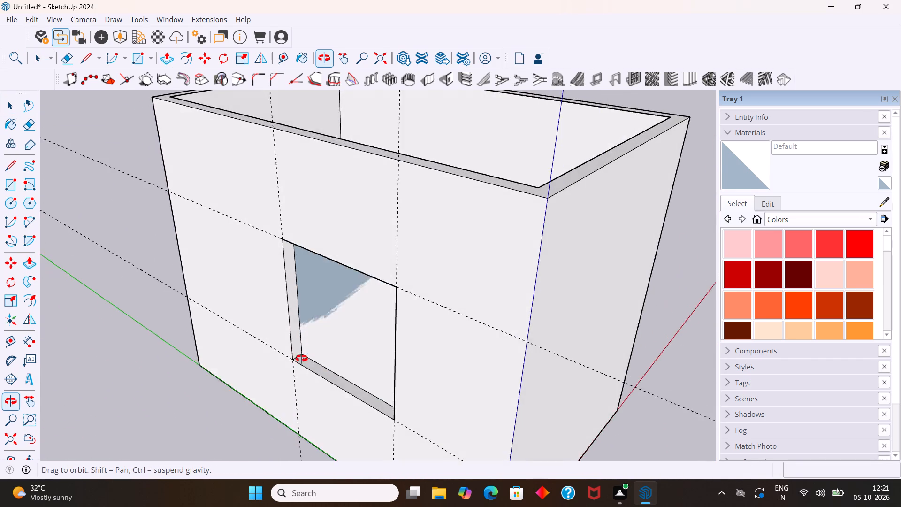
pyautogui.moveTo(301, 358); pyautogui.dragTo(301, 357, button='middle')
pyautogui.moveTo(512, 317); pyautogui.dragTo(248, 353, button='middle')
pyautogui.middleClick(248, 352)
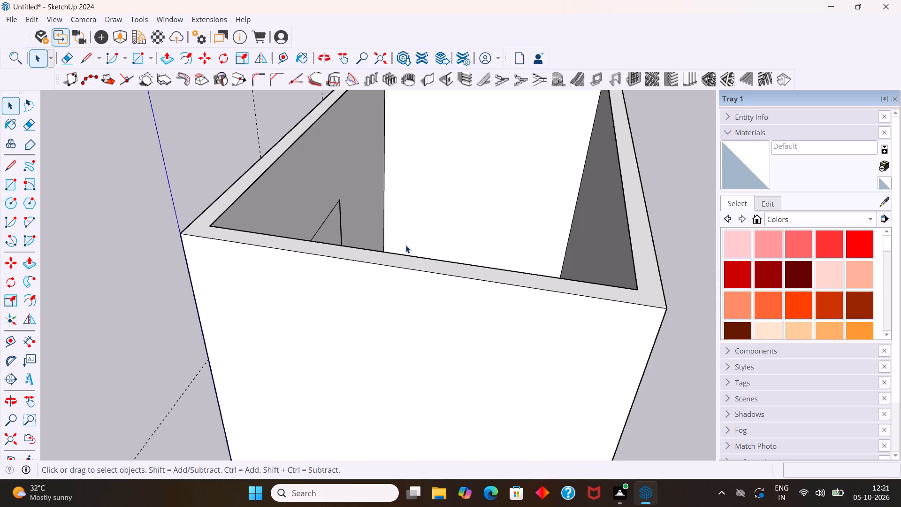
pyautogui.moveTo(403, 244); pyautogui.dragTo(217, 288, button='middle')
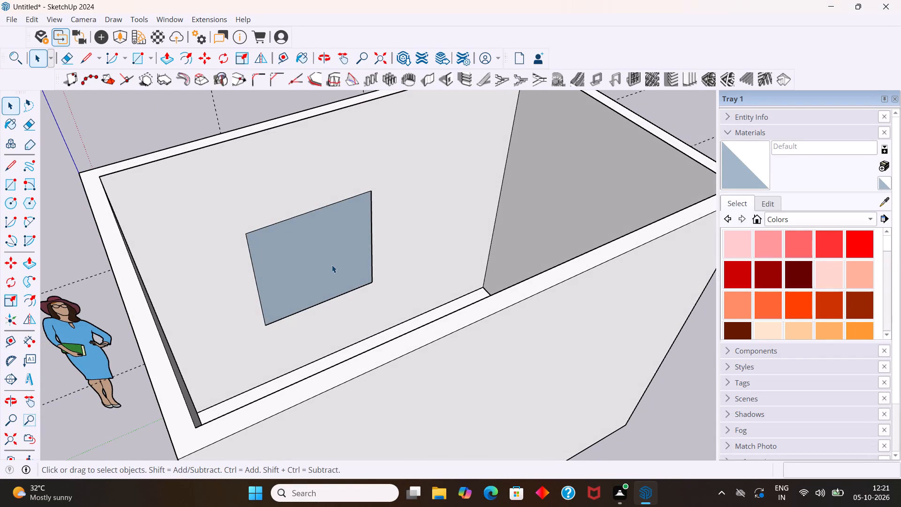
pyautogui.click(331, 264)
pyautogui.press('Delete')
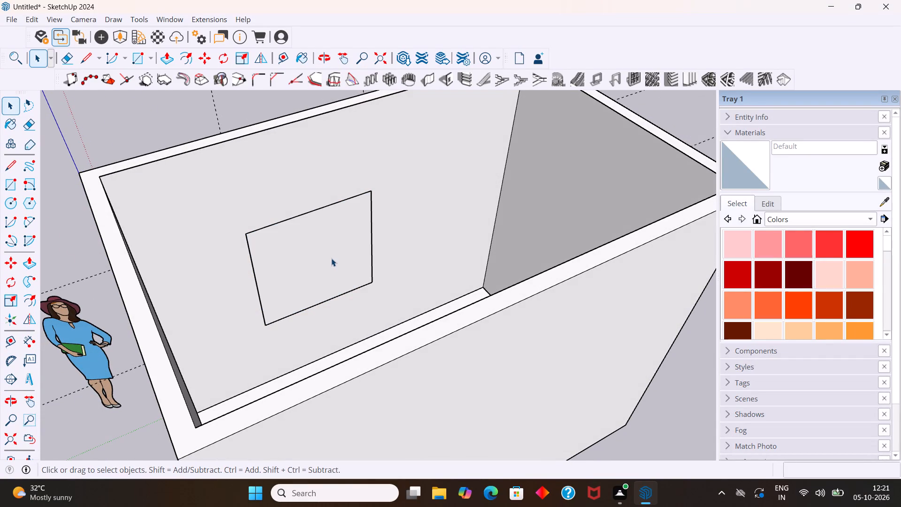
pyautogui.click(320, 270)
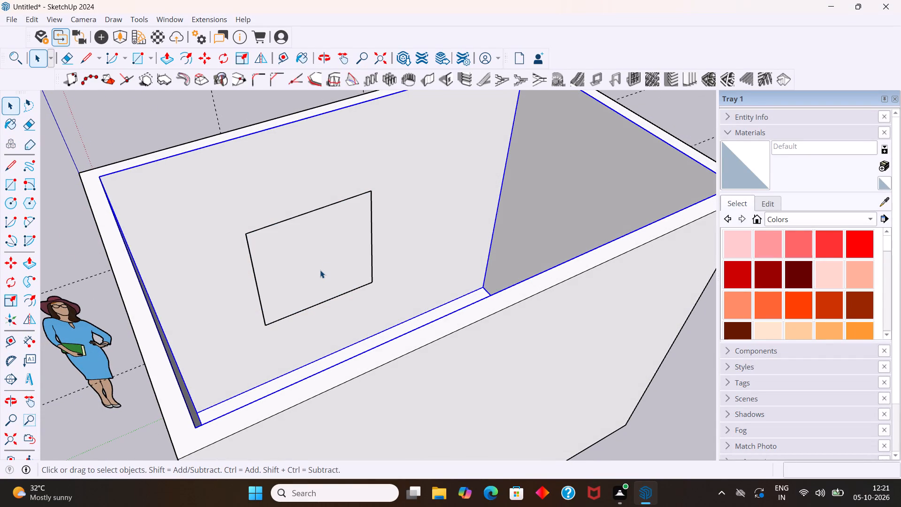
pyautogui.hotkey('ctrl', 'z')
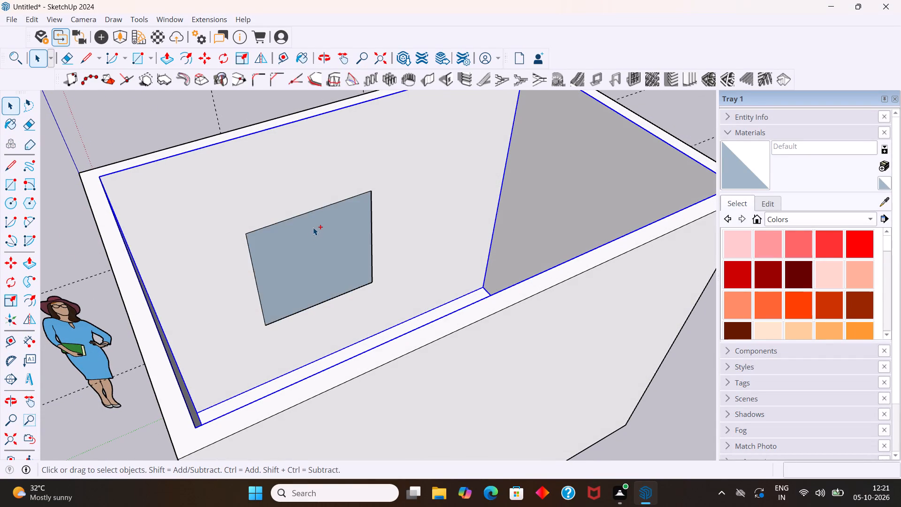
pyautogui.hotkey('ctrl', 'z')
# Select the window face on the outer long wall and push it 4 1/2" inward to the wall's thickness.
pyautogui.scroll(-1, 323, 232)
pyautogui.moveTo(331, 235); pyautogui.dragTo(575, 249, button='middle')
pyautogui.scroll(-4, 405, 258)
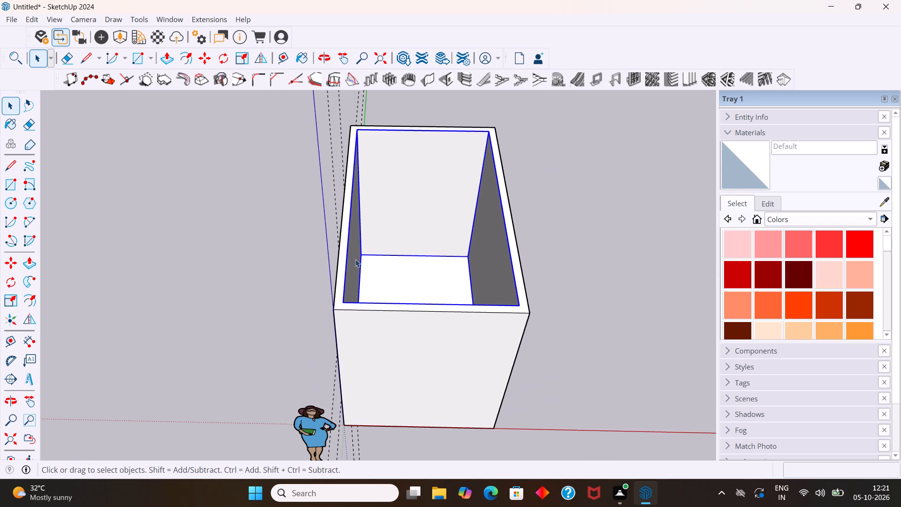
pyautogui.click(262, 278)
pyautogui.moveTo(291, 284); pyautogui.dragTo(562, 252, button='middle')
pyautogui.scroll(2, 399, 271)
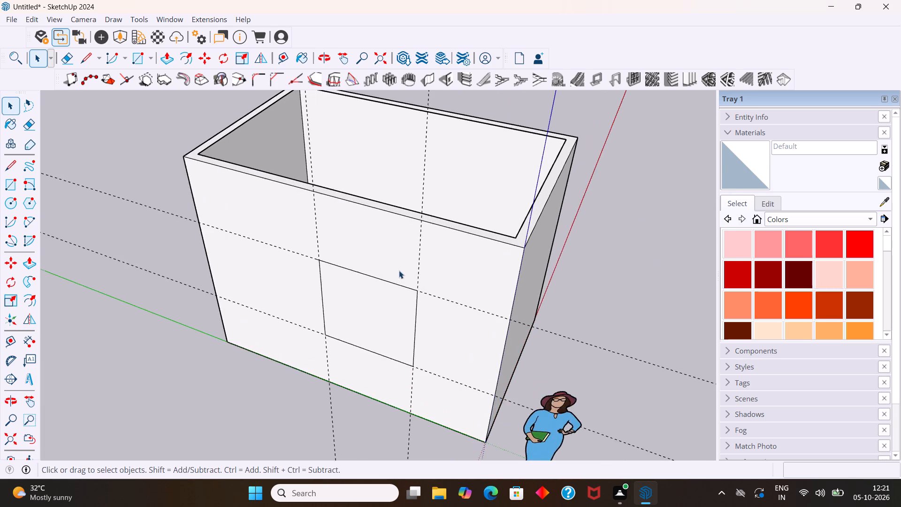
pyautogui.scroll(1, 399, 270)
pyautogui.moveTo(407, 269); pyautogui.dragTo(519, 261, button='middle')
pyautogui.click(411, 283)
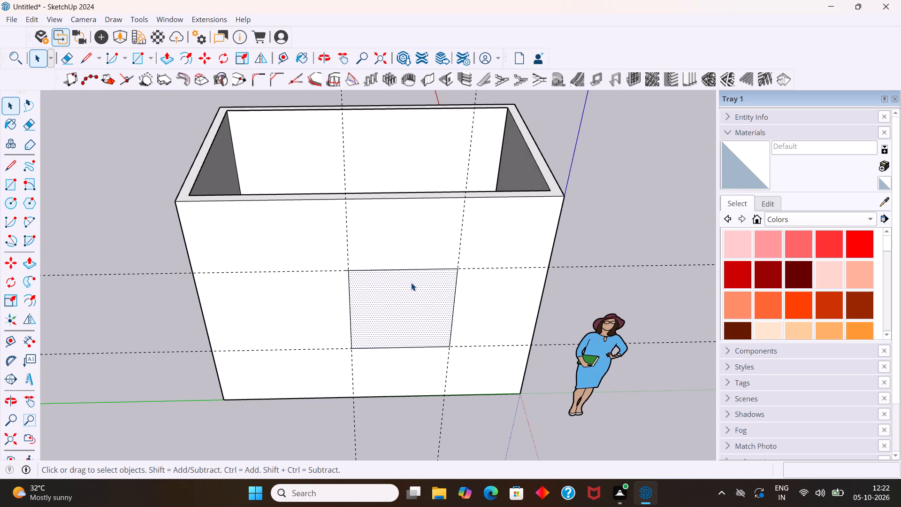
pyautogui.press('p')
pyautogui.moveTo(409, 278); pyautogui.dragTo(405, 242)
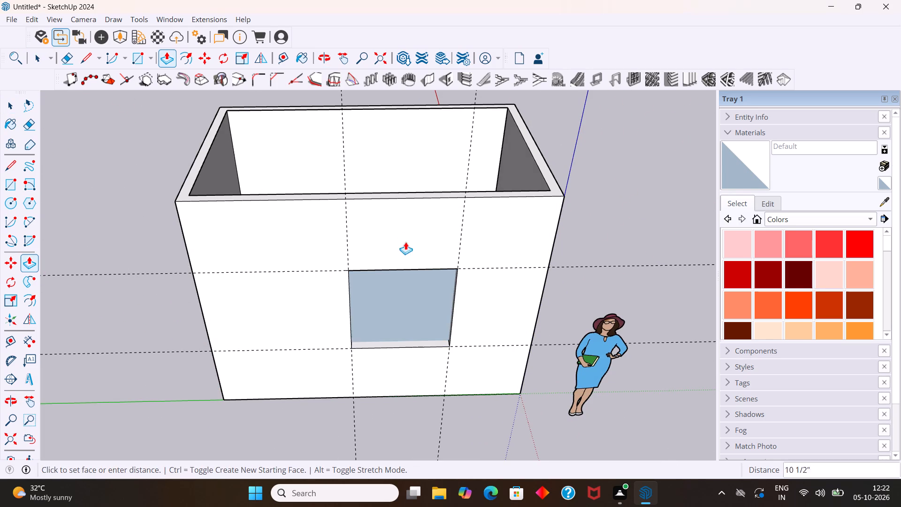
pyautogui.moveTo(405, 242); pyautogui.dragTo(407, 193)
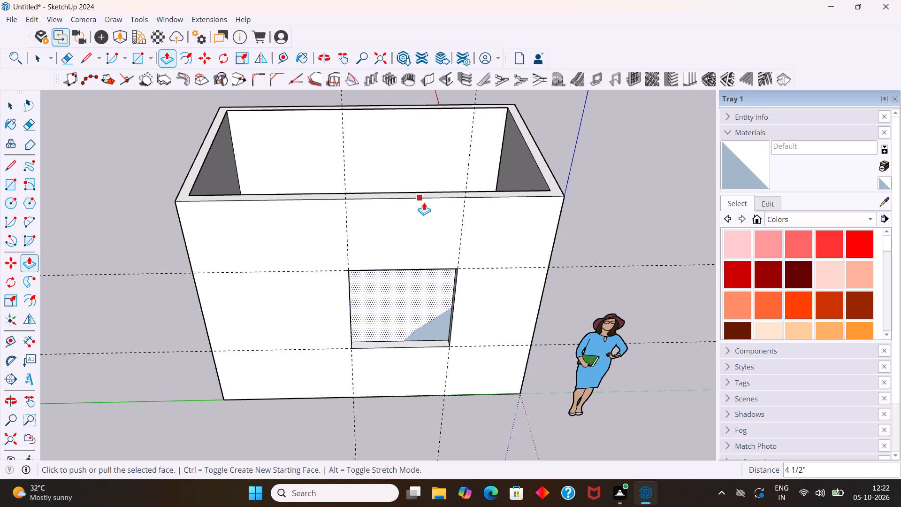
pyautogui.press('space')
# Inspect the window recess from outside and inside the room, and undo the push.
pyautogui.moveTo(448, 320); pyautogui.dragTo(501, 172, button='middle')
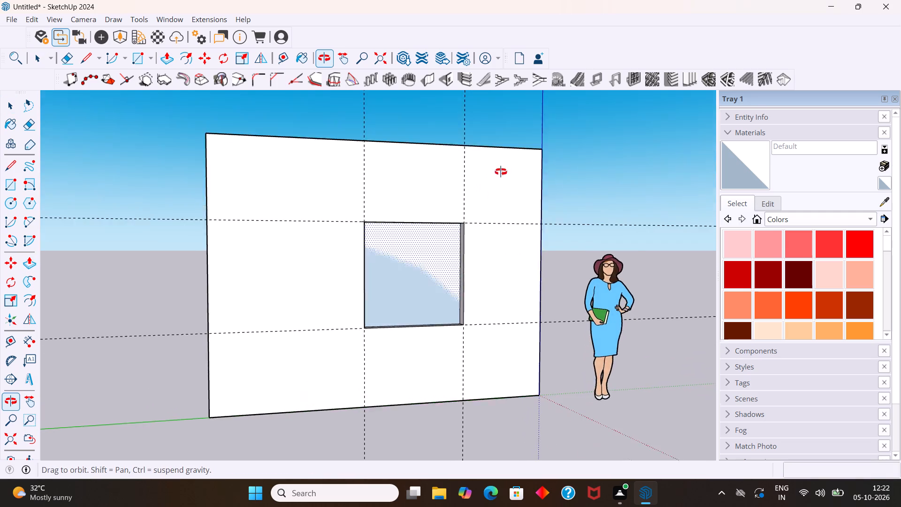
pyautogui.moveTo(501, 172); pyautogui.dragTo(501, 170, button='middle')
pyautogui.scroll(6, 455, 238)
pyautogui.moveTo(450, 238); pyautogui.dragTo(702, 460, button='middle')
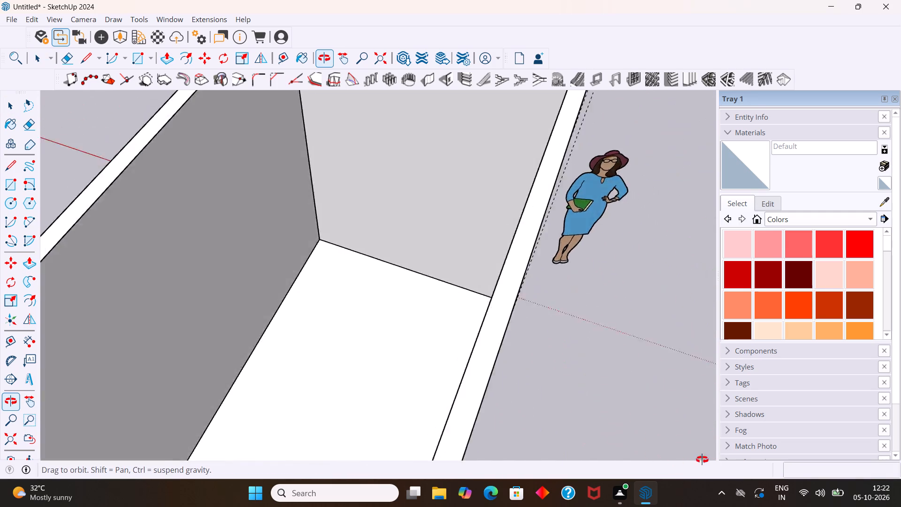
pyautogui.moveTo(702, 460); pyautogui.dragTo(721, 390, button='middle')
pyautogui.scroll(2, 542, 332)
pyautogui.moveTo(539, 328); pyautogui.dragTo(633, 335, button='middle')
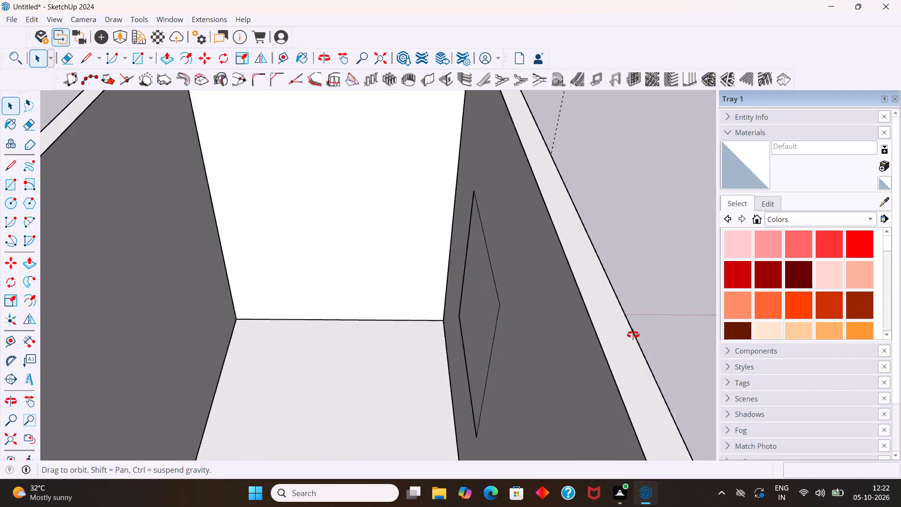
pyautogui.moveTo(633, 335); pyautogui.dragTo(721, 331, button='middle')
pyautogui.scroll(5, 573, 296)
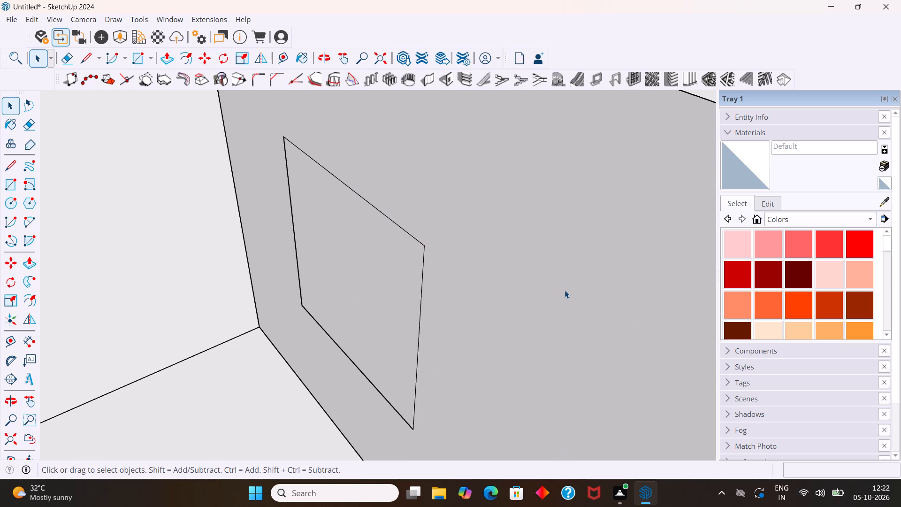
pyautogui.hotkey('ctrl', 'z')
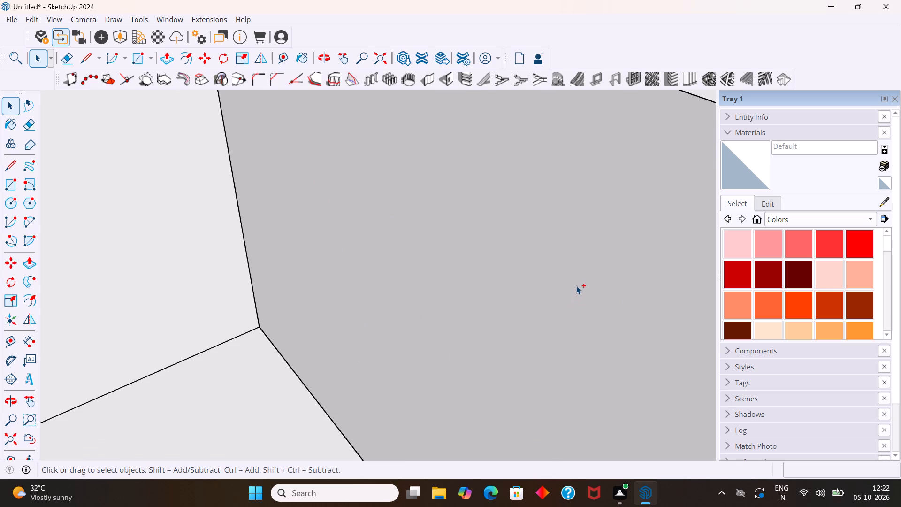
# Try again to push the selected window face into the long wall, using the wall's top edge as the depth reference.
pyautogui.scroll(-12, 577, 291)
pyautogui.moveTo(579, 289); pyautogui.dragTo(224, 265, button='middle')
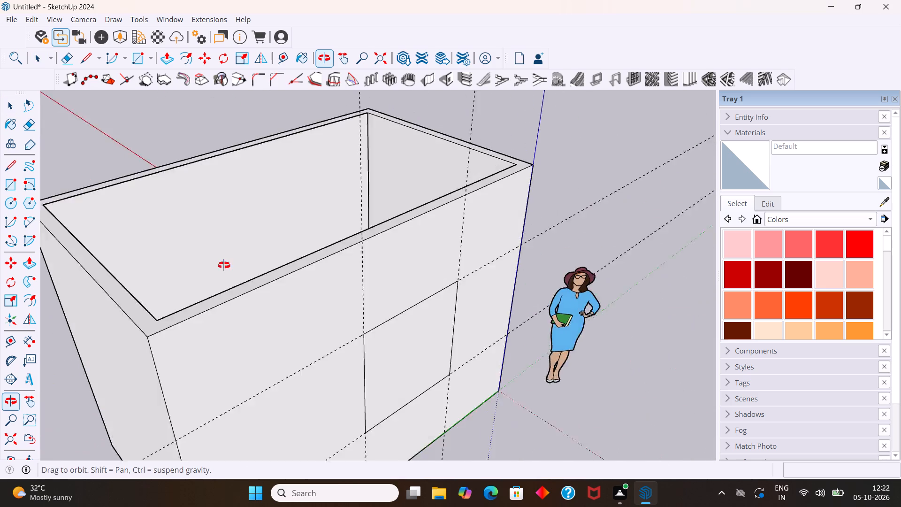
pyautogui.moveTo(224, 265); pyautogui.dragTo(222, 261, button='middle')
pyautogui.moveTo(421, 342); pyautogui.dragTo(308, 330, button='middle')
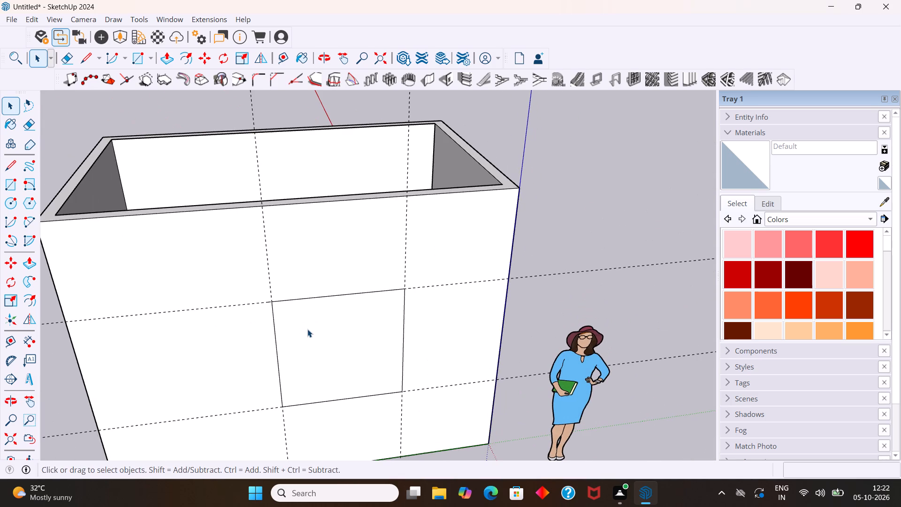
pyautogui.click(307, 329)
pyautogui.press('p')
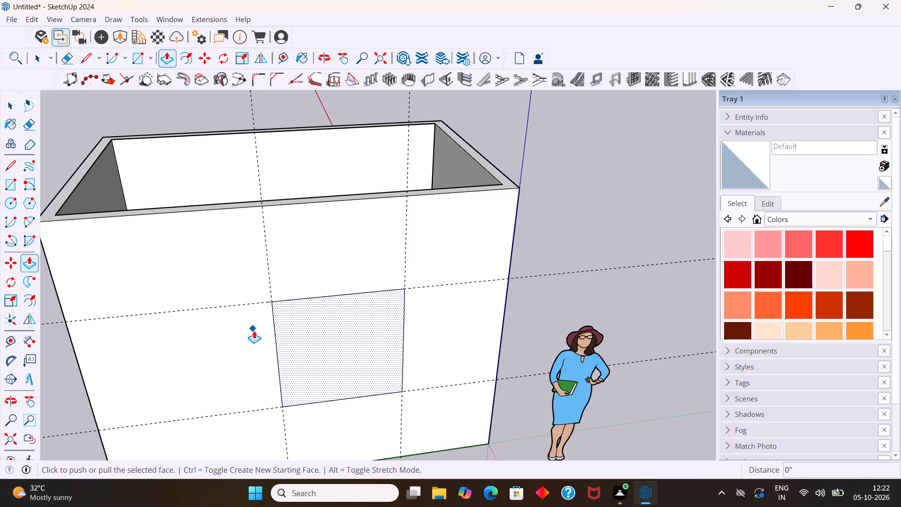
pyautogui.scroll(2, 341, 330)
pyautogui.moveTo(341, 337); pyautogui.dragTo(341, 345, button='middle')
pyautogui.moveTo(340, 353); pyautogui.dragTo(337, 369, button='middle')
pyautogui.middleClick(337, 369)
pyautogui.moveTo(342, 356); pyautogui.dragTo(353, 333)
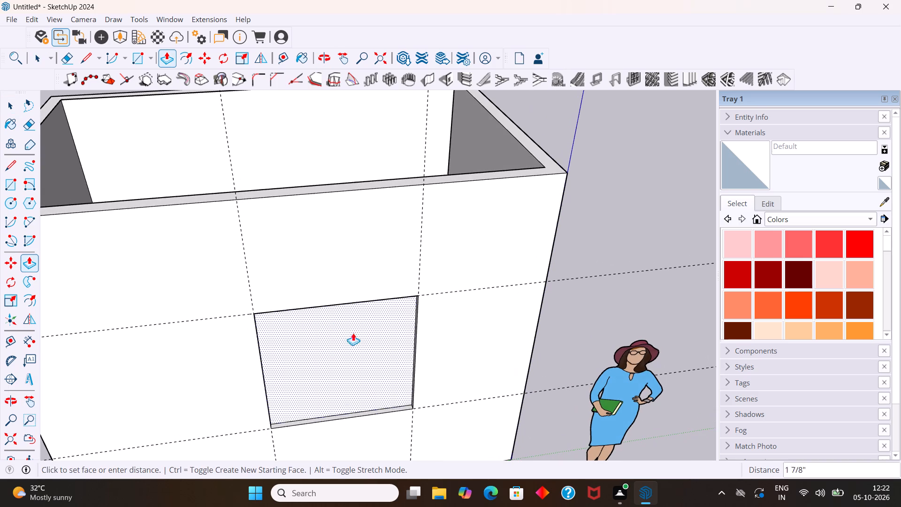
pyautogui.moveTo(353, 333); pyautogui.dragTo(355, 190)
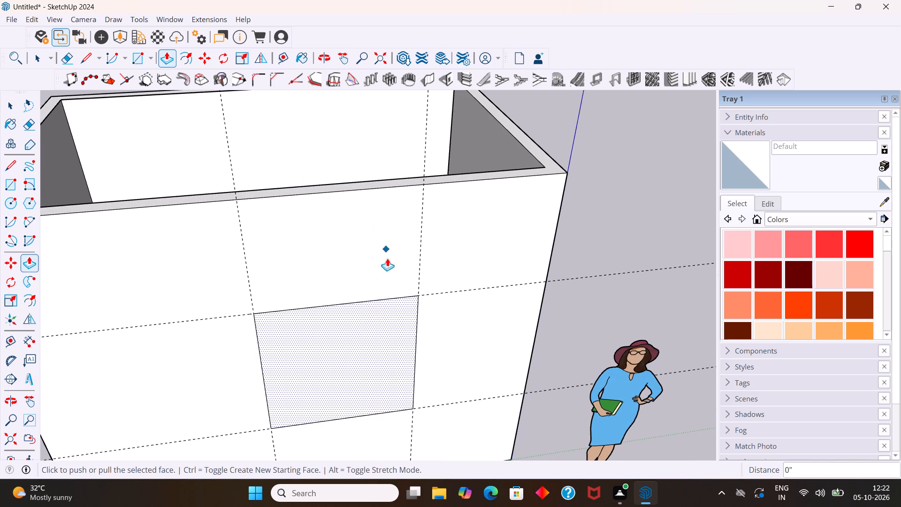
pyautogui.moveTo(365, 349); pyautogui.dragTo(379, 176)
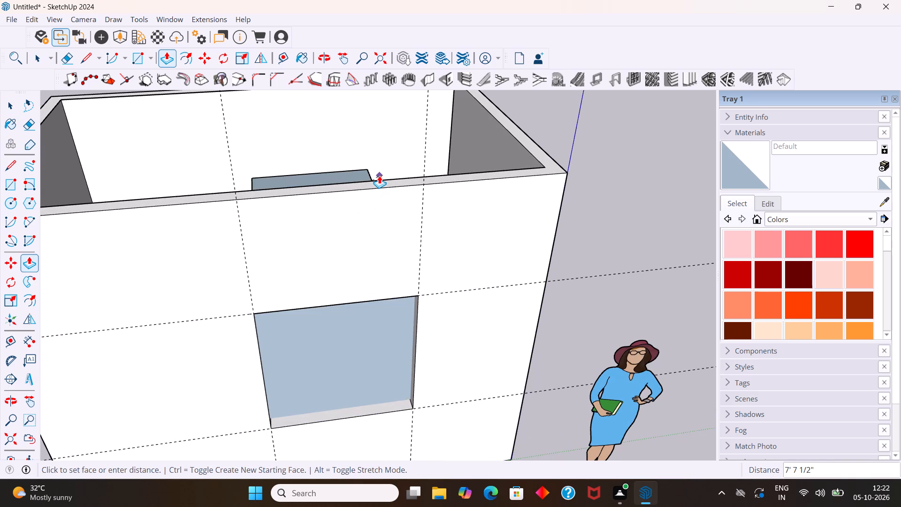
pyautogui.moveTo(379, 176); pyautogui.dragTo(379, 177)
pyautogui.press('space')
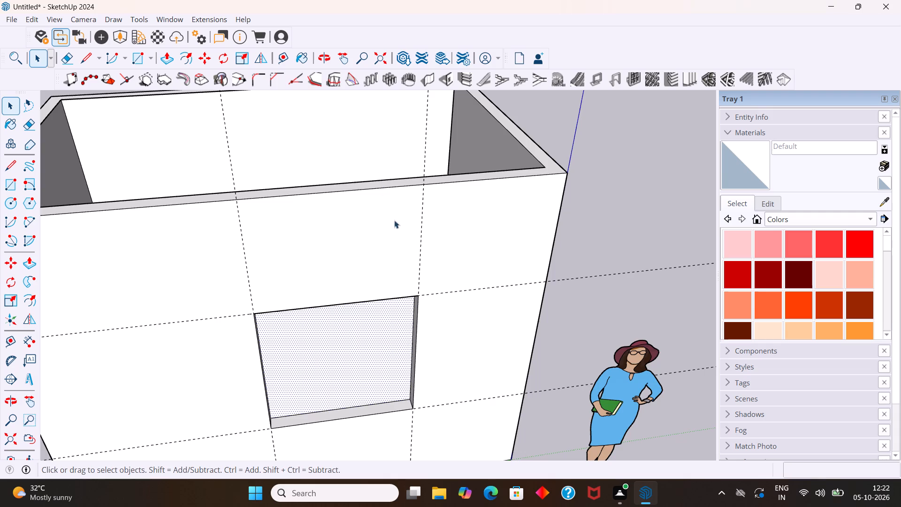
# Check the recess from outside, and undo both the push and the window rectangle on the outer long wall.
pyautogui.moveTo(389, 296); pyautogui.dragTo(413, 180, button='middle')
pyautogui.scroll(-10, 413, 188)
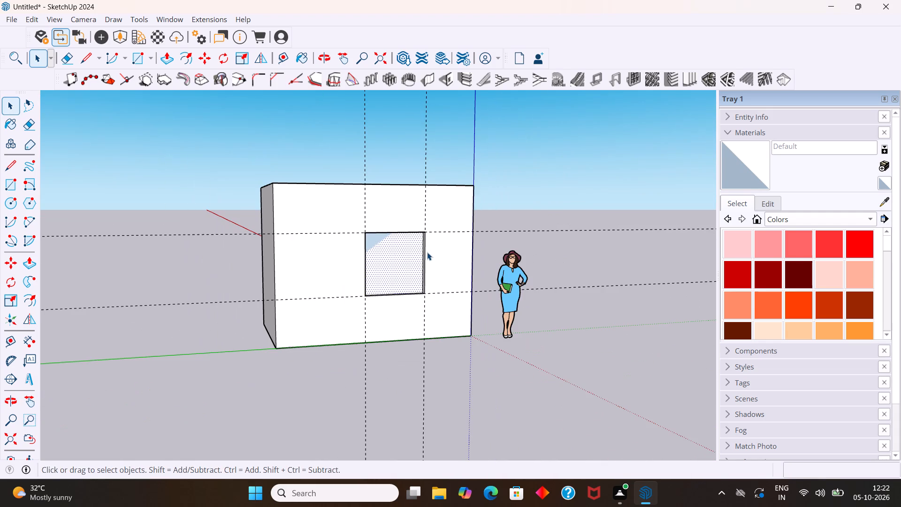
pyautogui.hotkey('ctrl', 'z')
pyautogui.hotkey('ctrl', 'z')
pyautogui.hotkey('ctrl', 'z')
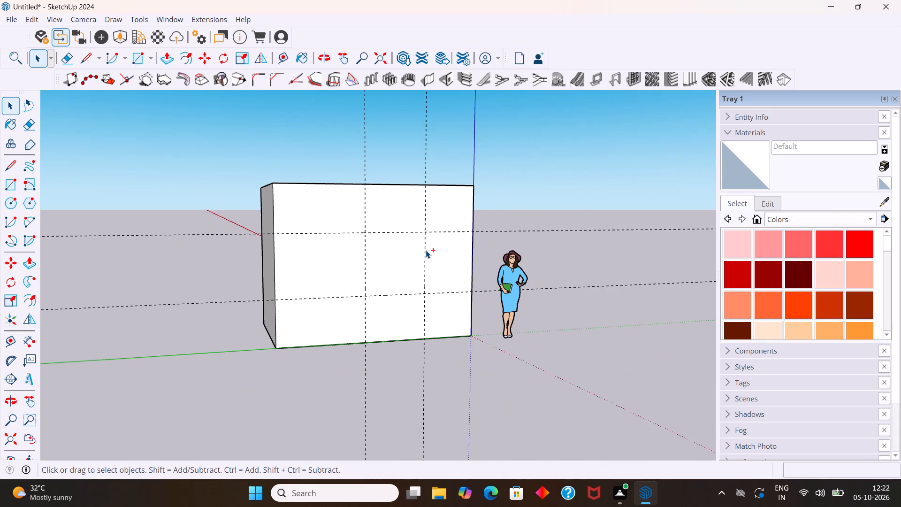
# Undo the four guide lines on the outer long wall.
pyautogui.hotkey('ctrl', 'z')
pyautogui.hotkey('ctrl', 'z')
pyautogui.hotkey('ctrl', 'z')
pyautogui.hotkey('ctrl', 'z')
# Place horizontal guides on the outer long wall at 7' and 3' above its bottom edge.
pyautogui.moveTo(435, 271); pyautogui.dragTo(314, 304, button='middle')
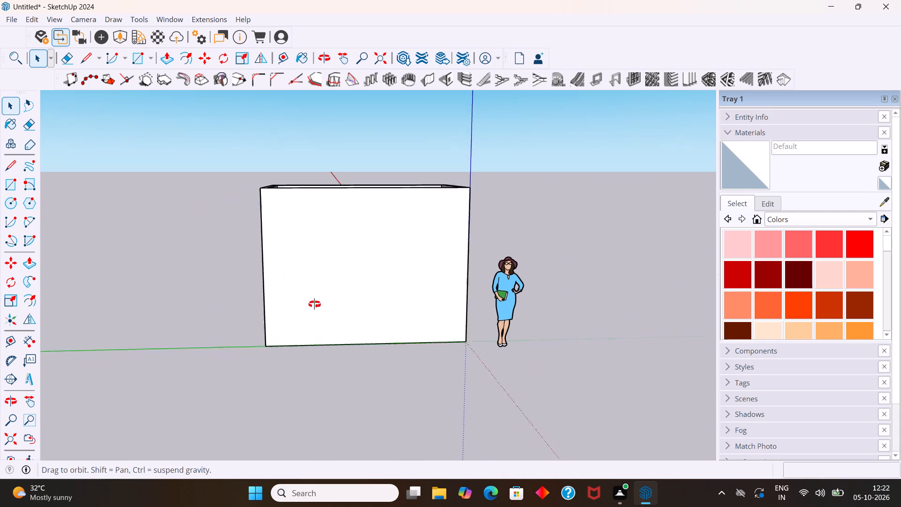
pyautogui.moveTo(314, 304); pyautogui.dragTo(747, 348, button='middle')
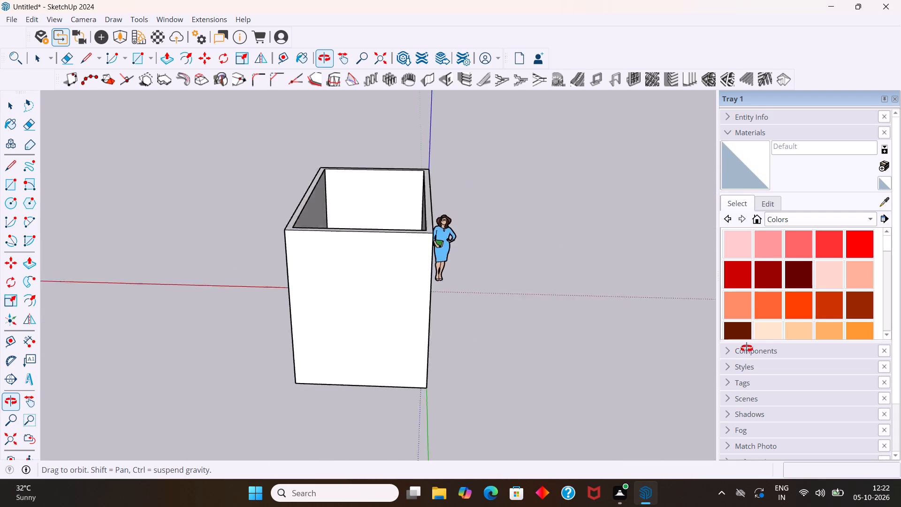
pyautogui.moveTo(747, 348); pyautogui.dragTo(330, 333, button='middle')
pyautogui.middleClick(330, 333)
pyautogui.scroll(3, 344, 300)
pyautogui.moveTo(345, 297); pyautogui.dragTo(414, 314, button='middle')
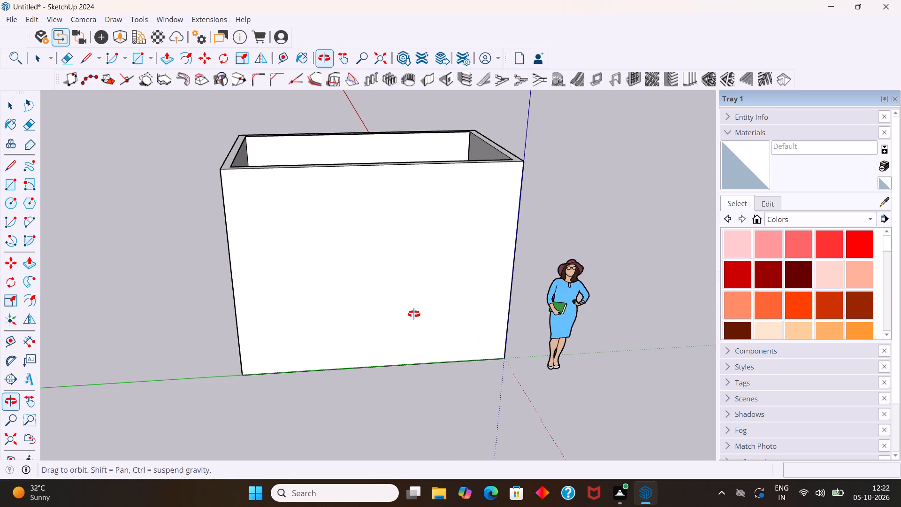
pyautogui.moveTo(414, 314); pyautogui.dragTo(413, 312, button='middle')
pyautogui.press('t')
pyautogui.click(376, 367)
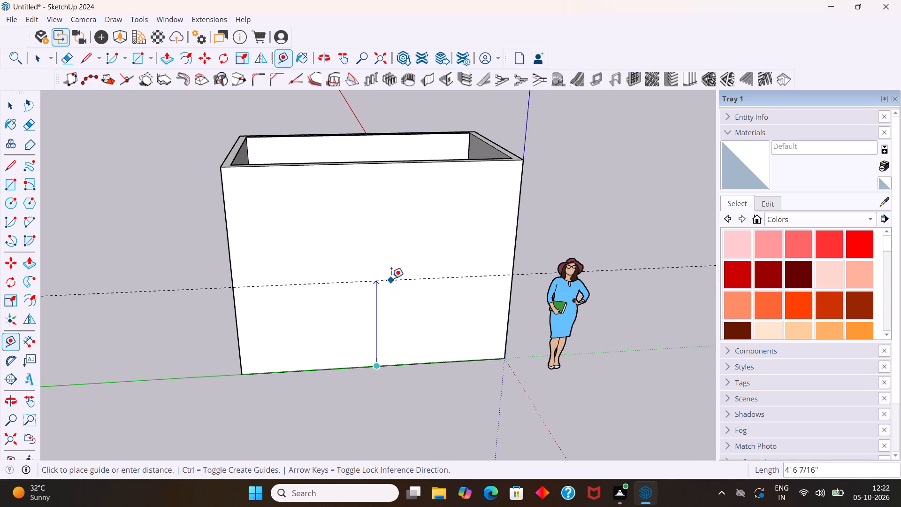
pyautogui.press('7')
pyautogui.press("'")
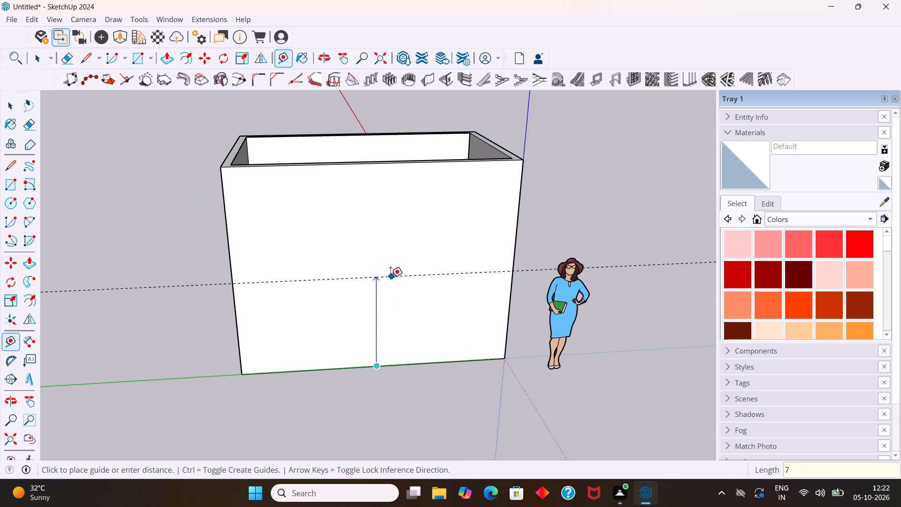
pyautogui.press('Return')
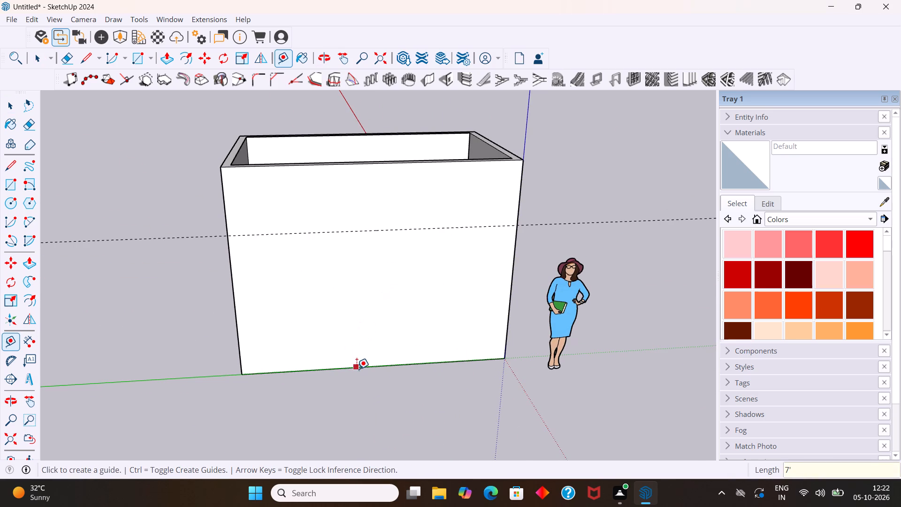
pyautogui.click(357, 369)
pyautogui.press('3')
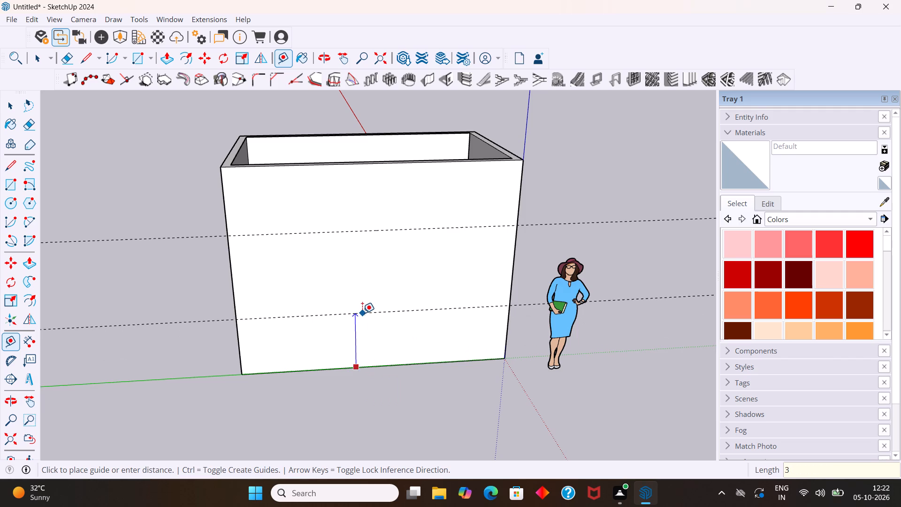
pyautogui.press("'")
pyautogui.press('Return')
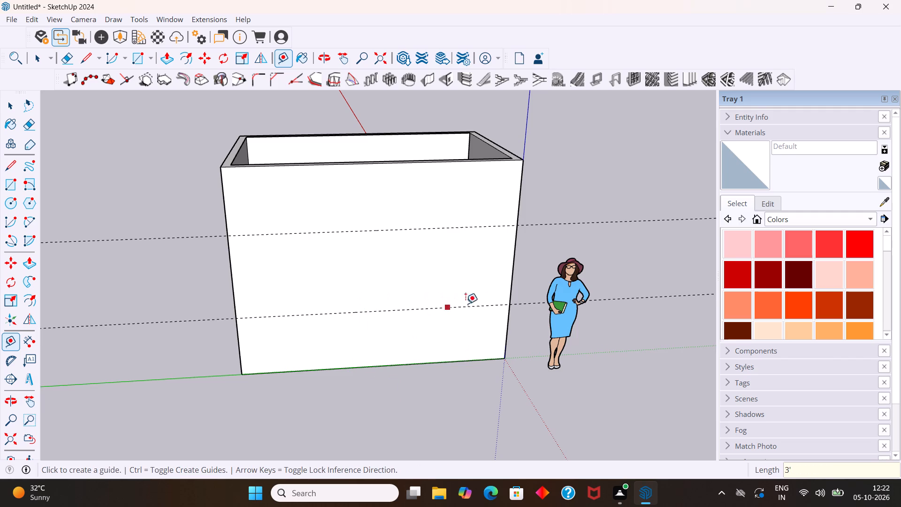
# Place a vertical guide about 3' 7" in from the wall's edge at the origin, and another 4' beyond it.
pyautogui.click(512, 290)
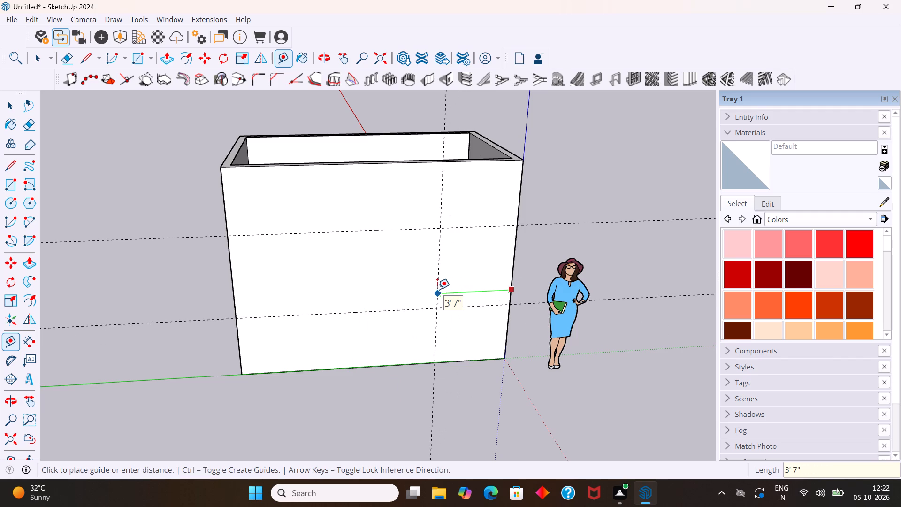
pyautogui.click(437, 289)
pyautogui.click(436, 289)
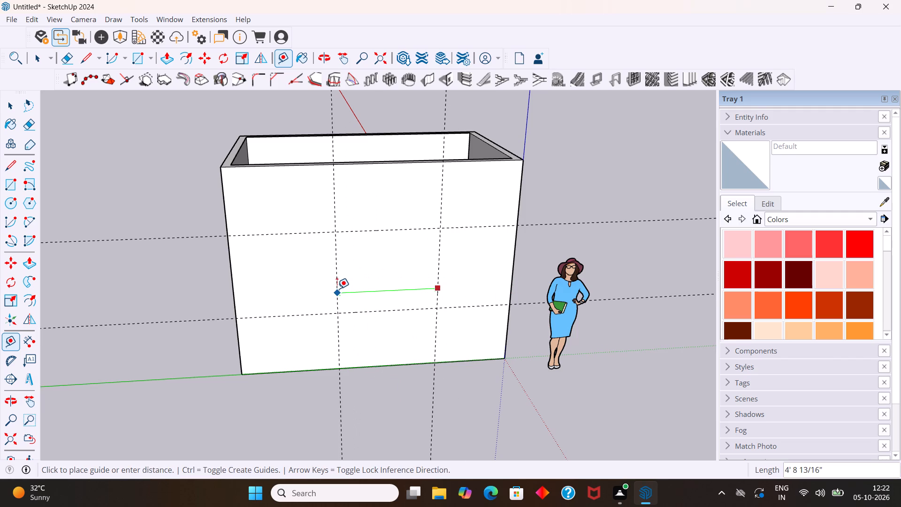
pyautogui.write("4'")
pyautogui.press('Return')
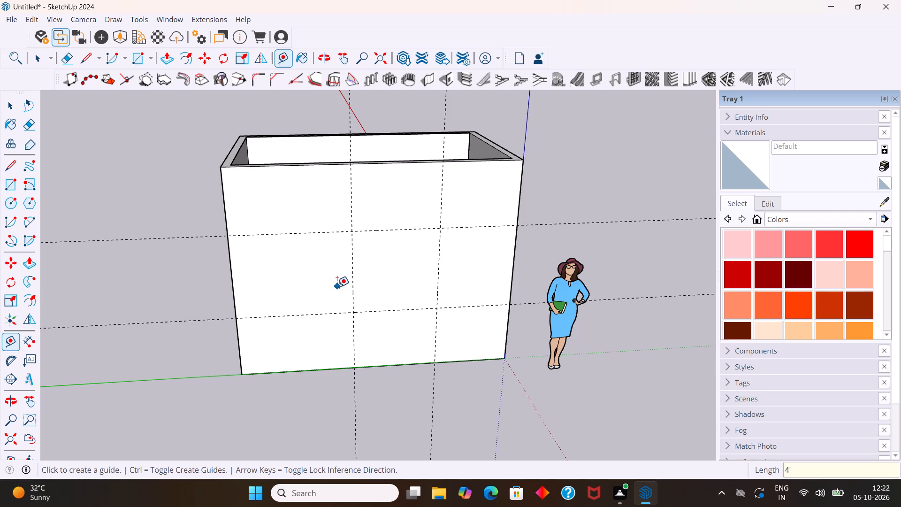
pyautogui.press('space')
# Draw the 4' by 4' window rectangle between the guide intersections on the outer long wall.
pyautogui.press('r')
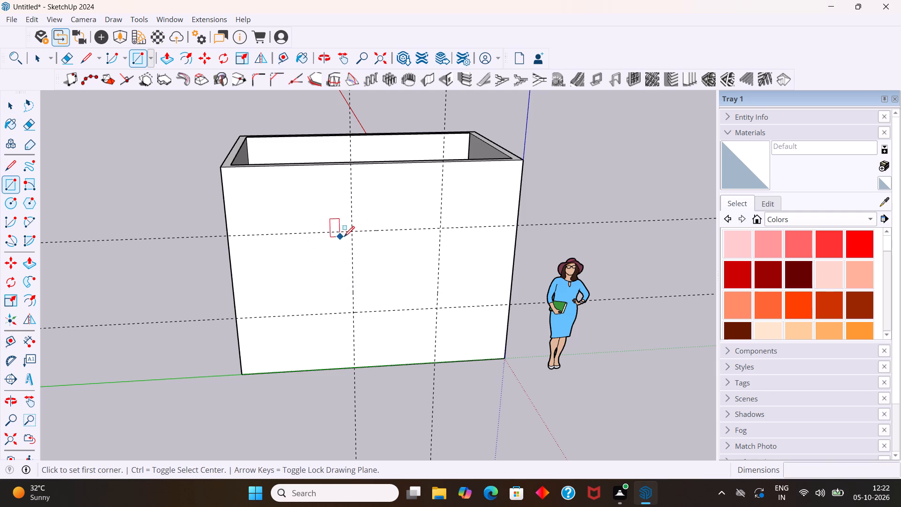
pyautogui.moveTo(353, 232); pyautogui.dragTo(343, 346, button='middle')
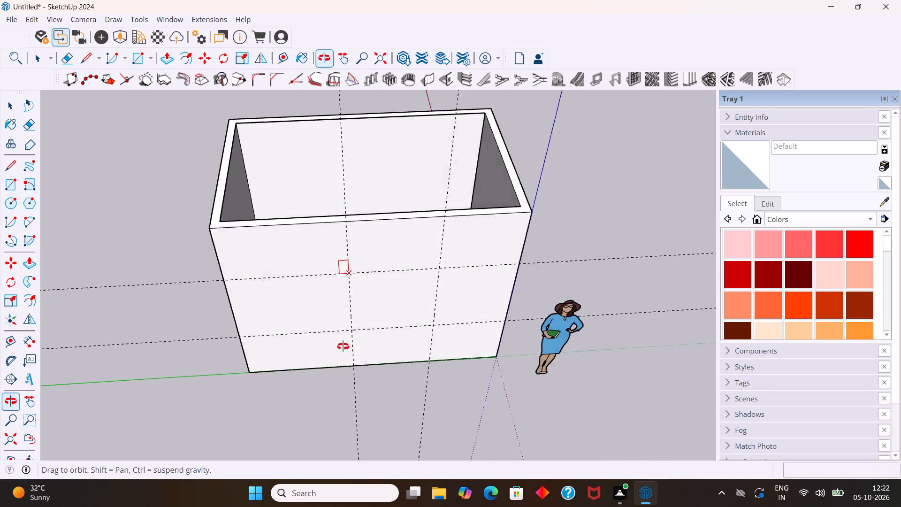
pyautogui.moveTo(343, 346); pyautogui.dragTo(545, 225, button='middle')
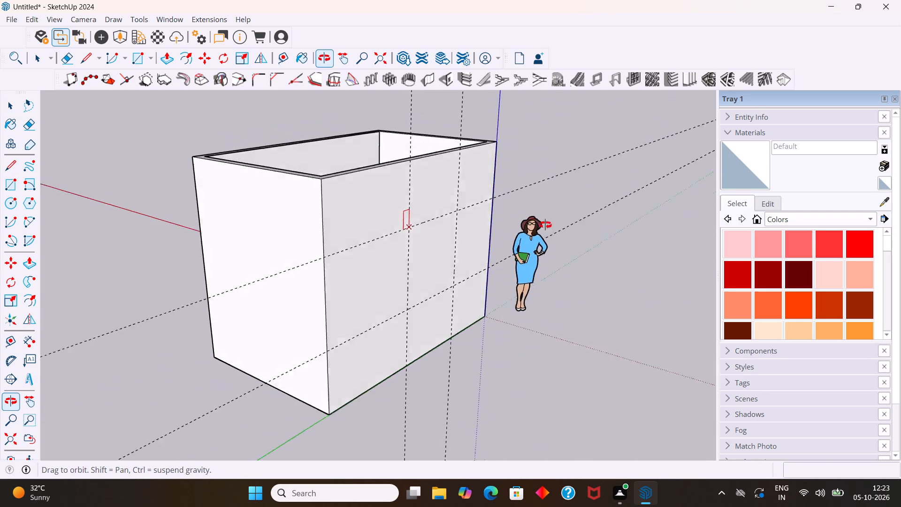
pyautogui.moveTo(545, 225); pyautogui.dragTo(220, 208, button='middle')
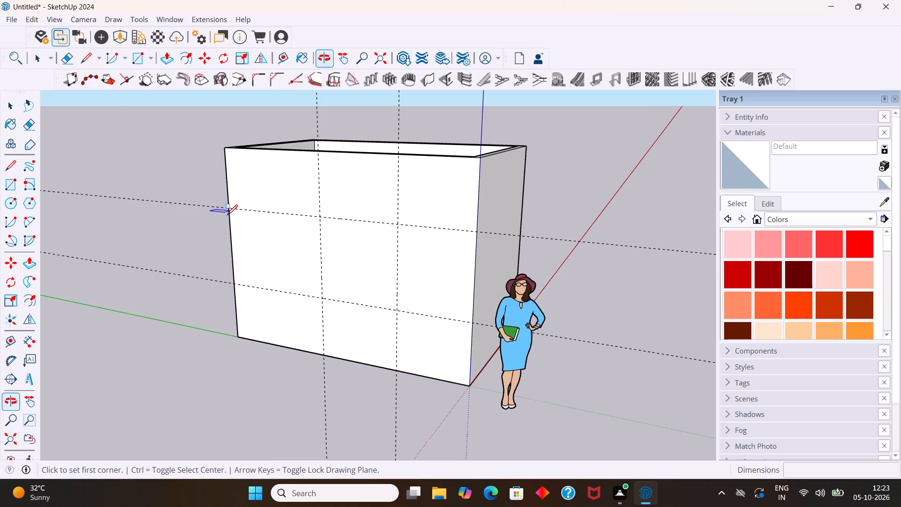
pyautogui.click(316, 221)
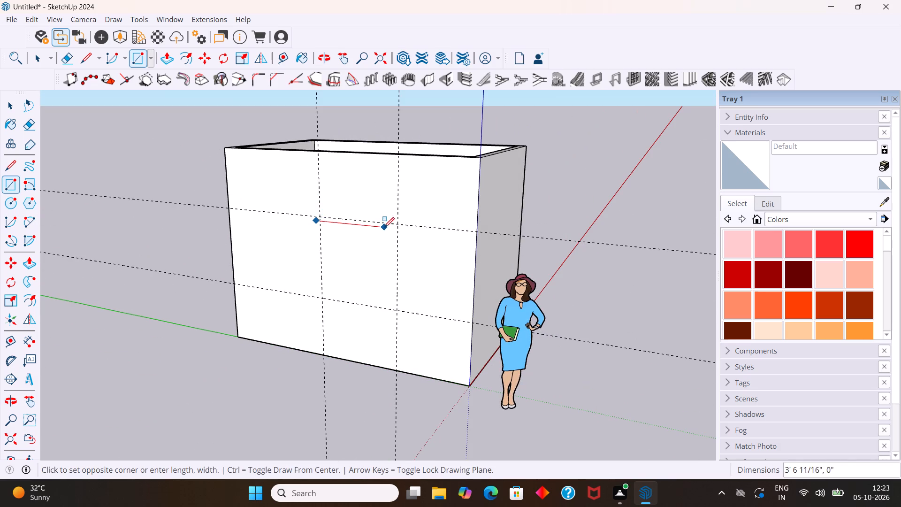
pyautogui.press('space')
pyautogui.press('r')
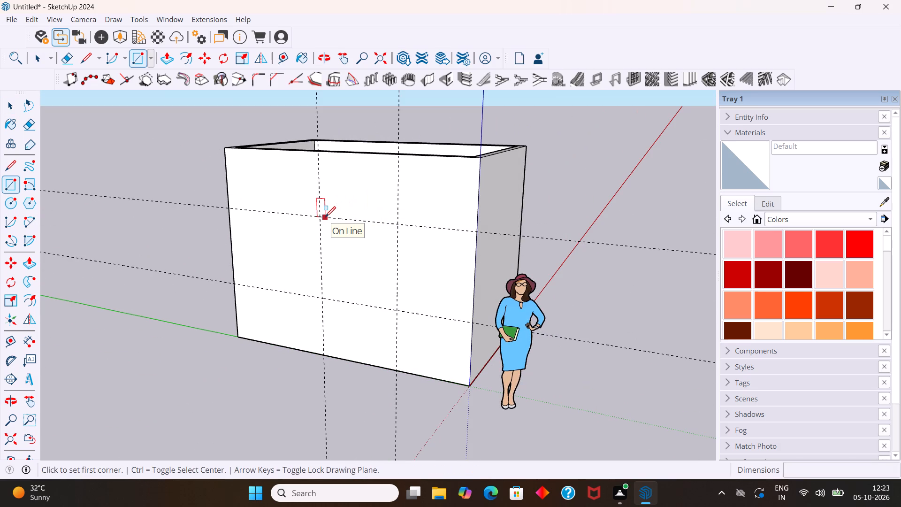
pyautogui.click(321, 217)
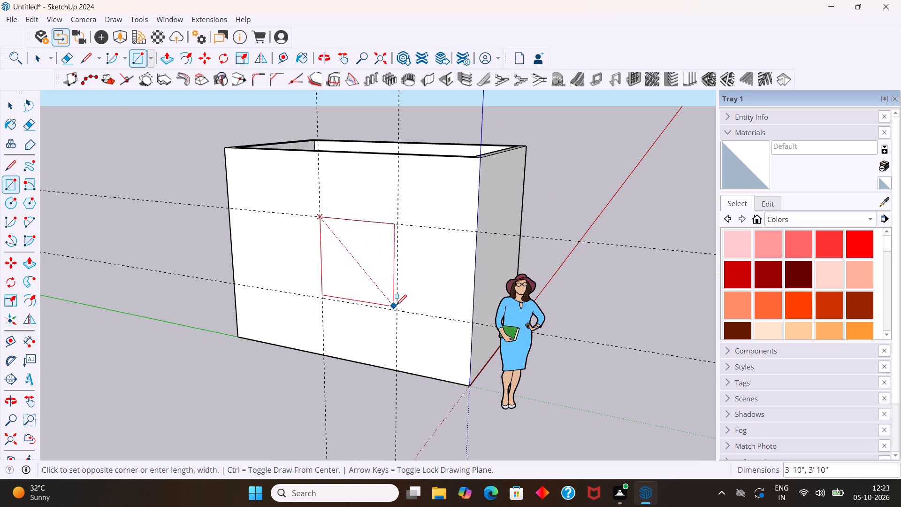
pyautogui.click(397, 310)
pyautogui.press('space')
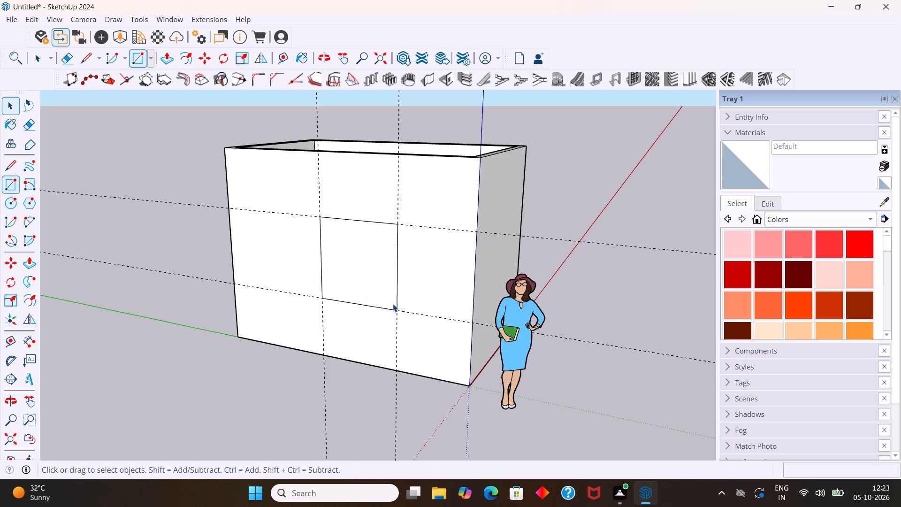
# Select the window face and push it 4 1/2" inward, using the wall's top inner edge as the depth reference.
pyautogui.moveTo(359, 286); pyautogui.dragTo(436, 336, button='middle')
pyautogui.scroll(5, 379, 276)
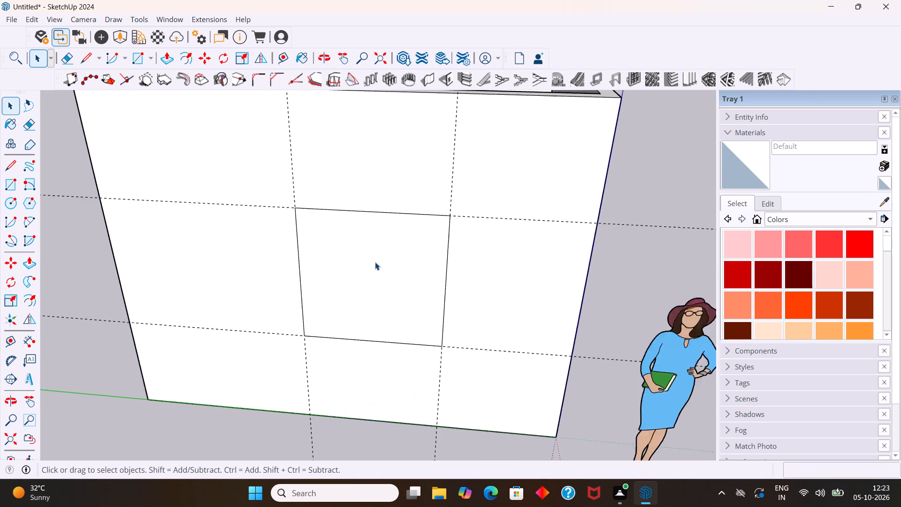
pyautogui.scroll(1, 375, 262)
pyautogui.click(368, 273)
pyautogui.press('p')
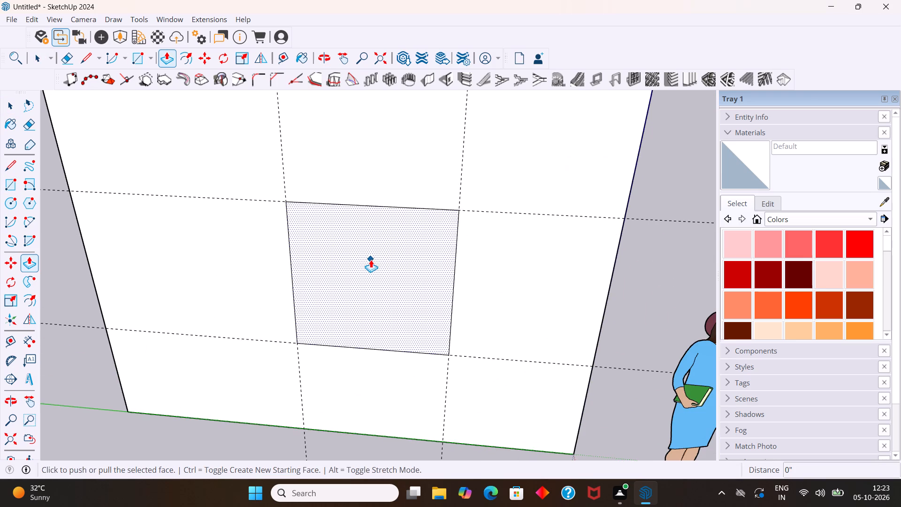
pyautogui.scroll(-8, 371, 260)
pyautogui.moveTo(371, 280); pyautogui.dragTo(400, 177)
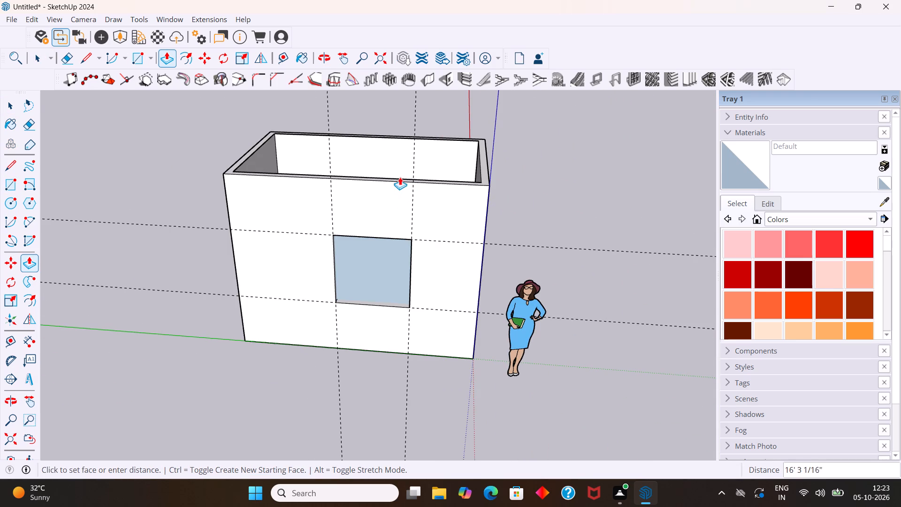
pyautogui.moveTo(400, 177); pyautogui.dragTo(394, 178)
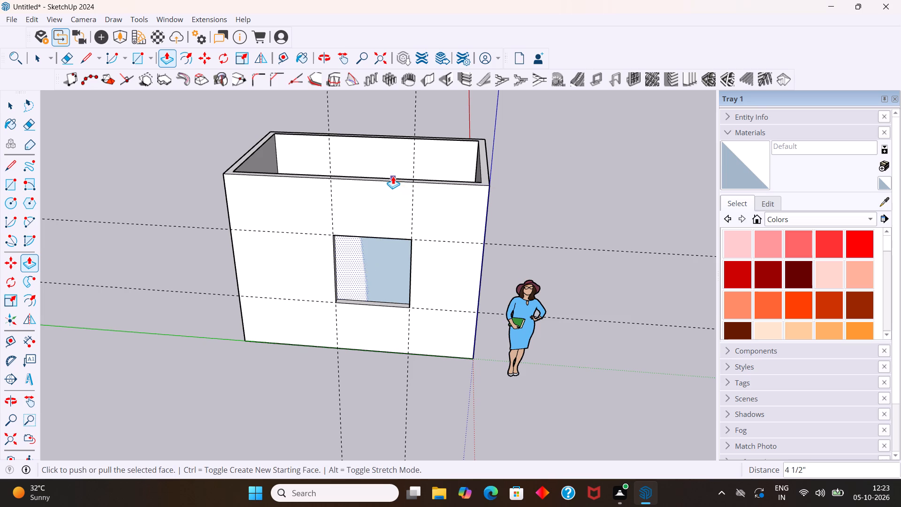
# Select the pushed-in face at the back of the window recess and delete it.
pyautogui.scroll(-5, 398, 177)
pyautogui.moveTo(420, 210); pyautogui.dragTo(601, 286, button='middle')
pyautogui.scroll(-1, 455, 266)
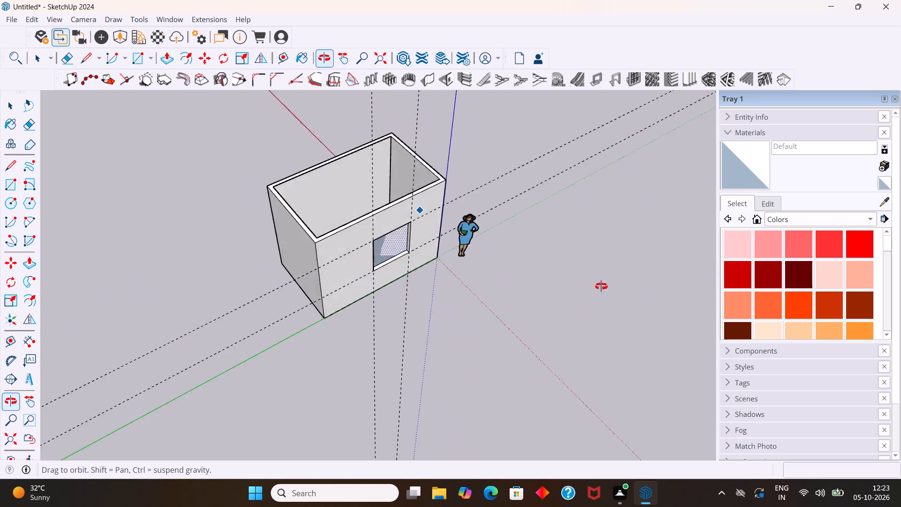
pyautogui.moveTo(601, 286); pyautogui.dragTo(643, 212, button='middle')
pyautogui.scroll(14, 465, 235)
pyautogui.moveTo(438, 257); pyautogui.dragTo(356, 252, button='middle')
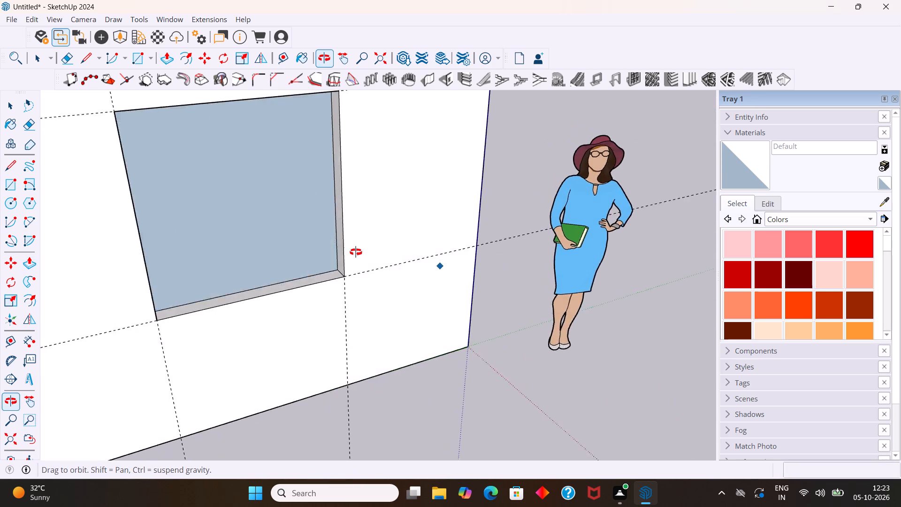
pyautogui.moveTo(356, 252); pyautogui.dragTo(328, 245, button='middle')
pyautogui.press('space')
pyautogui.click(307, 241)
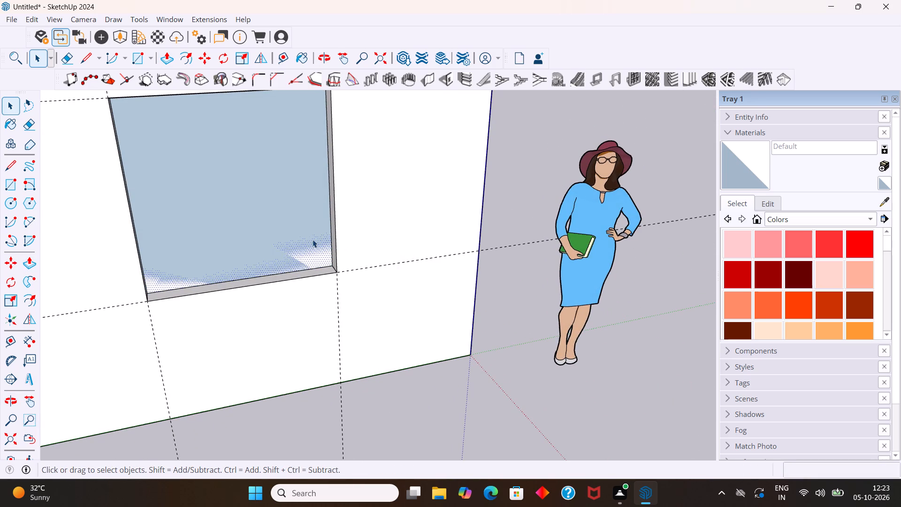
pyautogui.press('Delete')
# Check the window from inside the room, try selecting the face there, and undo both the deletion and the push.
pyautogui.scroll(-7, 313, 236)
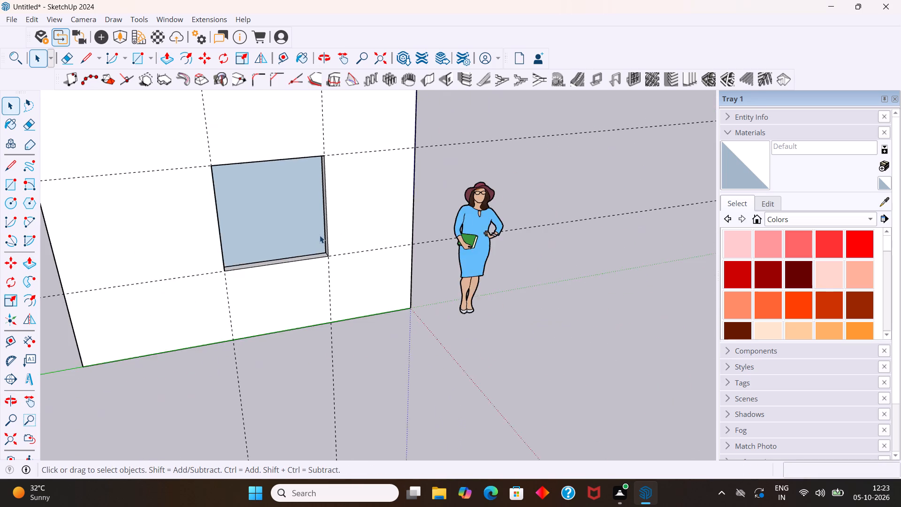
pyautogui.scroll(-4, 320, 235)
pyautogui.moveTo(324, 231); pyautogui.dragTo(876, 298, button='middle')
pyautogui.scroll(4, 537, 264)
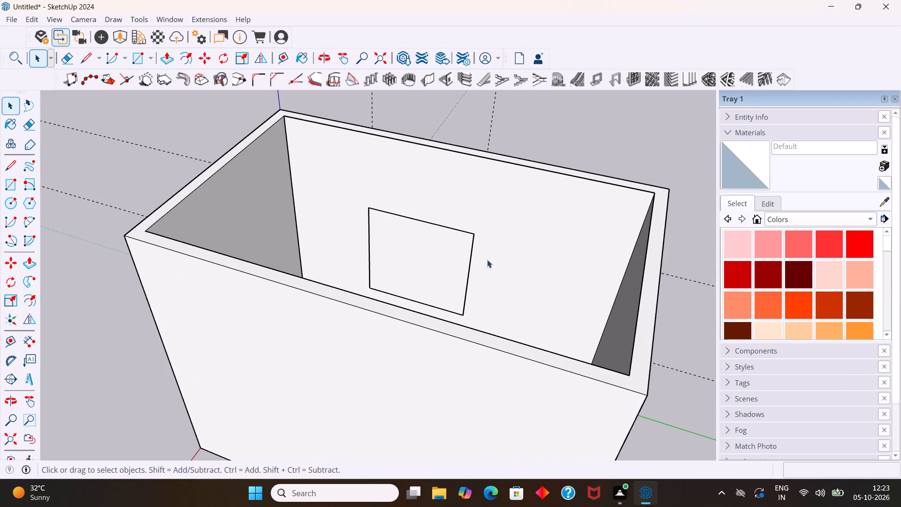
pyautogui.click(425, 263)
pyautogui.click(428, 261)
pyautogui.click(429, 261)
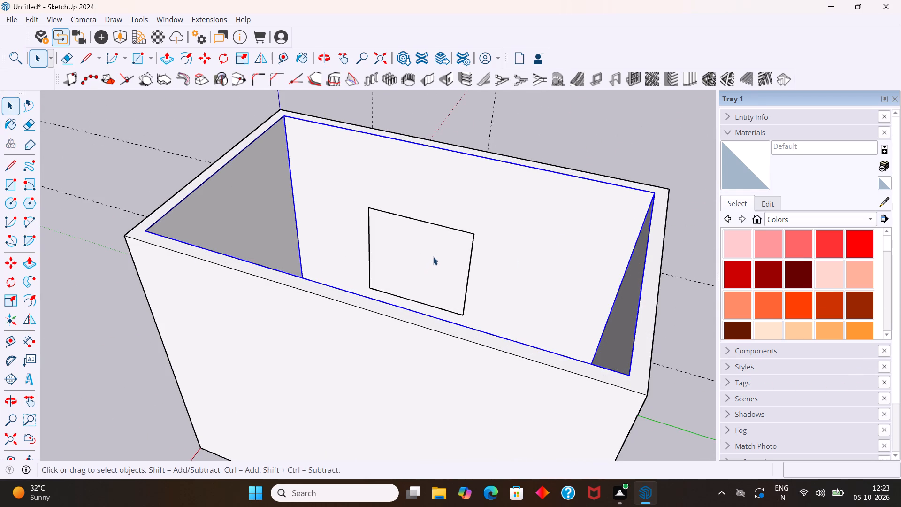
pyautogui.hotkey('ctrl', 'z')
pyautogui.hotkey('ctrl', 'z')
# Select the window face on the outer long wall again and push it 4 1/2" inward to the wall's inner top edge.
pyautogui.scroll(-5, 457, 256)
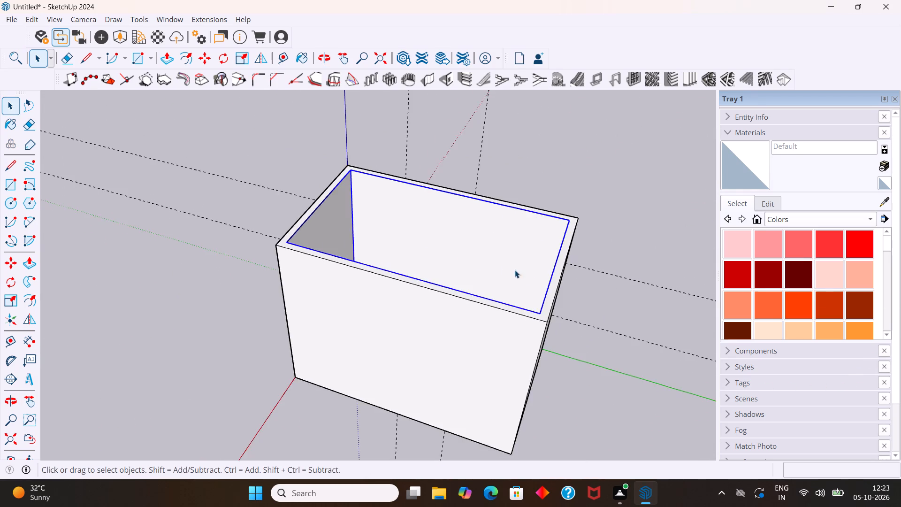
pyautogui.moveTo(517, 271); pyautogui.dragTo(113, 227, button='middle')
pyautogui.moveTo(373, 288); pyautogui.dragTo(378, 292, button='middle')
pyautogui.moveTo(380, 293); pyautogui.dragTo(244, 200, button='middle')
pyautogui.moveTo(370, 300); pyautogui.dragTo(339, 294, button='middle')
pyautogui.scroll(1, 370, 300)
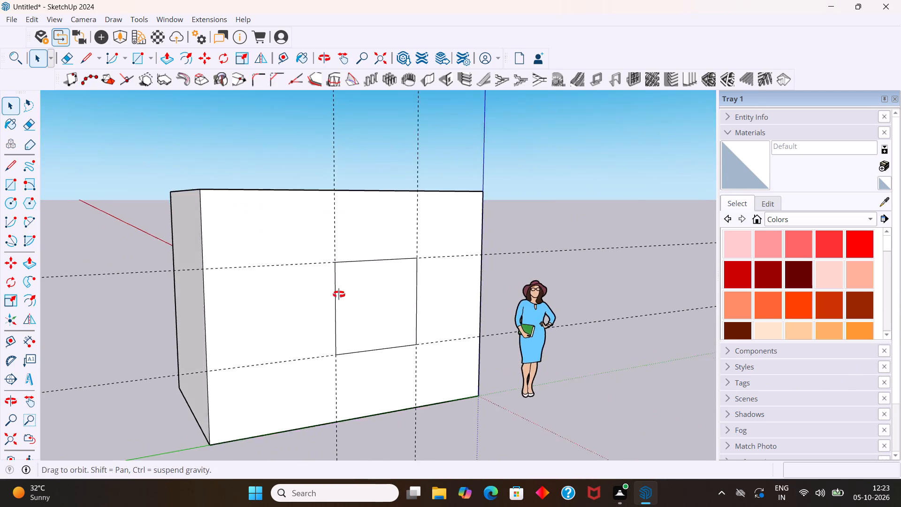
pyautogui.moveTo(339, 294); pyautogui.dragTo(263, 290, button='middle')
pyautogui.click(349, 318)
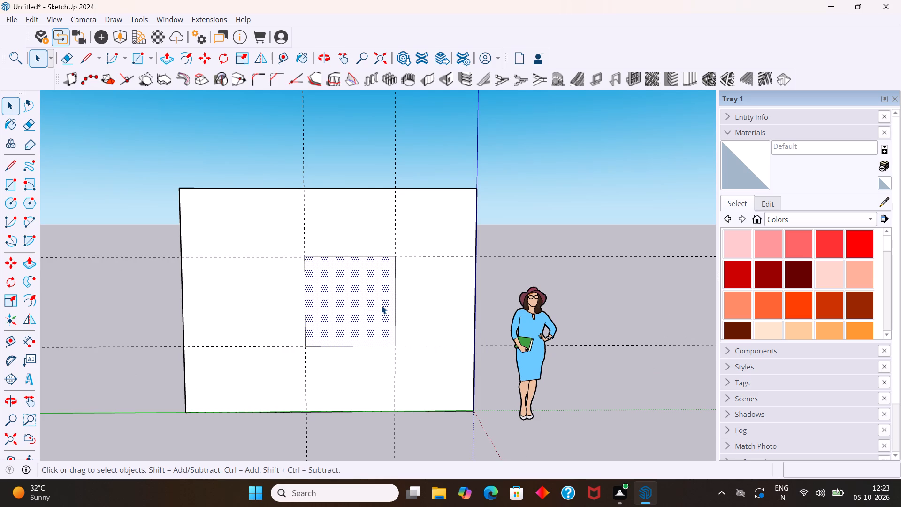
pyautogui.press('p')
pyautogui.moveTo(383, 304); pyautogui.dragTo(361, 486, button='middle')
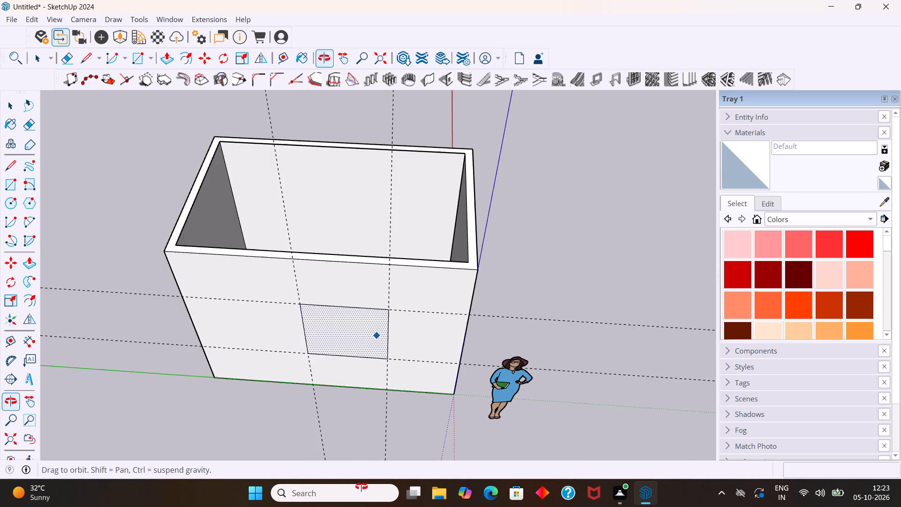
pyautogui.moveTo(361, 486); pyautogui.dragTo(362, 477, button='middle')
pyautogui.scroll(5, 389, 341)
pyautogui.moveTo(395, 330); pyautogui.dragTo(420, 384, button='middle')
pyautogui.moveTo(378, 351); pyautogui.dragTo(374, 255)
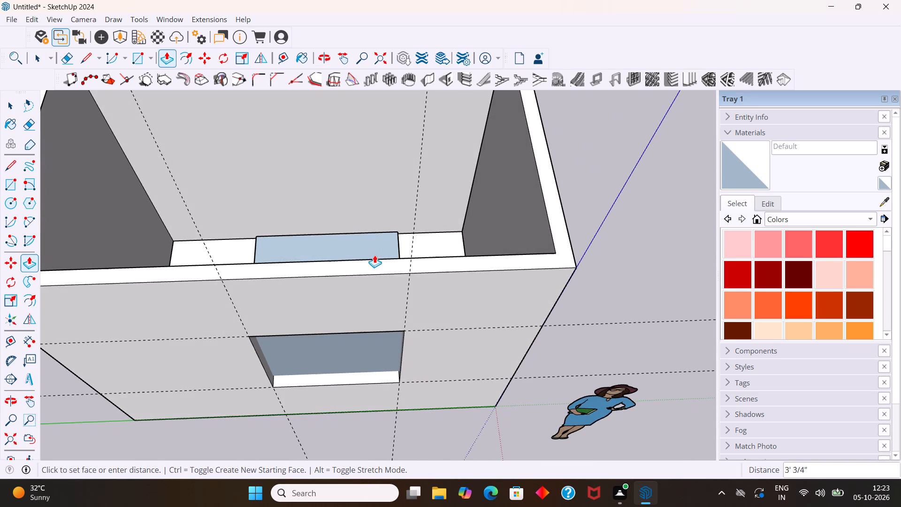
pyautogui.moveTo(374, 255); pyautogui.dragTo(345, 261)
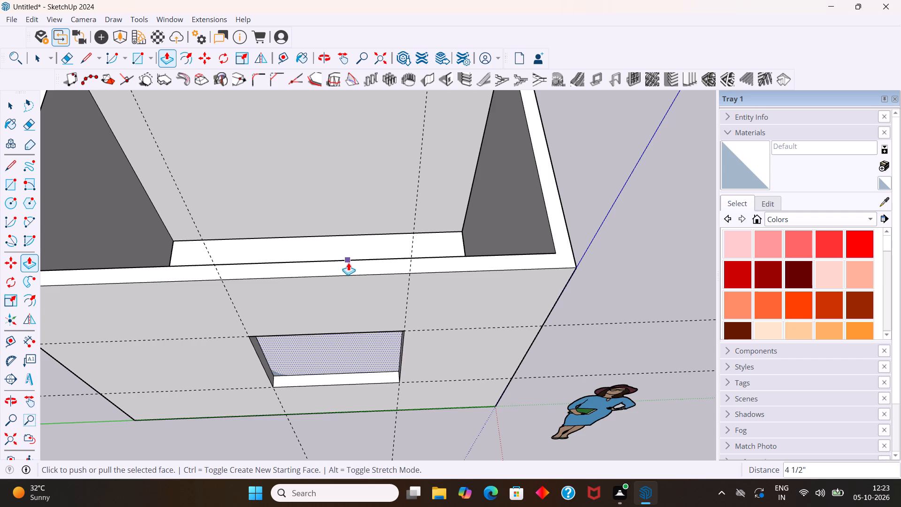
pyautogui.press('space')
pyautogui.scroll(-4, 364, 316)
pyautogui.moveTo(402, 363); pyautogui.dragTo(491, 222, button='middle')
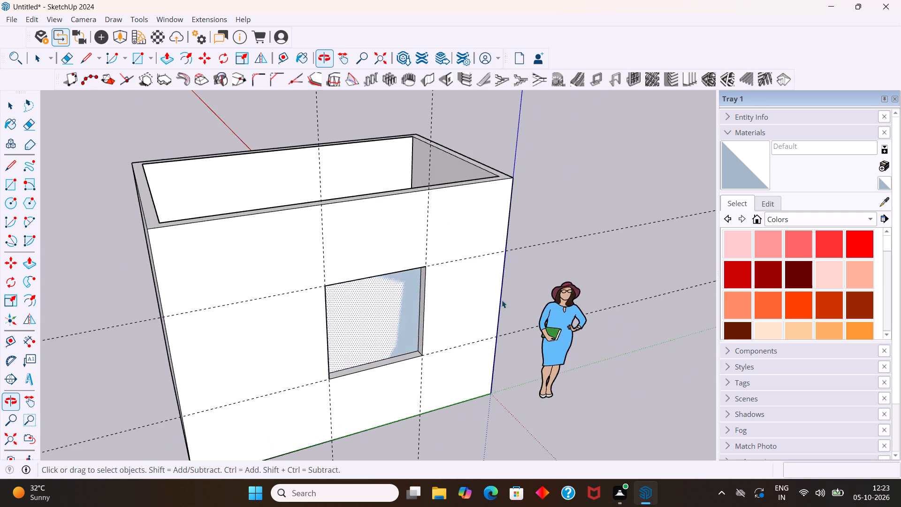
pyautogui.moveTo(504, 336); pyautogui.dragTo(360, 322, button='middle')
pyautogui.scroll(1, 360, 324)
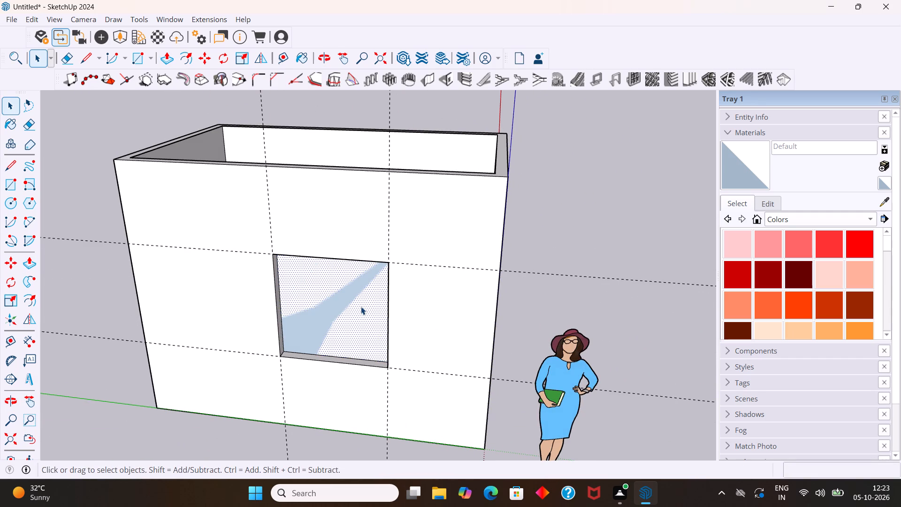
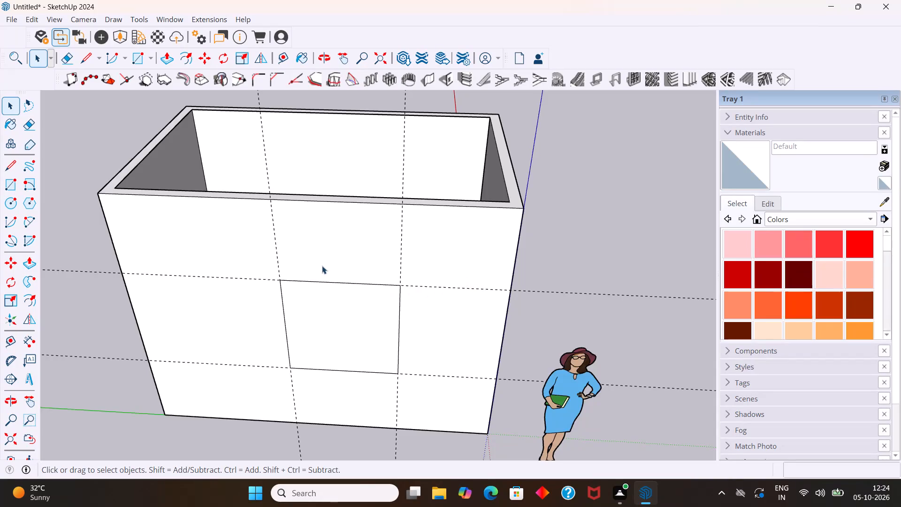
# Examine the room shell and the window outline on the long wall from above, the front and the end wall.
pyautogui.scroll(4, 316, 268)
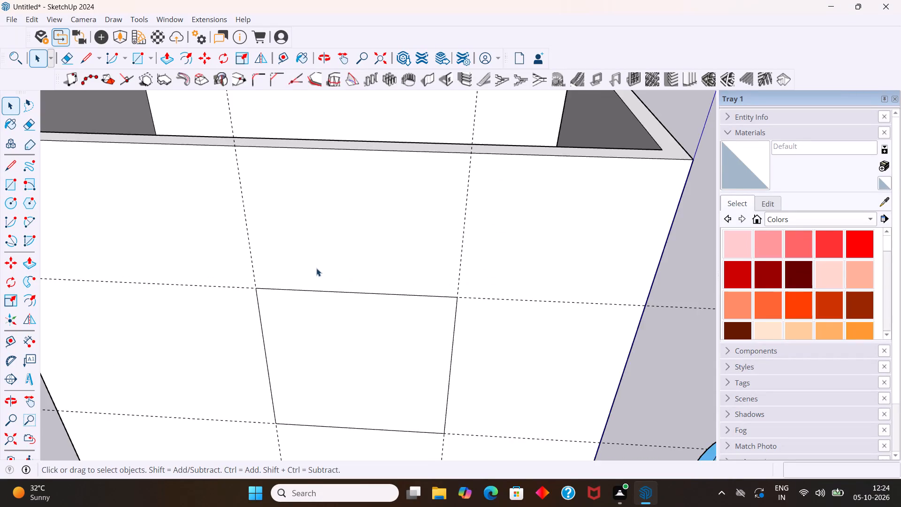
pyautogui.scroll(4, 316, 268)
pyautogui.moveTo(327, 284); pyautogui.dragTo(325, 397, button='middle')
pyautogui.scroll(-10, 317, 366)
pyautogui.moveTo(333, 359); pyautogui.dragTo(352, 372, button='middle')
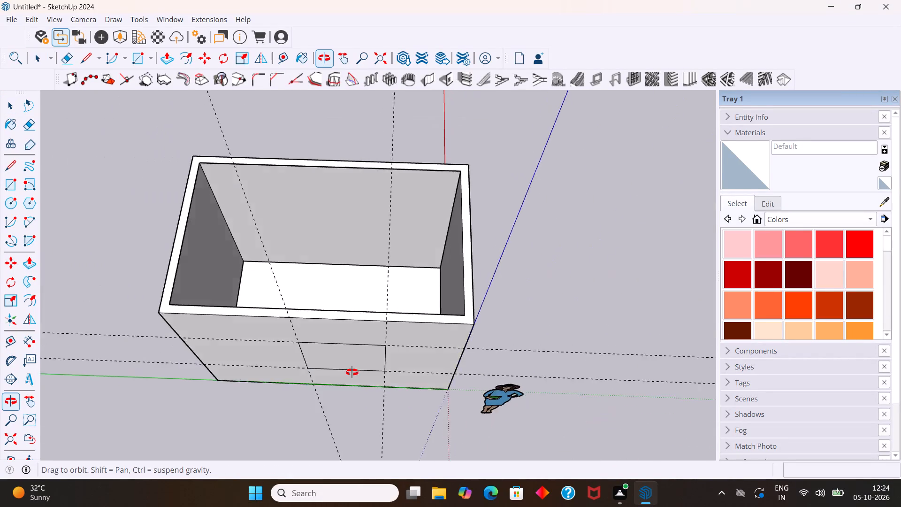
pyautogui.moveTo(352, 372); pyautogui.dragTo(369, 311, button='middle')
pyautogui.scroll(1, 369, 313)
pyautogui.middleClick(369, 309)
pyautogui.moveTo(360, 384); pyautogui.dragTo(378, 253, button='middle')
pyautogui.scroll(2, 378, 279)
pyautogui.moveTo(385, 306); pyautogui.dragTo(493, 318, button='middle')
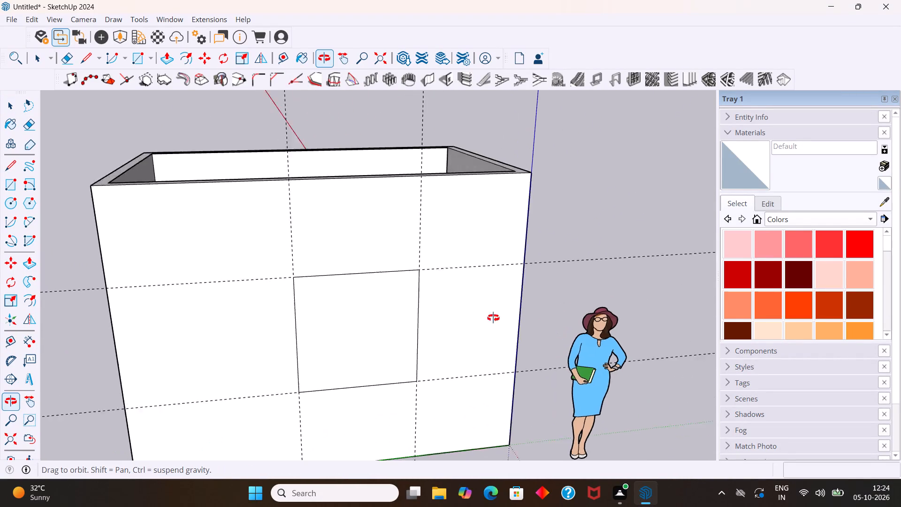
pyautogui.moveTo(493, 318); pyautogui.dragTo(461, 348, button='middle')
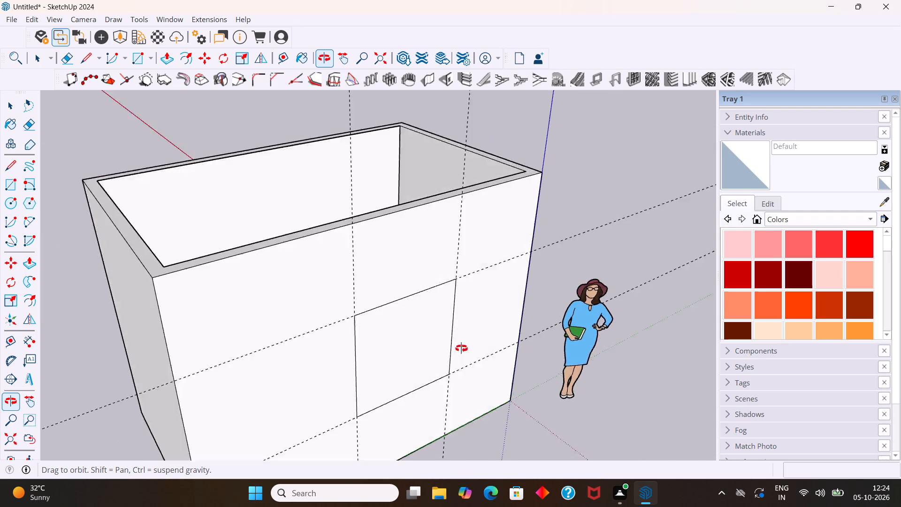
pyautogui.moveTo(461, 348); pyautogui.dragTo(425, 346, button='middle')
pyautogui.middleClick(425, 346)
pyautogui.scroll(1, 472, 355)
pyautogui.scroll(-9, 520, 344)
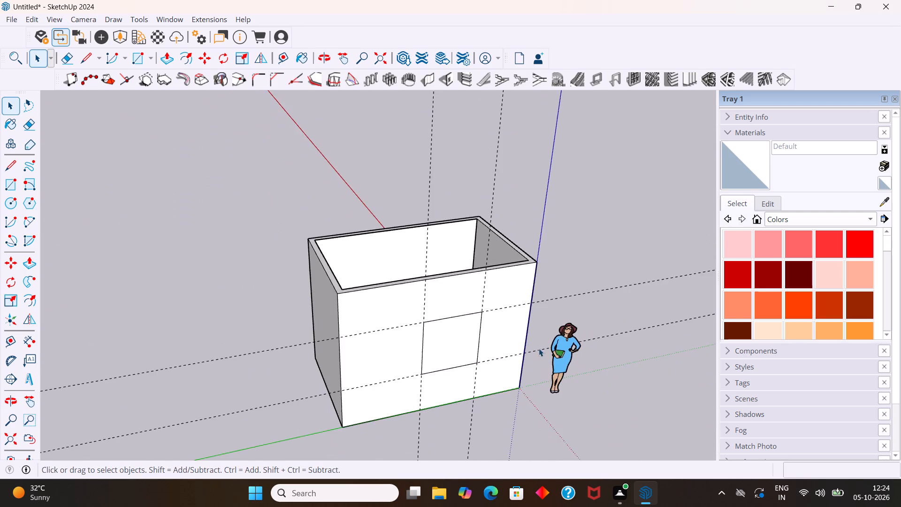
pyautogui.moveTo(546, 353); pyautogui.dragTo(254, 380, button='middle')
pyautogui.middleClick(254, 380)
pyautogui.scroll(-6, 323, 368)
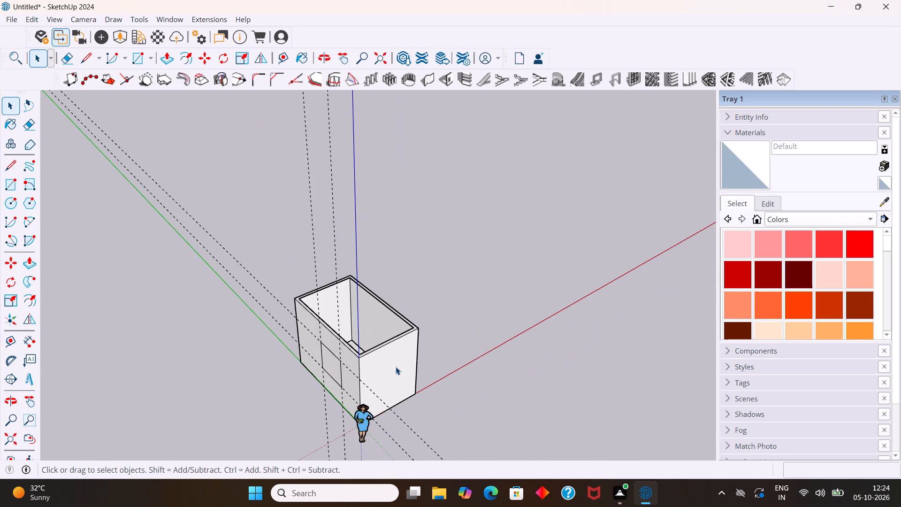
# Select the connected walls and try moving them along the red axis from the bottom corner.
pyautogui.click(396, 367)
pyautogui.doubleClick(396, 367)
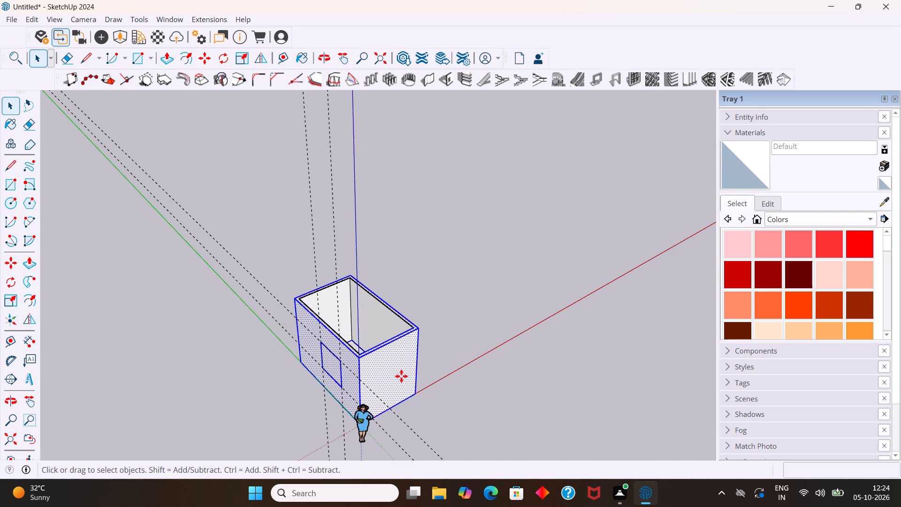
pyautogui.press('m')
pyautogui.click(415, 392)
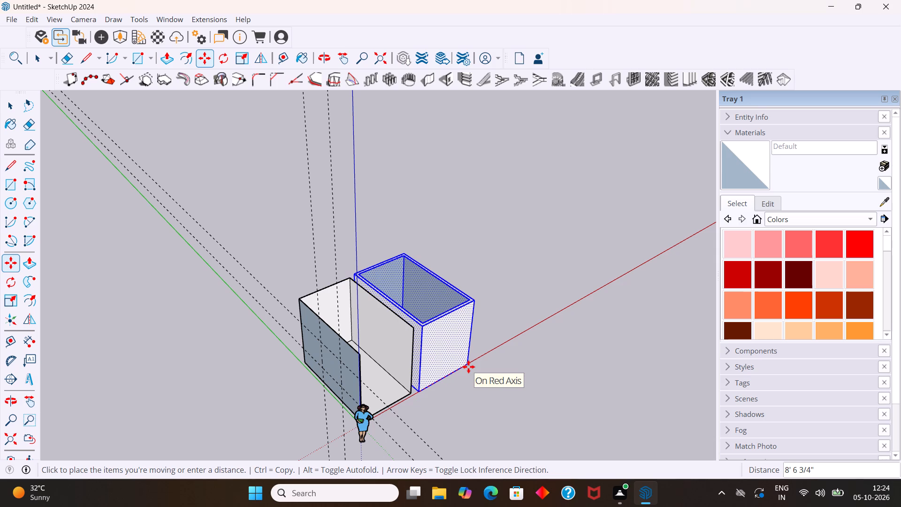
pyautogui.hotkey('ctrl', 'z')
# Select the room shell's inner faces together with the outer walls and move everything about 11' 3" along the red axis.
pyautogui.scroll(-13, 468, 366)
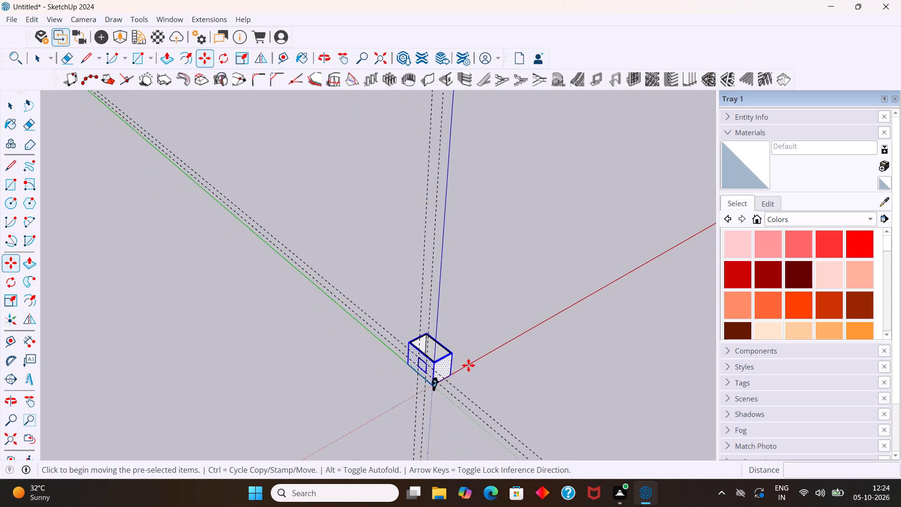
pyautogui.scroll(-11, 468, 365)
pyautogui.scroll(17, 468, 363)
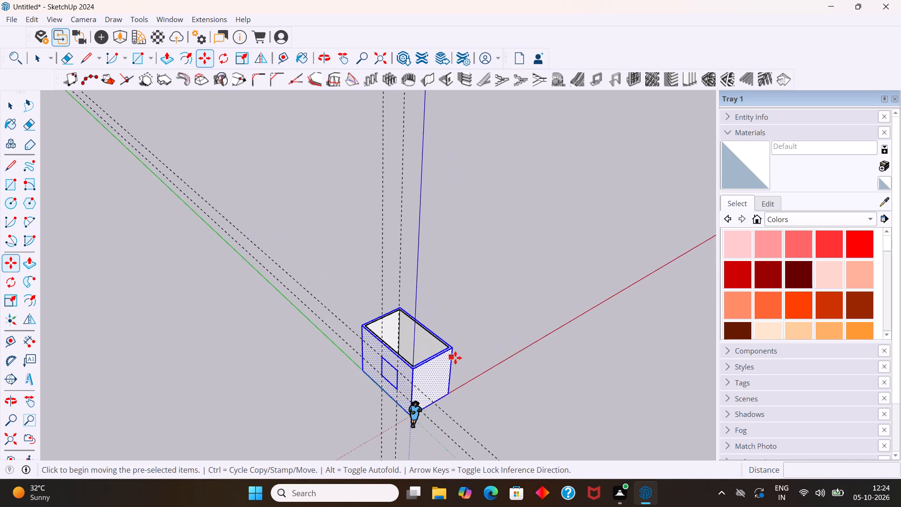
pyautogui.scroll(7, 455, 358)
pyautogui.moveTo(443, 365); pyautogui.dragTo(317, 372, button='middle')
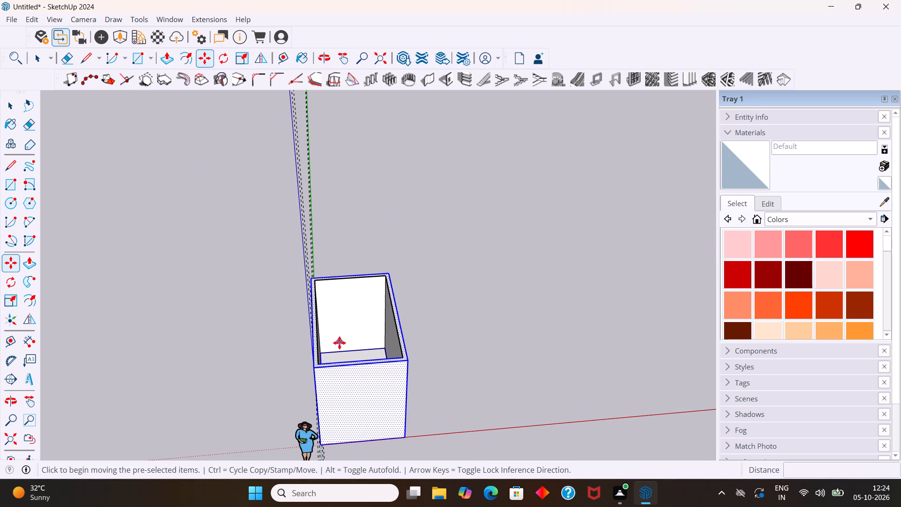
pyautogui.keyDown('ctrl'); pyautogui.click(342, 338); pyautogui.keyUp('ctrl')
pyautogui.press('space')
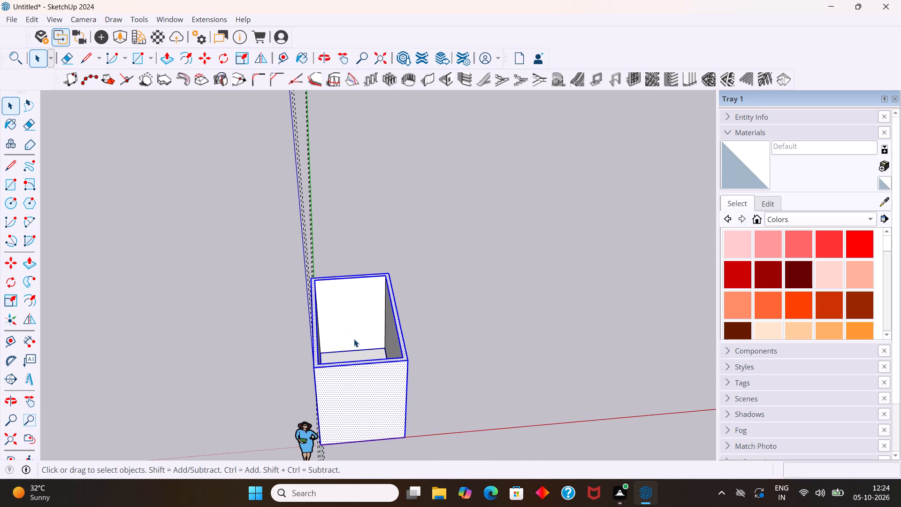
pyautogui.keyDown('ctrl'); pyautogui.click(357, 332); pyautogui.keyUp('ctrl')
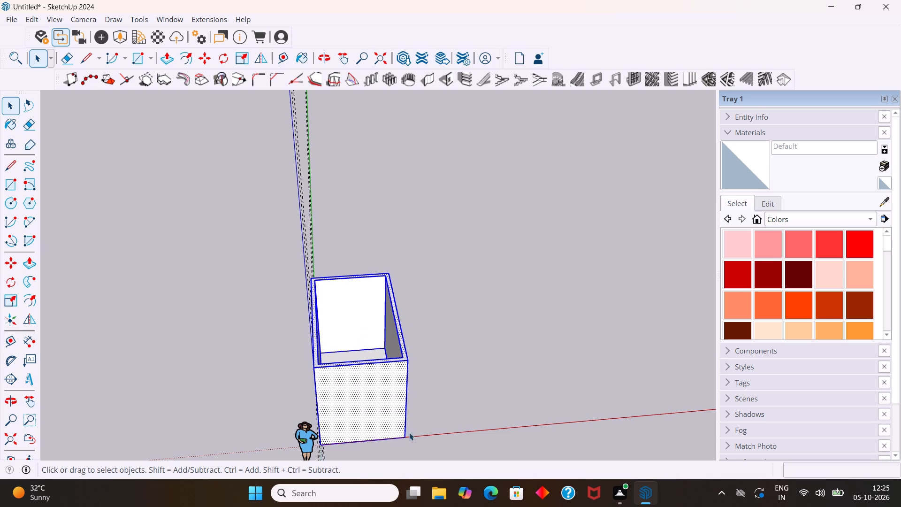
pyautogui.press('m')
pyautogui.click(401, 439)
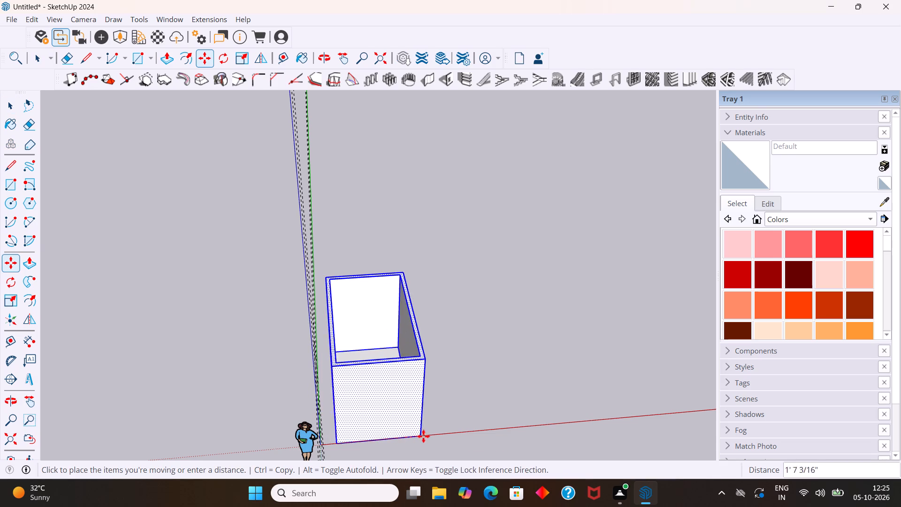
pyautogui.click(520, 430)
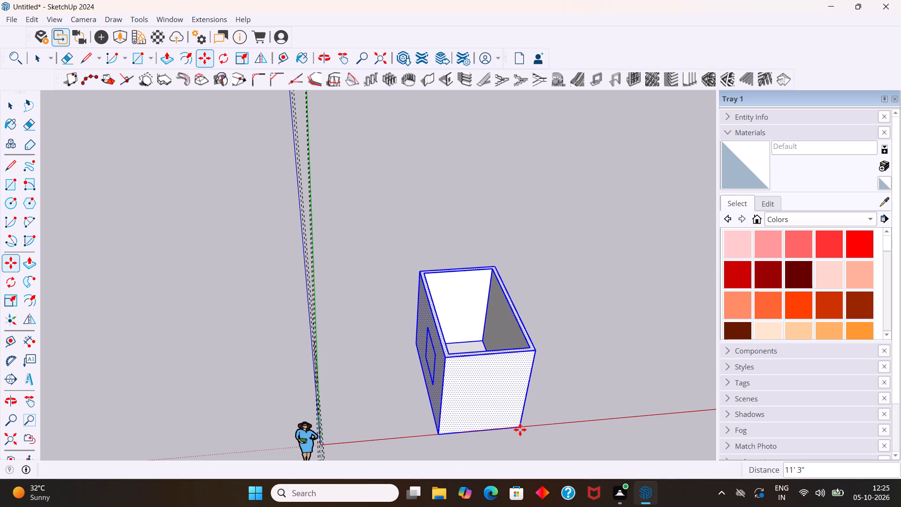
pyautogui.press('space')
# Delete all the construction guides from the model.
pyautogui.moveTo(479, 423); pyautogui.dragTo(659, 416, button='middle')
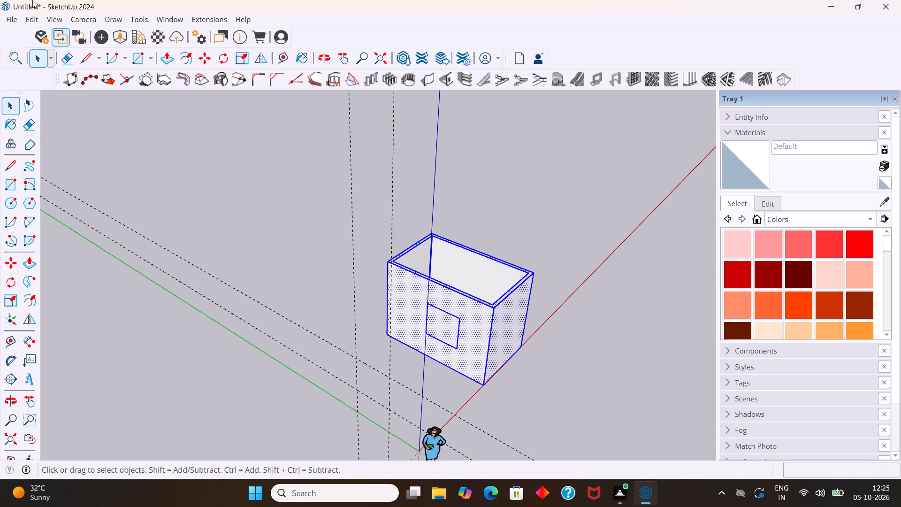
pyautogui.click(25, 19)
pyautogui.click(81, 137)
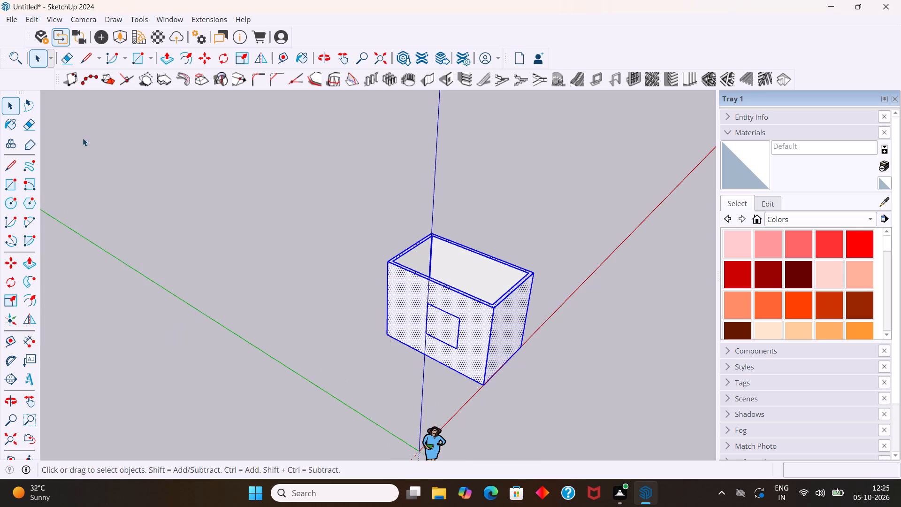
pyautogui.moveTo(192, 177); pyautogui.dragTo(415, 169, button='middle')
pyautogui.scroll(1, 415, 169)
pyautogui.click(498, 178)
# Push the window face on the outer long wall 4 1/2" inward, using the wall's top inner edge as depth reference.
pyautogui.scroll(4, 504, 211)
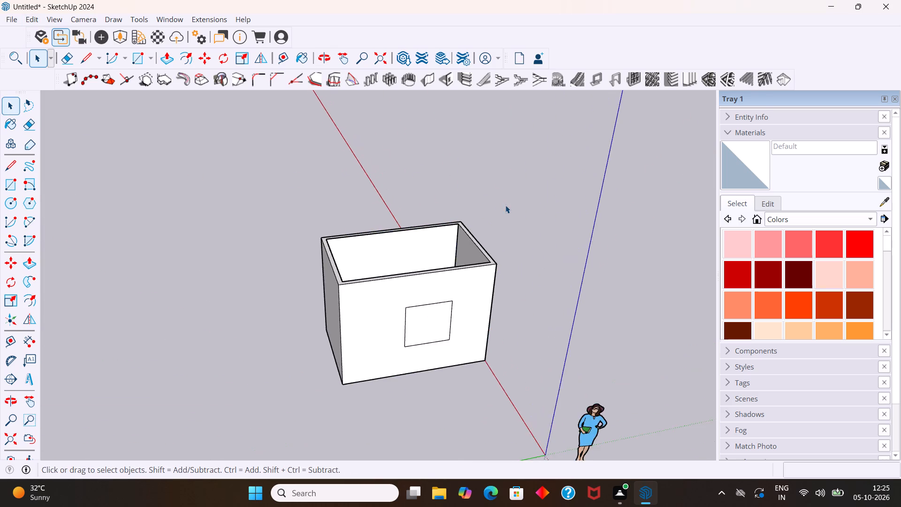
pyautogui.scroll(3, 505, 205)
pyautogui.moveTo(506, 224); pyautogui.dragTo(445, 206, button='middle')
pyautogui.scroll(4, 421, 261)
pyautogui.scroll(-5, 406, 288)
pyautogui.click(384, 359)
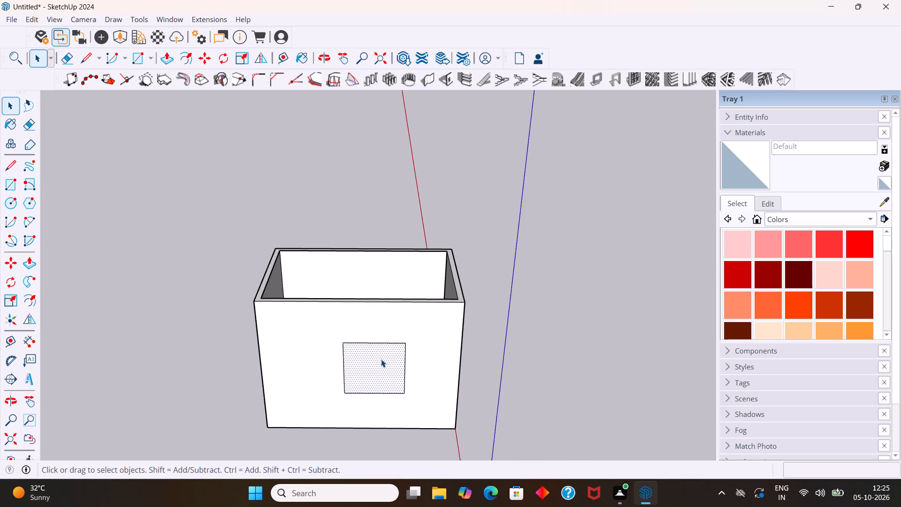
pyautogui.press('p')
pyautogui.scroll(5, 382, 354)
pyautogui.moveTo(388, 343); pyautogui.dragTo(390, 383, button='middle')
pyautogui.moveTo(393, 375); pyautogui.dragTo(380, 284)
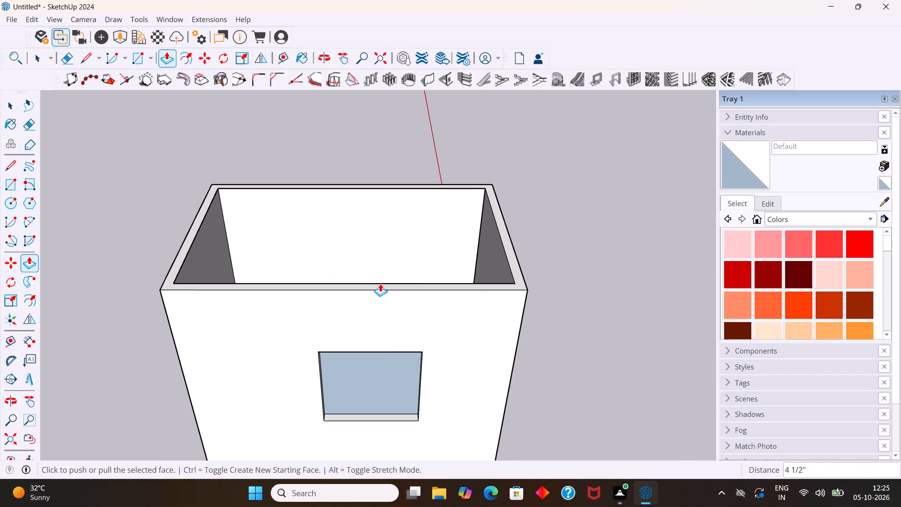
pyautogui.press('space')
# Inspect the window recess in the long wall from below, from the front and at an angle.
pyautogui.moveTo(409, 342); pyautogui.dragTo(405, 119, button='middle')
pyautogui.middleClick(406, 118)
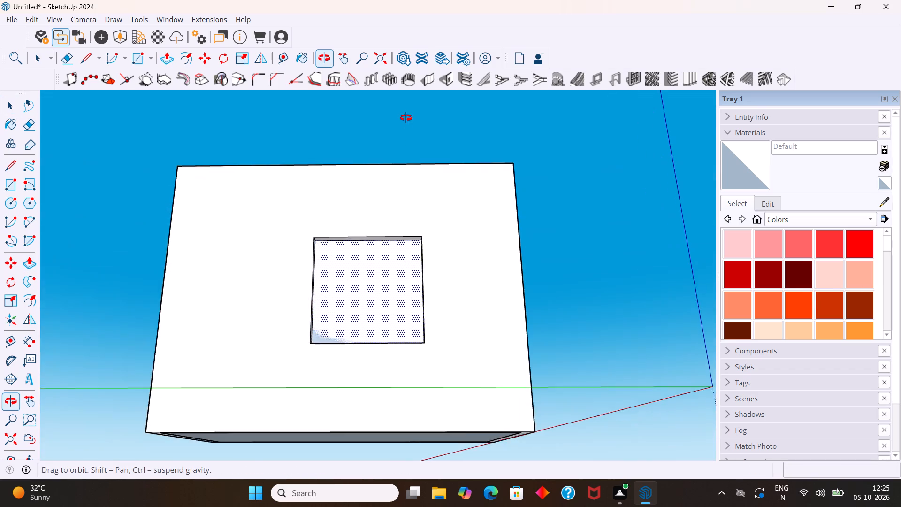
pyautogui.scroll(5, 389, 224)
pyautogui.moveTo(389, 228); pyautogui.dragTo(454, 305, button='middle')
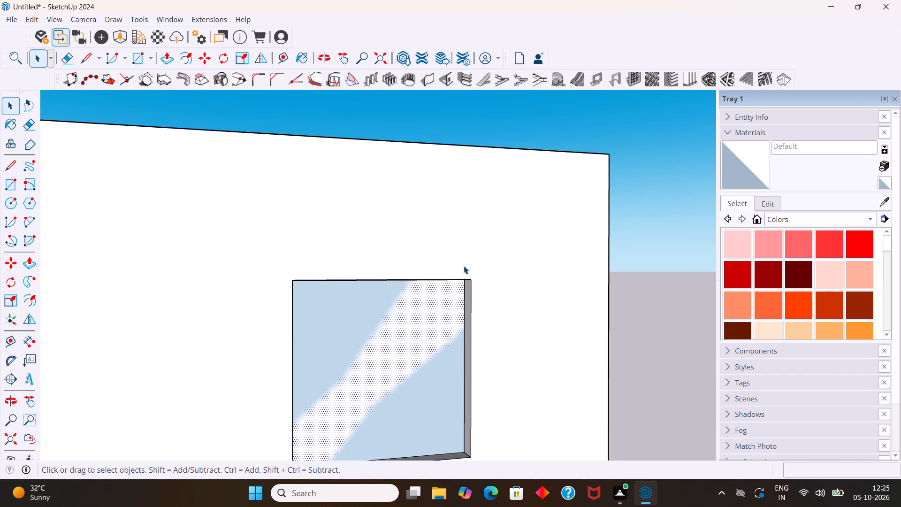
pyautogui.scroll(-3, 449, 232)
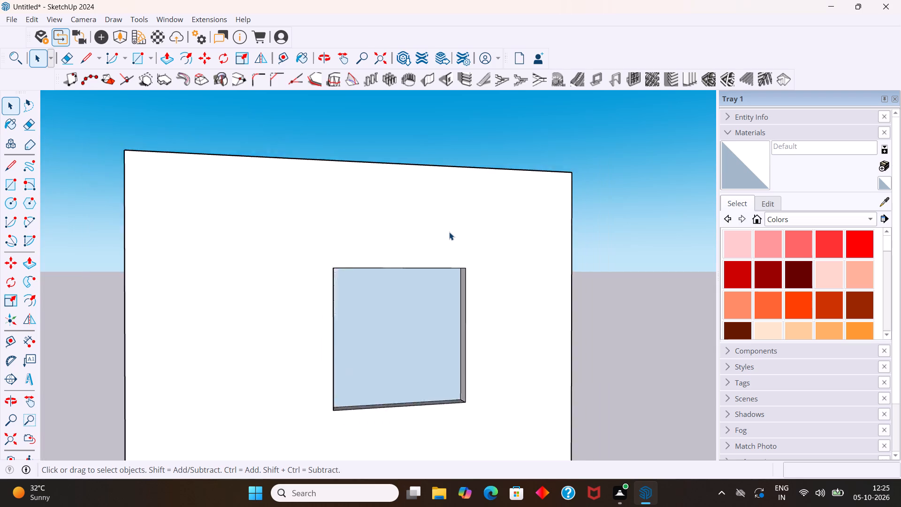
pyautogui.scroll(-2, 449, 232)
pyautogui.moveTo(434, 294); pyautogui.dragTo(609, 373, button='middle')
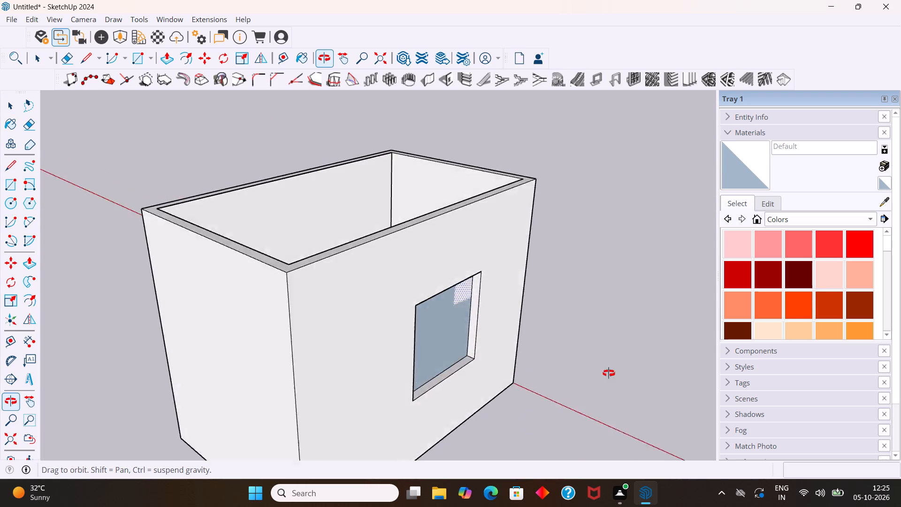
pyautogui.moveTo(609, 373); pyautogui.dragTo(393, 360, button='middle')
pyautogui.scroll(-4, 396, 344)
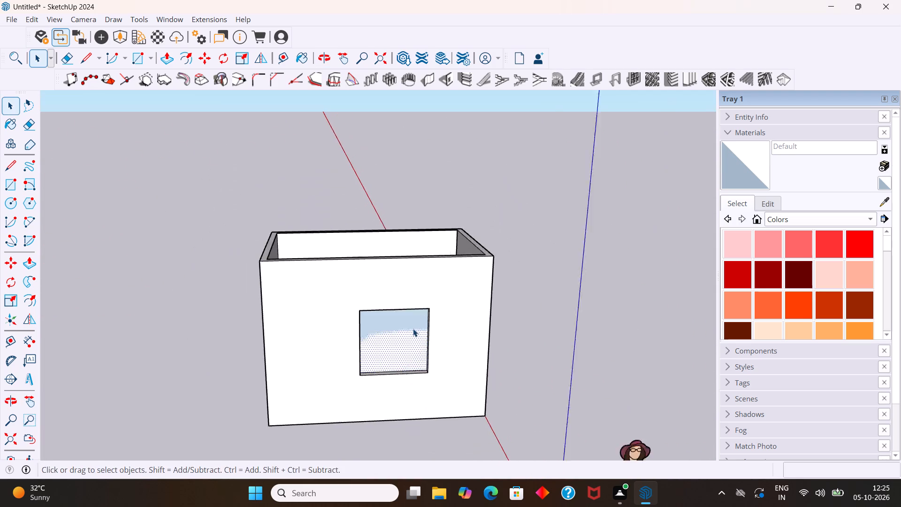
pyautogui.scroll(-3, 413, 329)
pyautogui.moveTo(434, 377); pyautogui.dragTo(433, 423, button='middle')
pyautogui.scroll(4, 441, 433)
pyautogui.moveTo(432, 421); pyautogui.dragTo(426, 408, button='middle')
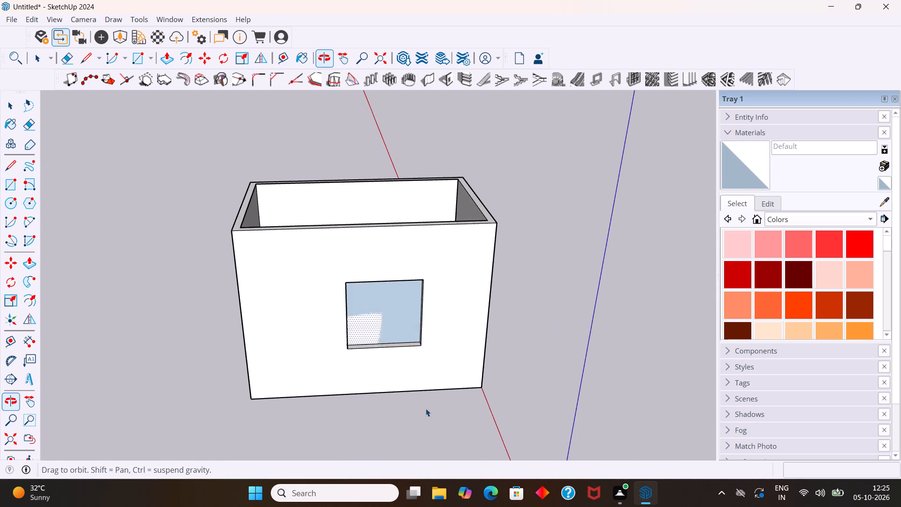
pyautogui.moveTo(426, 408); pyautogui.dragTo(428, 415, button='middle')
pyautogui.moveTo(410, 377); pyautogui.dragTo(553, 422, button='middle')
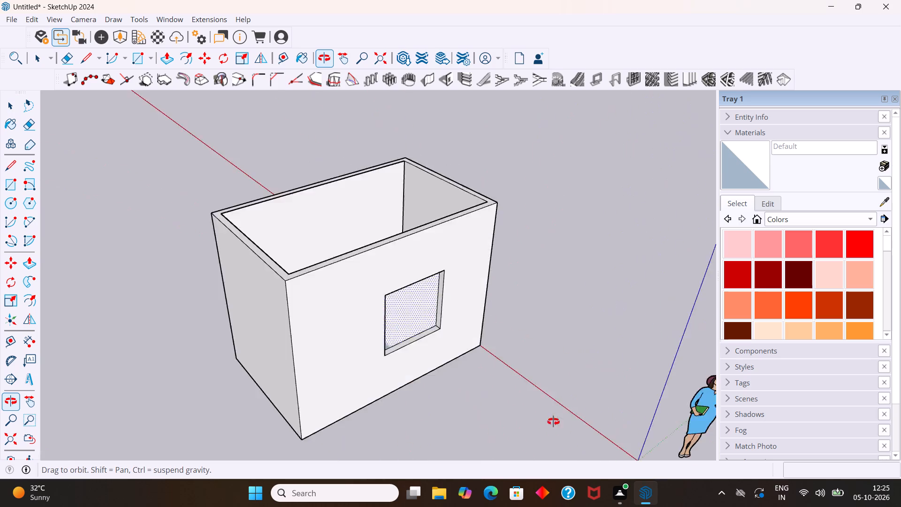
pyautogui.moveTo(553, 422); pyautogui.dragTo(540, 430, button='middle')
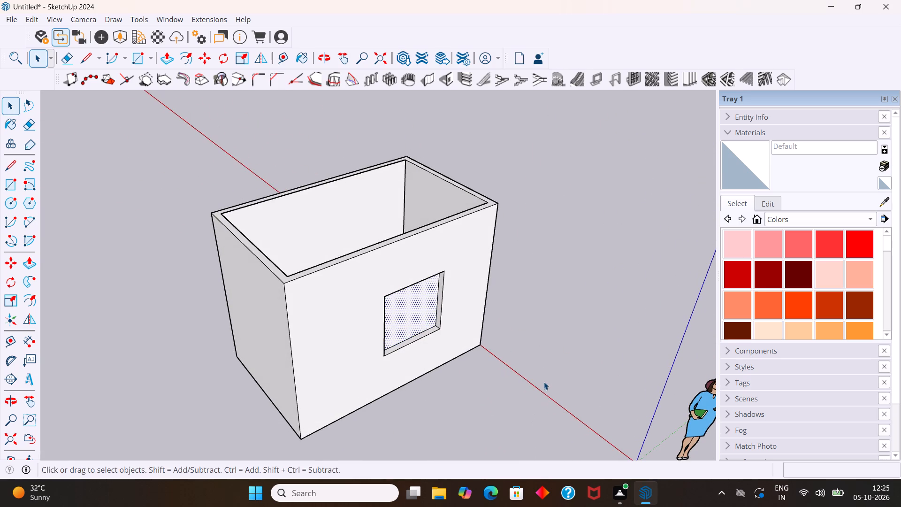
# Inspect the back face of the window recess up close and select it.
pyautogui.scroll(11, 403, 323)
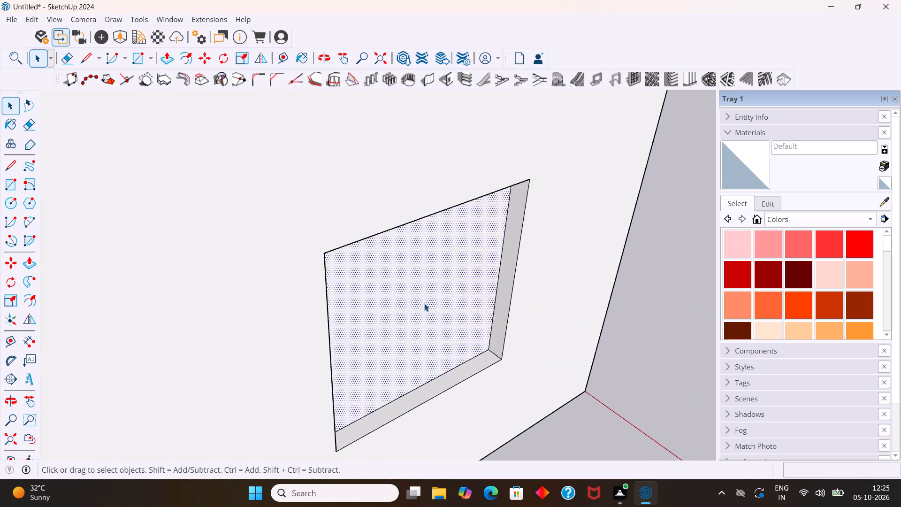
pyautogui.scroll(2, 424, 304)
pyautogui.moveTo(494, 333); pyautogui.dragTo(569, 344, button='middle')
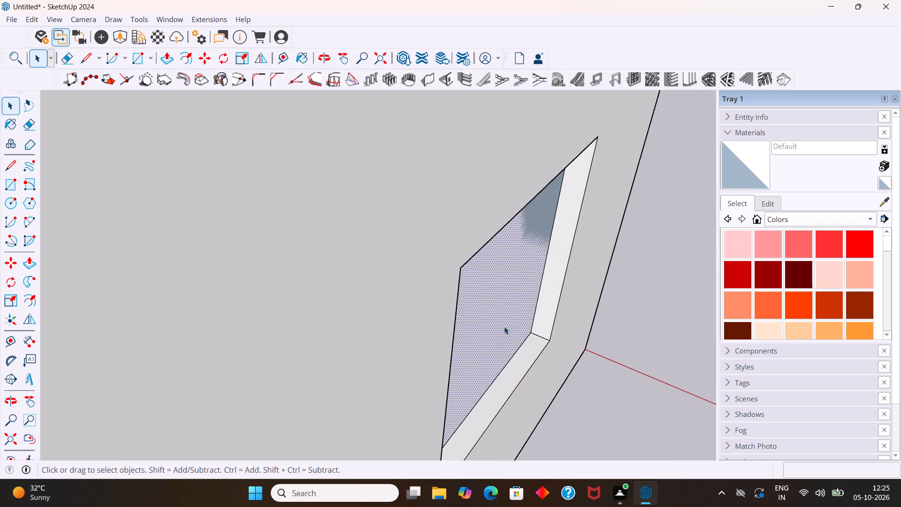
pyautogui.moveTo(505, 326); pyautogui.dragTo(405, 286, button='middle')
pyautogui.scroll(1, 511, 318)
pyautogui.click(406, 279)
pyautogui.click(406, 279)
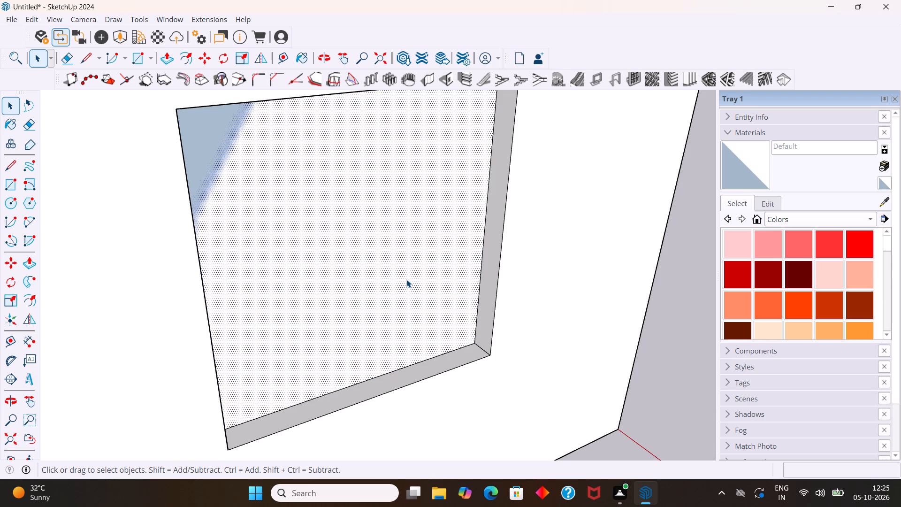
pyautogui.click(408, 280)
# Examine the whole room and its window recess from both ends of the long wall.
pyautogui.scroll(-15, 412, 277)
pyautogui.scroll(-6, 420, 281)
pyautogui.scroll(-5, 455, 265)
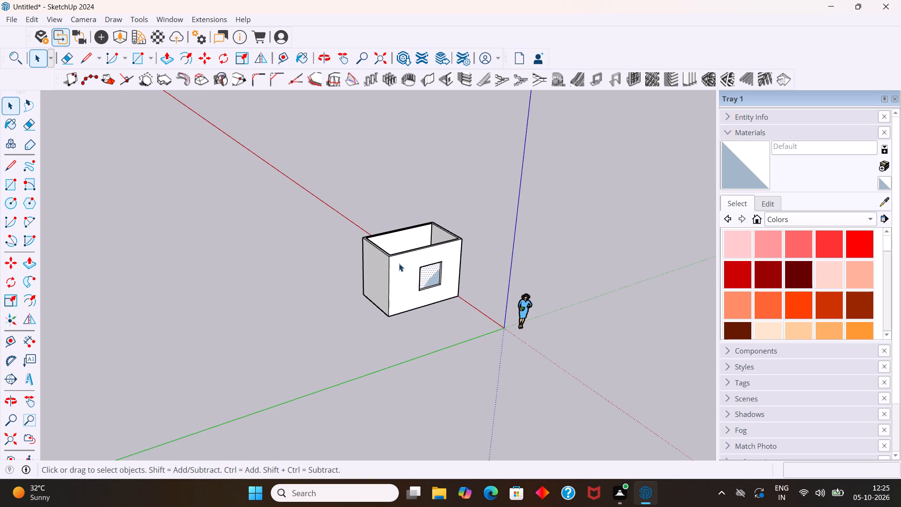
pyautogui.moveTo(475, 284); pyautogui.dragTo(359, 264, button='middle')
pyautogui.scroll(-1, 467, 276)
pyautogui.scroll(4, 450, 285)
pyautogui.moveTo(490, 292); pyautogui.dragTo(389, 284, button='middle')
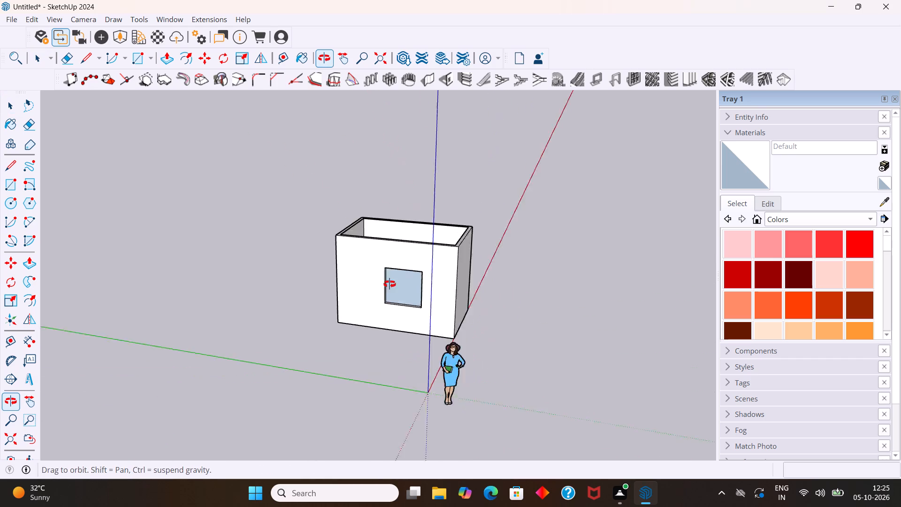
pyautogui.moveTo(389, 284); pyautogui.dragTo(511, 282, button='middle')
pyautogui.scroll(3, 511, 282)
pyautogui.middleClick(511, 282)
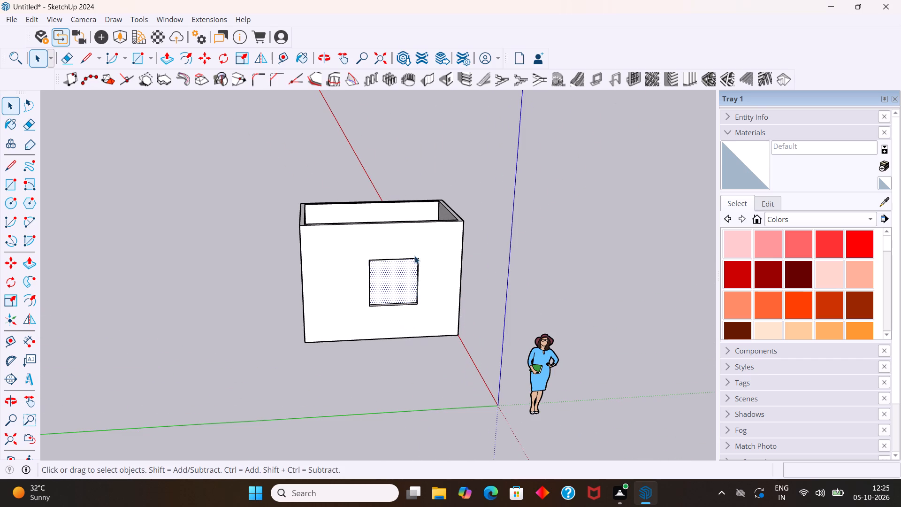
# Undo the inward push of the window face on the long wall.
pyautogui.scroll(8, 403, 239)
pyautogui.click(371, 336)
pyautogui.click(366, 329)
pyautogui.click(372, 329)
pyautogui.click(375, 330)
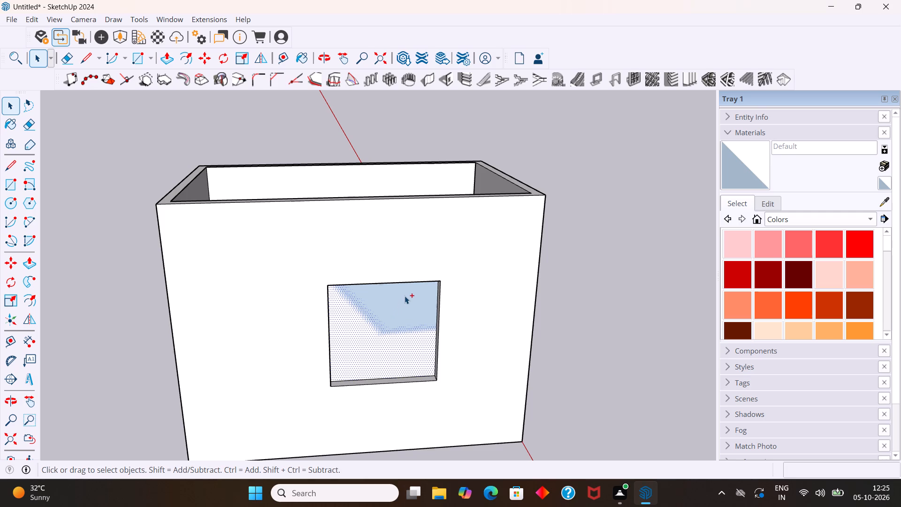
pyautogui.hotkey('ctrl', 'z')
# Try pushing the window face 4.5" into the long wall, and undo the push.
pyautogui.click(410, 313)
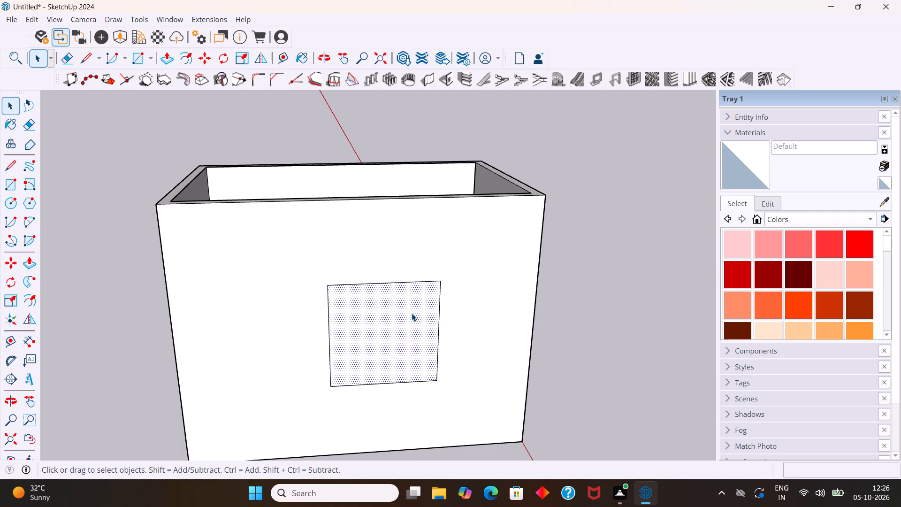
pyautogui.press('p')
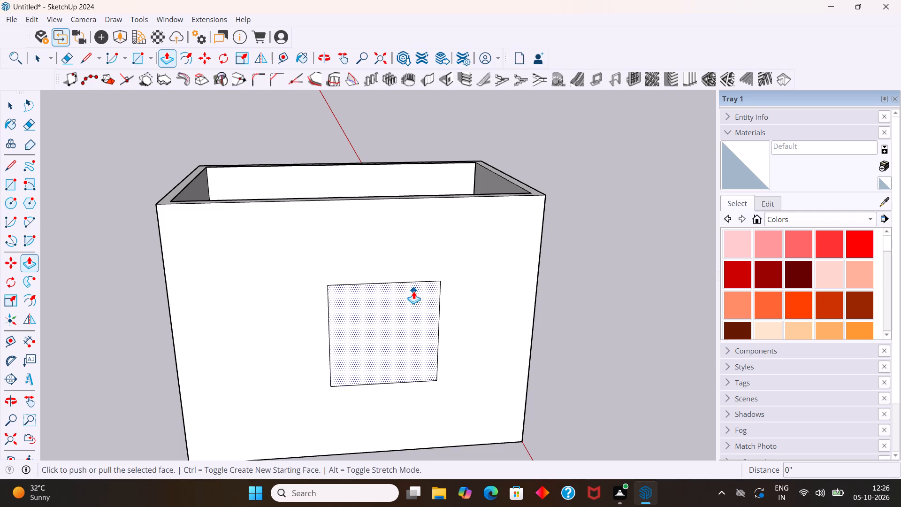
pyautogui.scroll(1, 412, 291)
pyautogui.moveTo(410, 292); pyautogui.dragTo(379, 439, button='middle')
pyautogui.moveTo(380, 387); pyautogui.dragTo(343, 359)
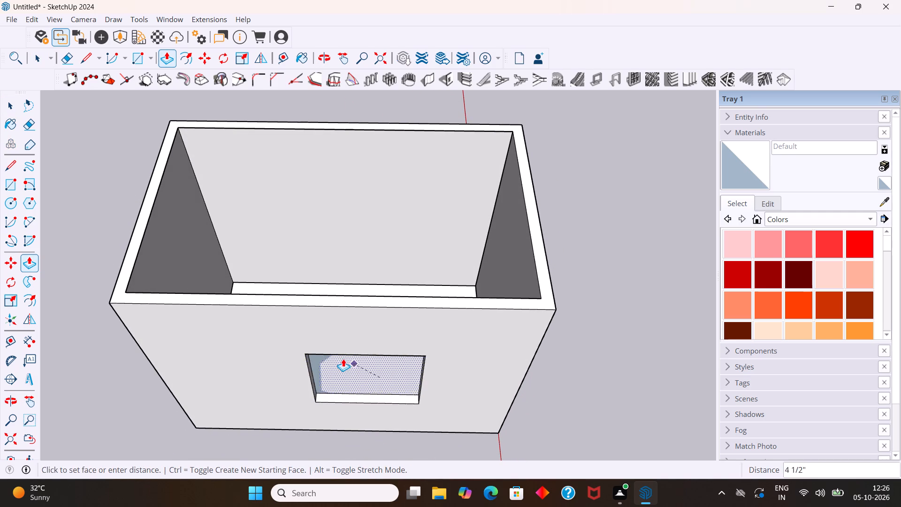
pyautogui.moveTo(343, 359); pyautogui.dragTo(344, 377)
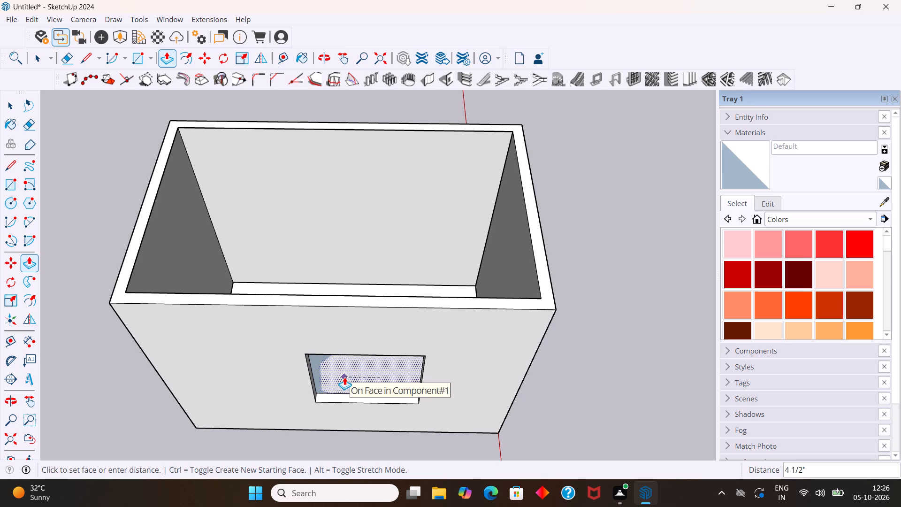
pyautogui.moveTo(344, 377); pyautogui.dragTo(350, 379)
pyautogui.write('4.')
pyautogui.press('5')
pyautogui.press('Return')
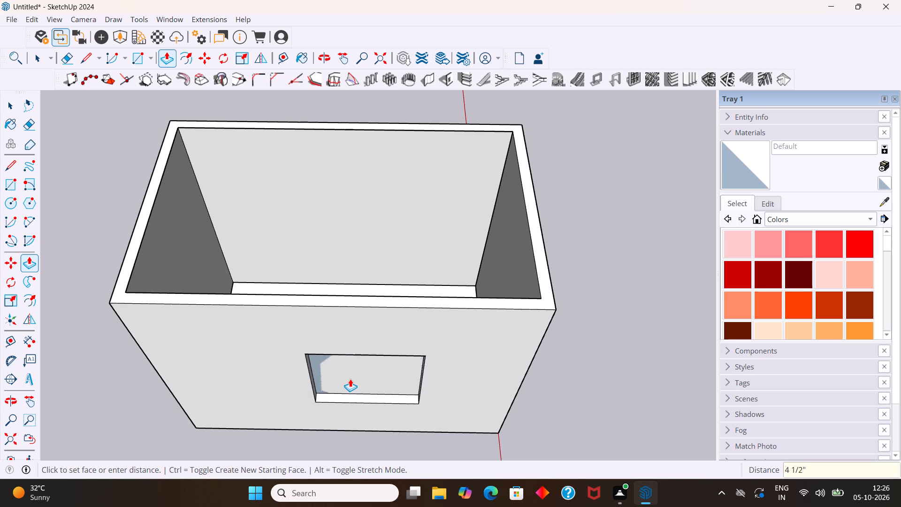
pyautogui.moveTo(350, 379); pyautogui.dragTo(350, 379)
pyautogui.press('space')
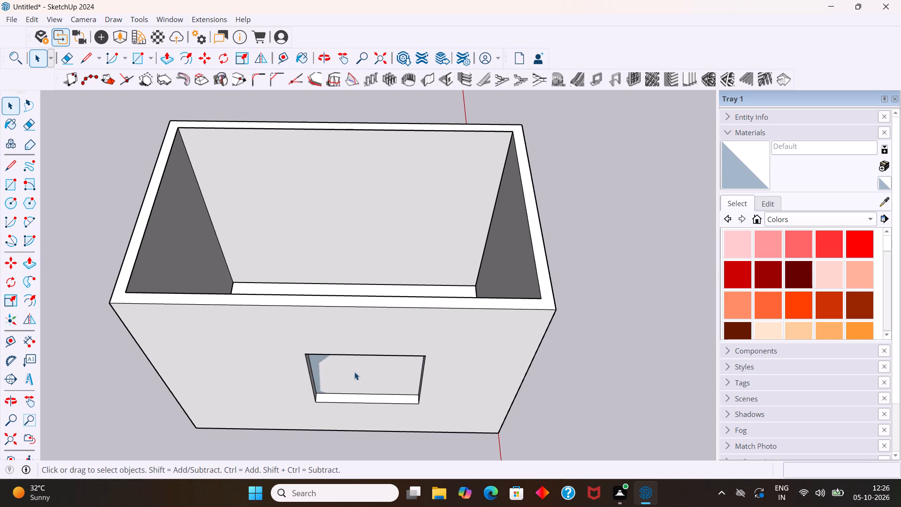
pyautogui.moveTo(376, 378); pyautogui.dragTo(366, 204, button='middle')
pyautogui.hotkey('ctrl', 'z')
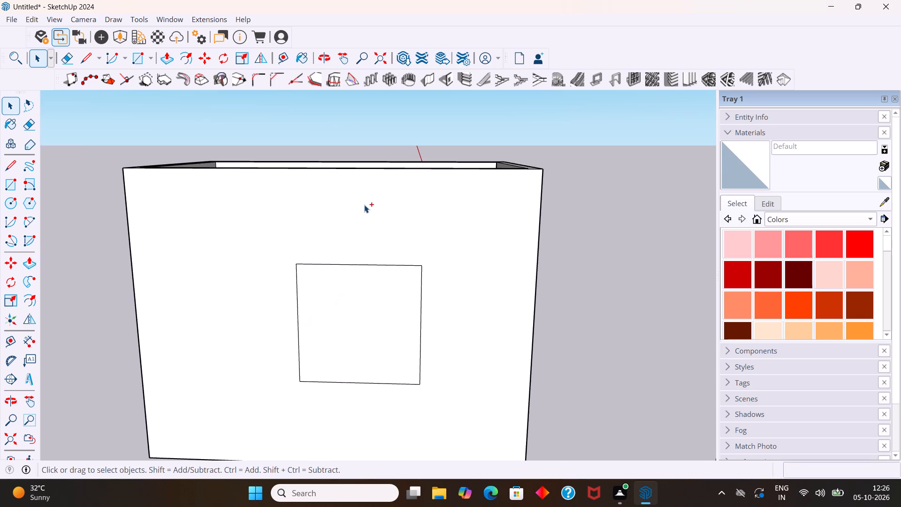
# Examine the room's outer walls and the window outline from both ends, at an angle and from the front.
pyautogui.moveTo(375, 260); pyautogui.dragTo(767, 346, button='middle')
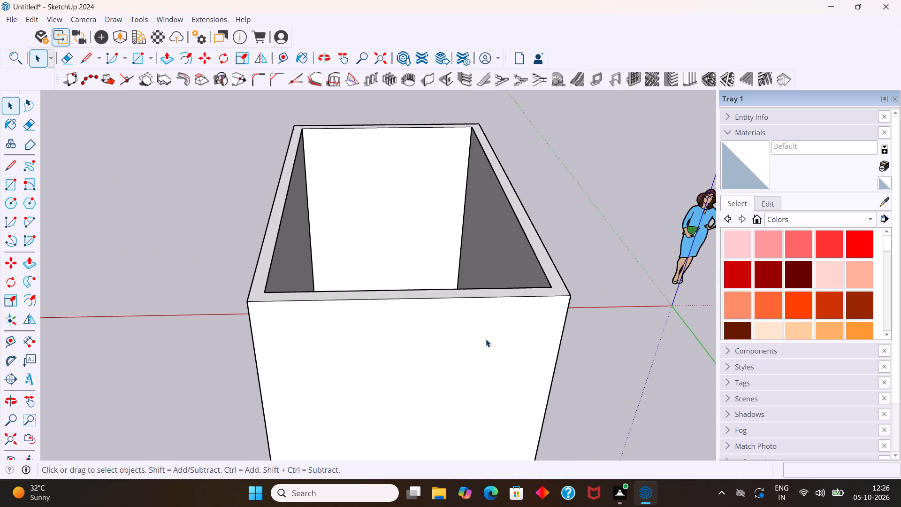
pyautogui.moveTo(431, 336); pyautogui.dragTo(659, 306, button='middle')
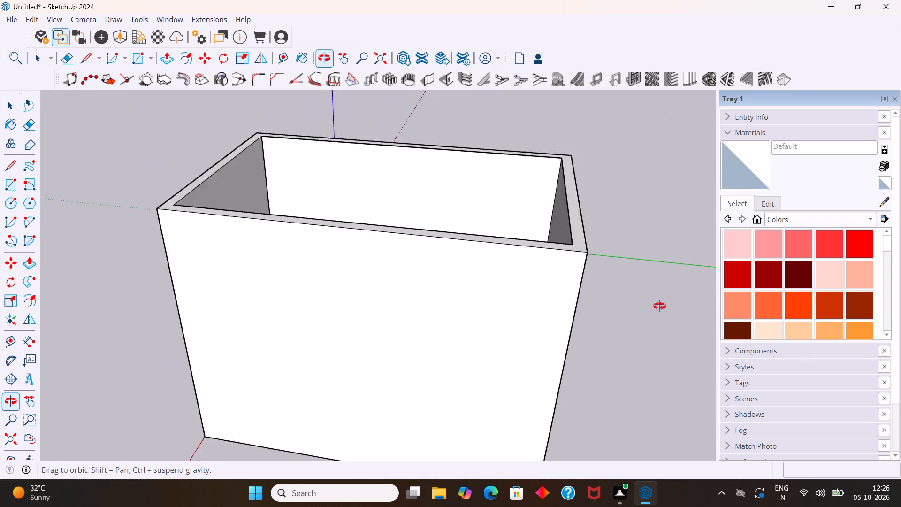
pyautogui.moveTo(659, 306); pyautogui.dragTo(359, 290, button='middle')
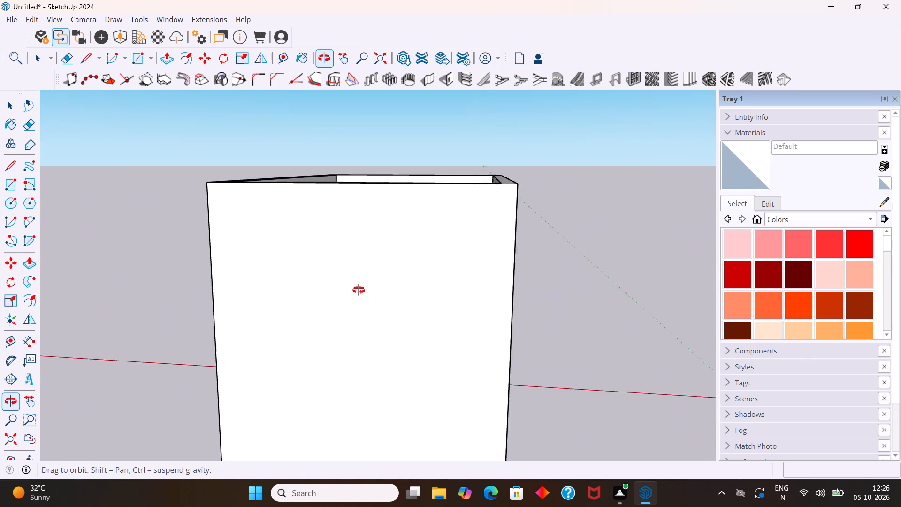
pyautogui.moveTo(359, 290); pyautogui.dragTo(357, 290, button='middle')
pyautogui.scroll(-11, 351, 288)
pyautogui.moveTo(435, 309); pyautogui.dragTo(254, 338, button='middle')
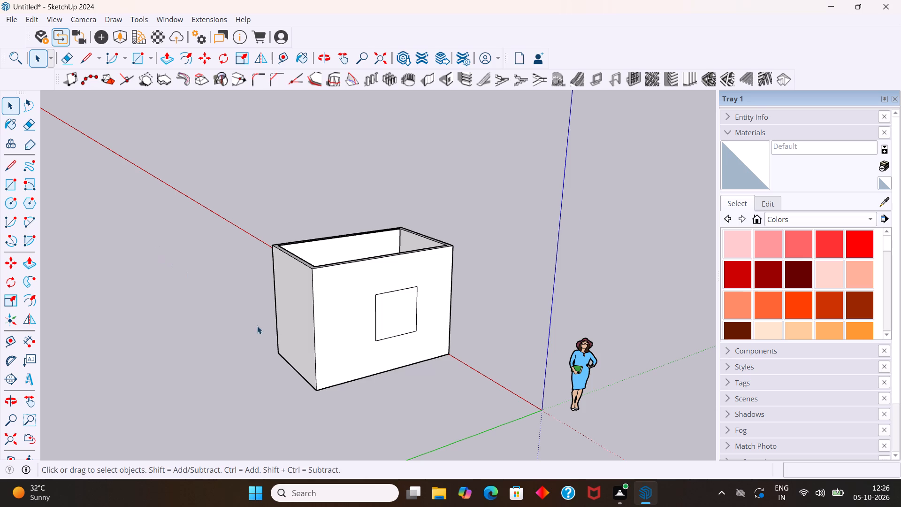
pyautogui.moveTo(460, 318); pyautogui.dragTo(275, 422, button='middle')
pyautogui.middleClick(275, 422)
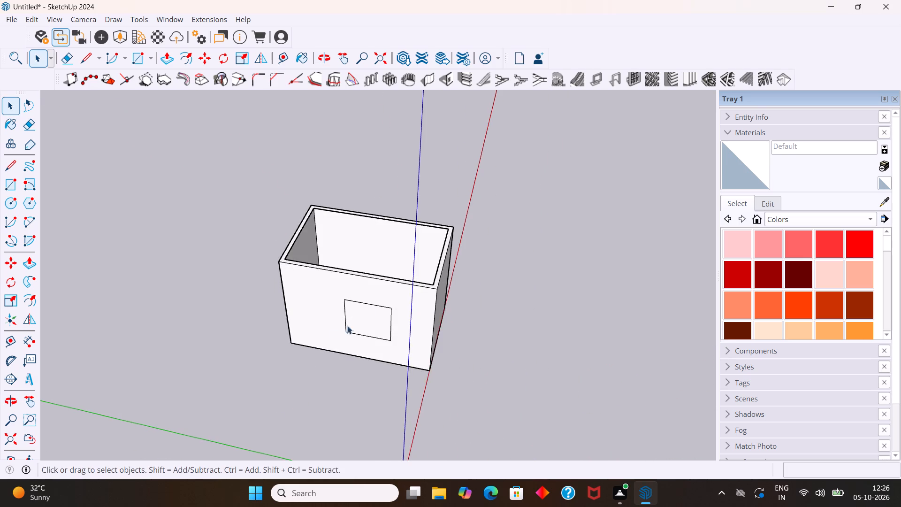
pyautogui.scroll(4, 371, 303)
pyautogui.moveTo(374, 304); pyautogui.dragTo(433, 214, button='middle')
pyautogui.scroll(1, 433, 214)
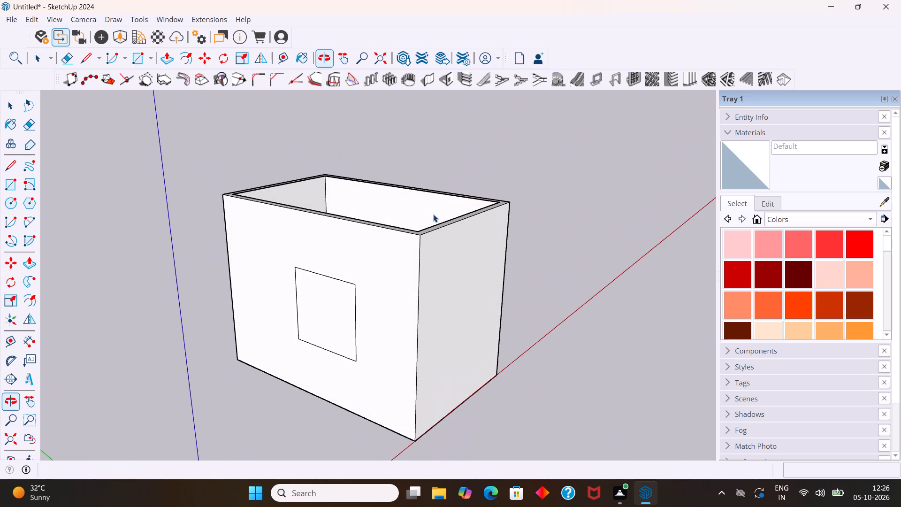
pyautogui.middleClick(433, 214)
pyautogui.press('space')
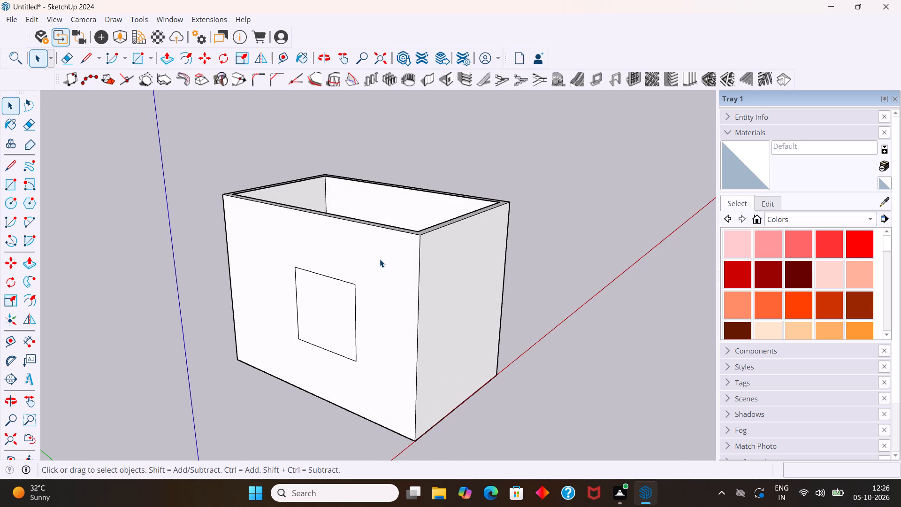
pyautogui.moveTo(378, 262); pyautogui.dragTo(545, 201, button='middle')
pyautogui.scroll(2, 552, 274)
pyautogui.middleClick(545, 200)
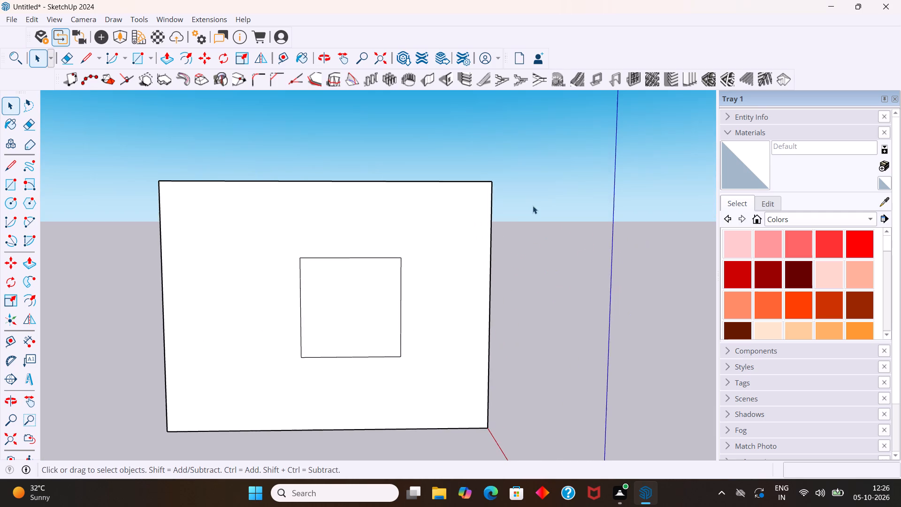
# Examine the window wall from below and the underside of the room's floor and walls.
pyautogui.scroll(-4, 474, 246)
pyautogui.scroll(5, 381, 386)
pyautogui.moveTo(378, 387); pyautogui.dragTo(398, 303, button='middle')
pyautogui.scroll(2, 385, 368)
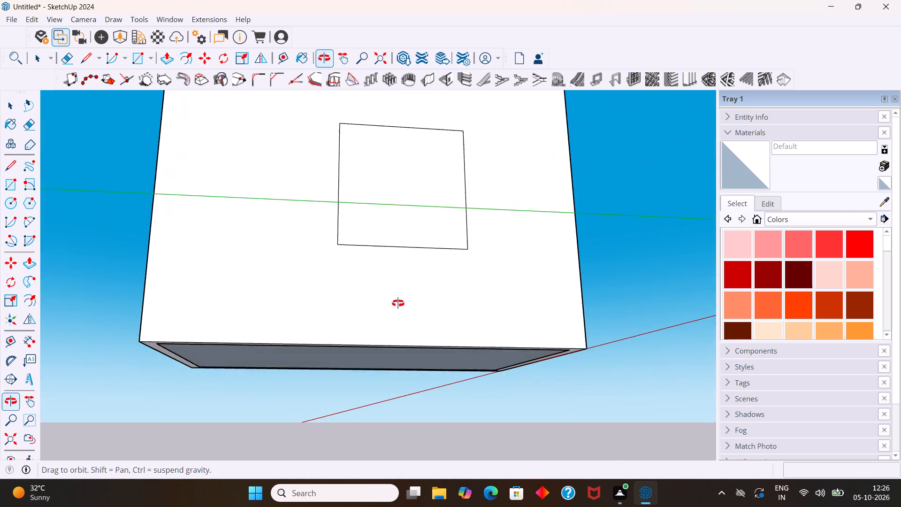
pyautogui.moveTo(398, 303); pyautogui.dragTo(397, 301, button='middle')
pyautogui.scroll(-3, 394, 301)
pyautogui.moveTo(332, 376); pyautogui.dragTo(556, 187, button='middle')
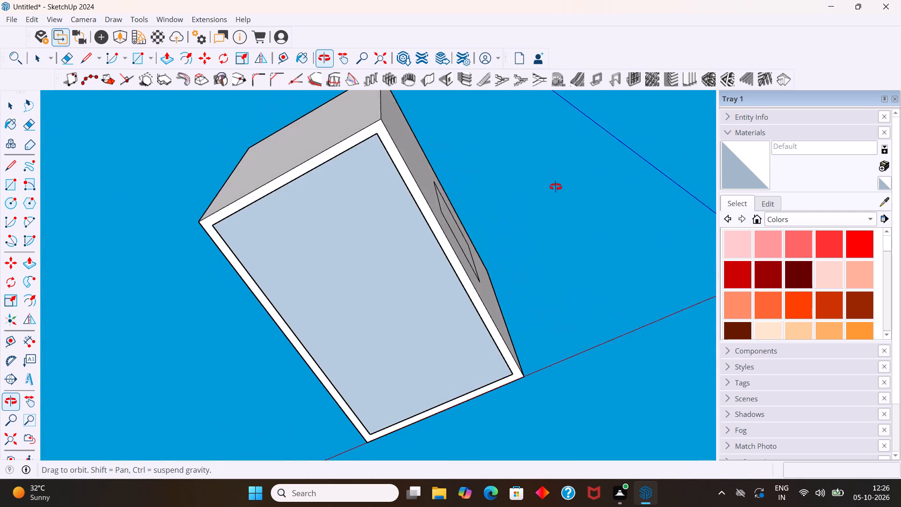
pyautogui.moveTo(556, 187); pyautogui.dragTo(327, 184, button='middle')
pyautogui.middleClick(327, 184)
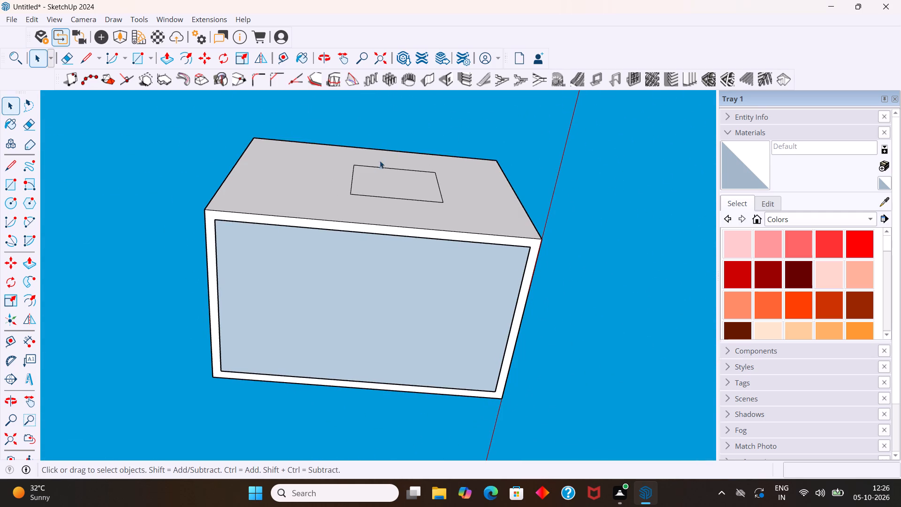
pyautogui.moveTo(383, 155); pyautogui.dragTo(320, 259, button='middle')
pyautogui.scroll(-7, 330, 248)
pyautogui.moveTo(332, 291); pyautogui.dragTo(313, 450, button='middle')
pyautogui.moveTo(343, 347); pyautogui.dragTo(380, 380, button='middle')
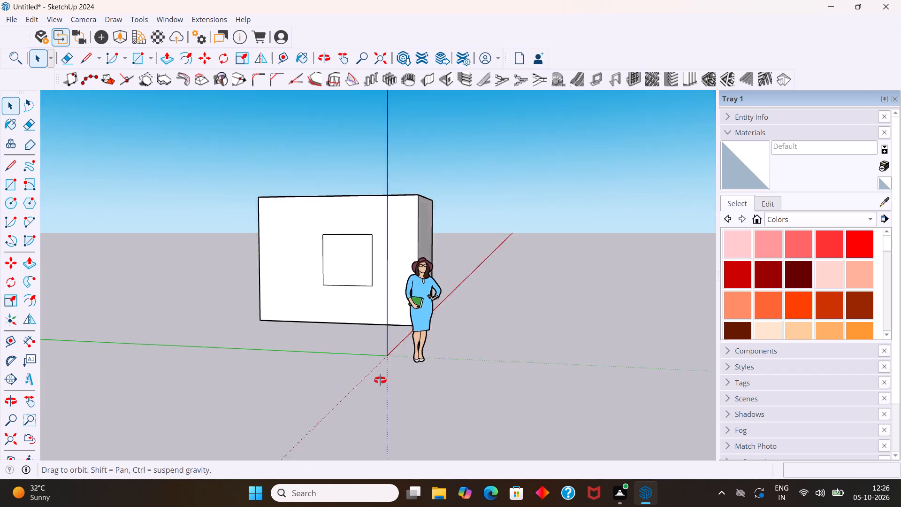
pyautogui.moveTo(380, 380); pyautogui.dragTo(512, 488, button='middle')
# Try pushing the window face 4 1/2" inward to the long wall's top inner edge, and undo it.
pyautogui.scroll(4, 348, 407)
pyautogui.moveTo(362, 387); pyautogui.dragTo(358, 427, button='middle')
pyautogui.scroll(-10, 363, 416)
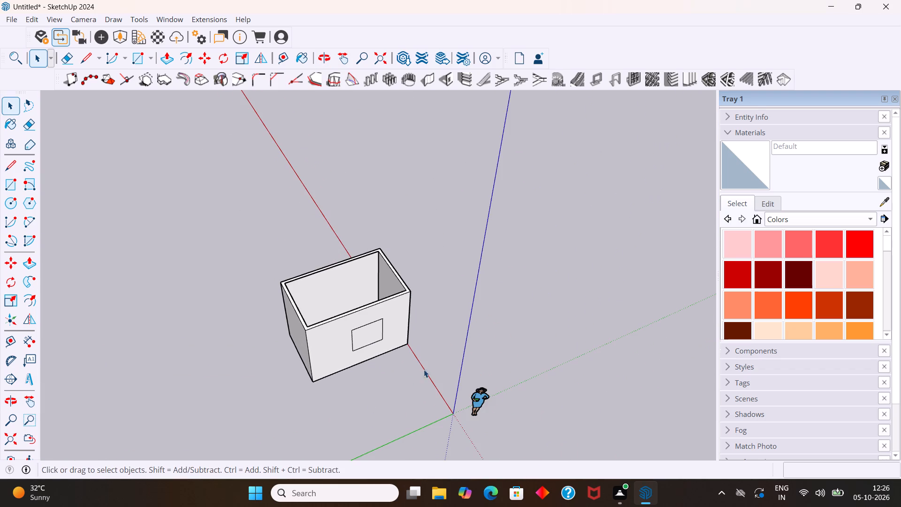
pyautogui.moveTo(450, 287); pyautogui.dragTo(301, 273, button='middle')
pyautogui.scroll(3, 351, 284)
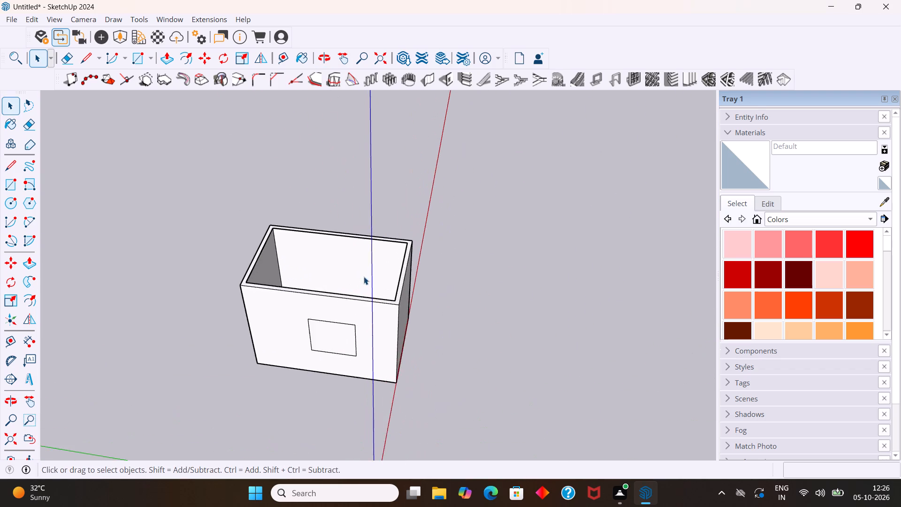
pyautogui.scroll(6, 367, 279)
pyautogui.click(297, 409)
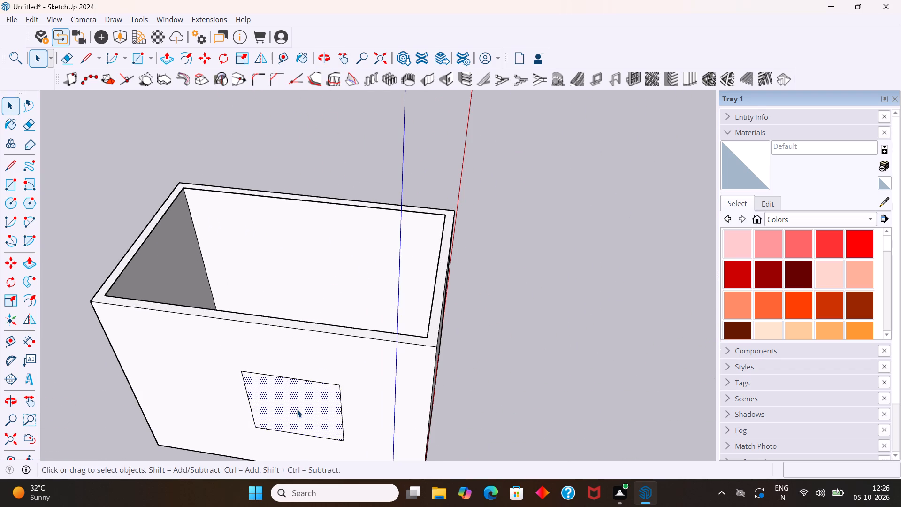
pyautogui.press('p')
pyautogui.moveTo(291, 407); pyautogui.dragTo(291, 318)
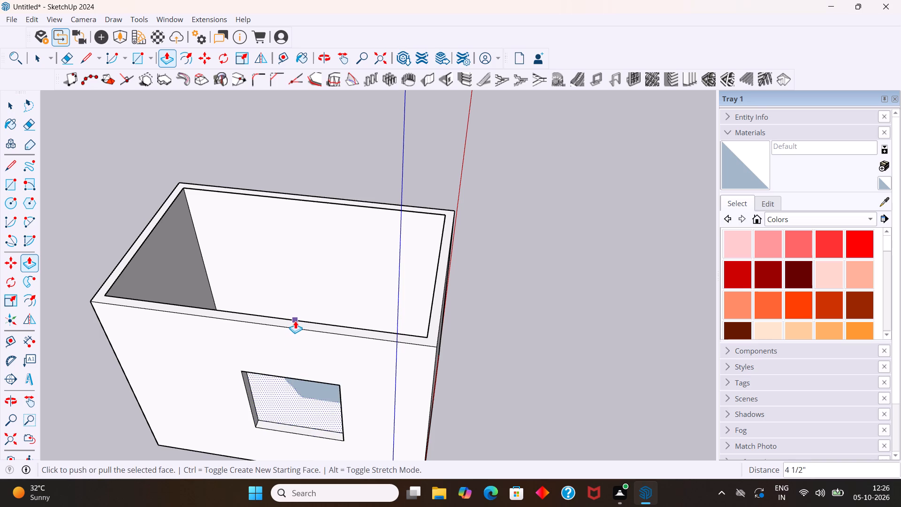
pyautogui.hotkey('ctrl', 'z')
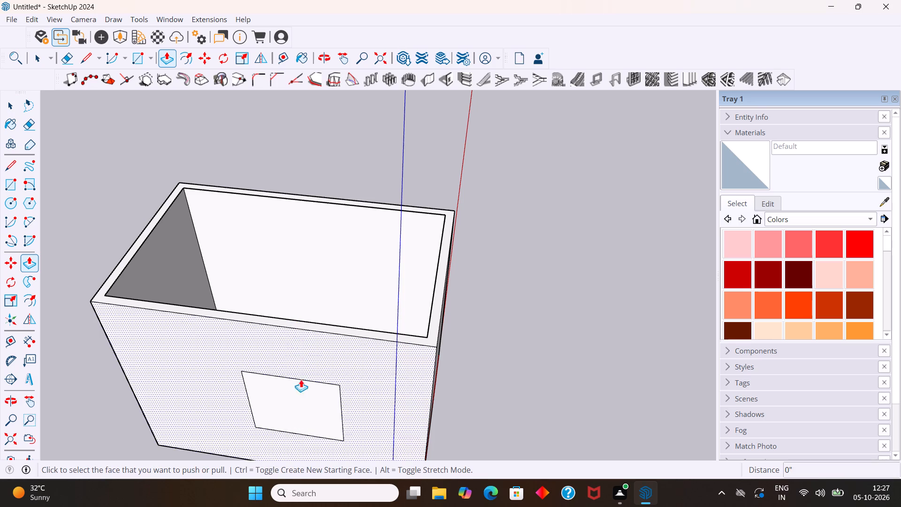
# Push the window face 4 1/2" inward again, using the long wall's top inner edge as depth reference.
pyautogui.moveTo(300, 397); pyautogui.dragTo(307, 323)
# Examine the window opening in the long wall from the outside front, from inside the room and at an angle.
pyautogui.moveTo(313, 350); pyautogui.dragTo(313, 350, button='middle')
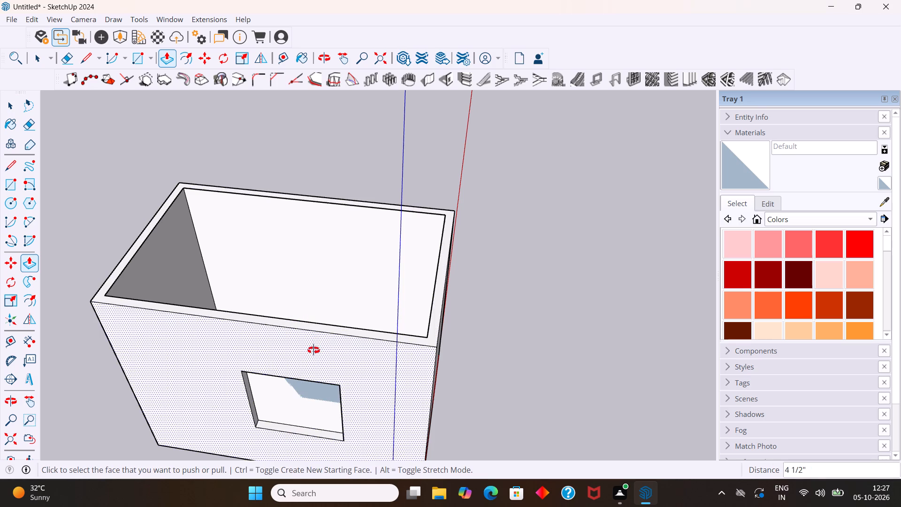
pyautogui.moveTo(313, 350); pyautogui.dragTo(319, 264, button='middle')
pyautogui.moveTo(323, 329); pyautogui.dragTo(333, 207, button='middle')
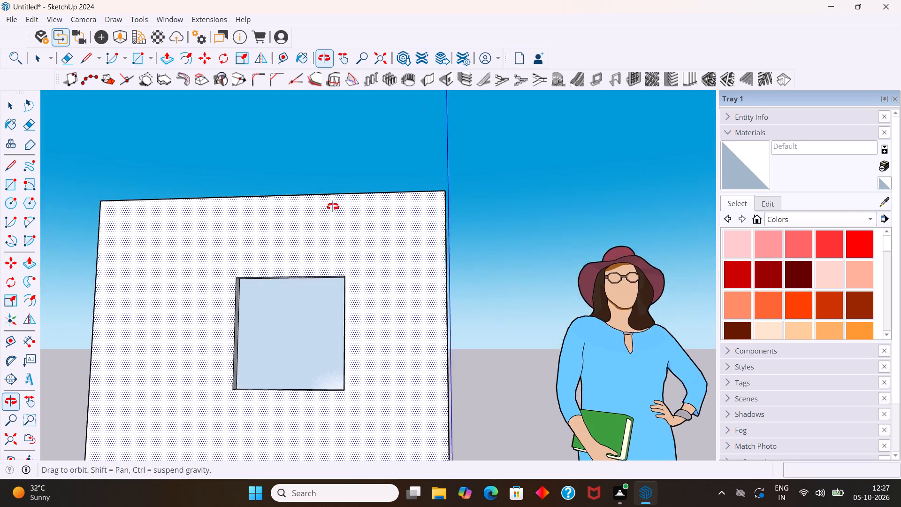
pyautogui.moveTo(333, 207); pyautogui.dragTo(429, 360, button='middle')
pyautogui.press('space')
pyautogui.moveTo(397, 327); pyautogui.dragTo(725, 341, button='middle')
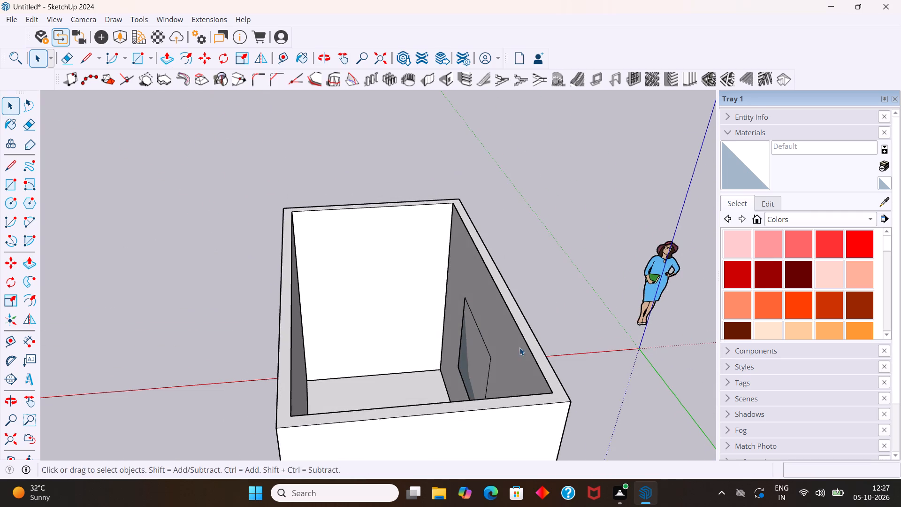
pyautogui.moveTo(433, 355); pyautogui.dragTo(333, 399, button='middle')
pyautogui.scroll(-1, 433, 355)
pyautogui.scroll(-2, 322, 415)
pyautogui.keyDown('ctrl'); pyautogui.middleClick(465, 391); pyautogui.keyUp('ctrl')
pyautogui.keyDown('ctrl'); pyautogui.moveTo(465, 391); pyautogui.dragTo(384, 395, button='middle'); pyautogui.keyUp('ctrl')
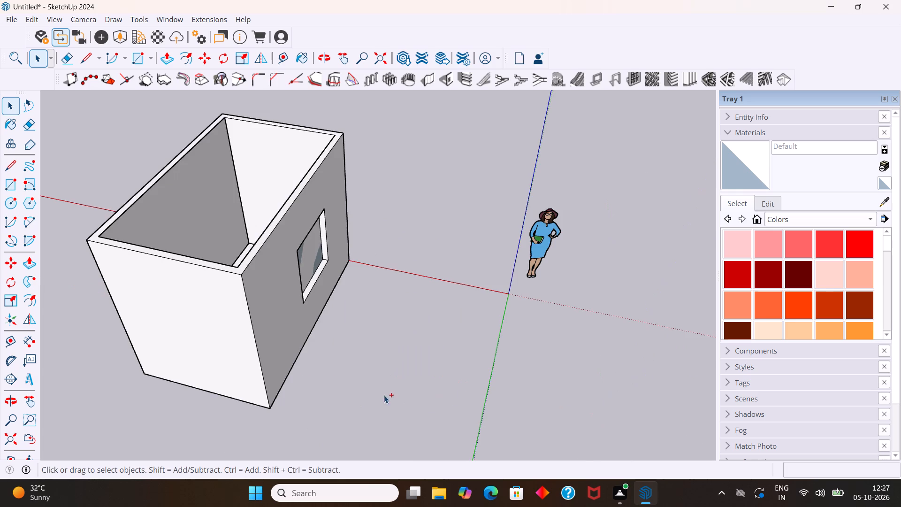
pyautogui.keyDown('ctrl'); pyautogui.moveTo(384, 395); pyautogui.dragTo(250, 348, button='middle'); pyautogui.keyUp('ctrl')
pyautogui.keyDown('ctrl'); pyautogui.moveTo(334, 349); pyautogui.dragTo(247, 344, button='middle'); pyautogui.keyUp('ctrl')
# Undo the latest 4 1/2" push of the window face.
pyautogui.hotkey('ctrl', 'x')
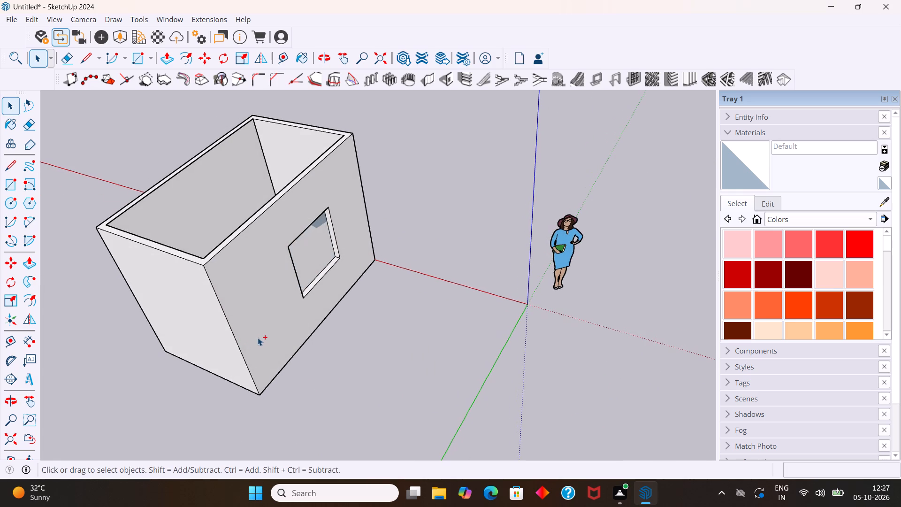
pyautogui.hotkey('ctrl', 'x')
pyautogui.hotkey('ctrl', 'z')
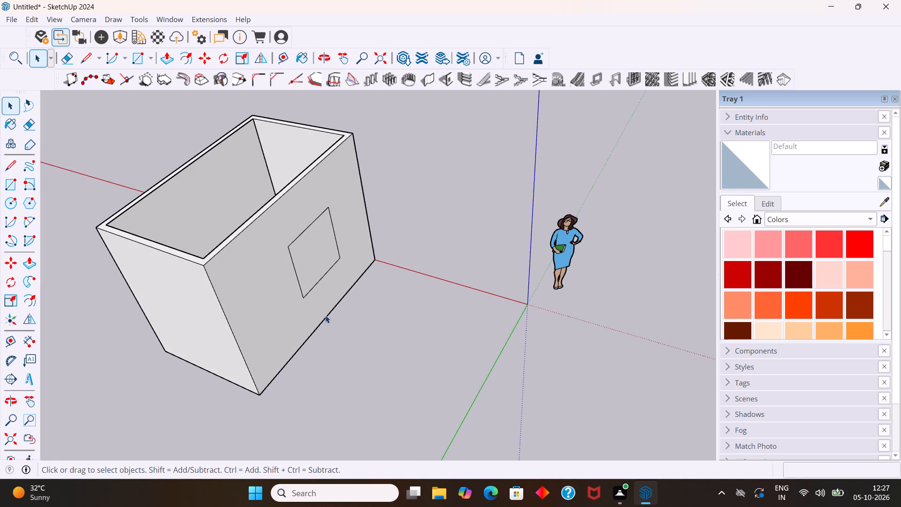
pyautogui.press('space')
# Push the 4' by 4' window face 4 1/2" inward through the long wall, using its top inner edge as depth reference.
pyautogui.moveTo(357, 300); pyautogui.dragTo(190, 260, button='middle')
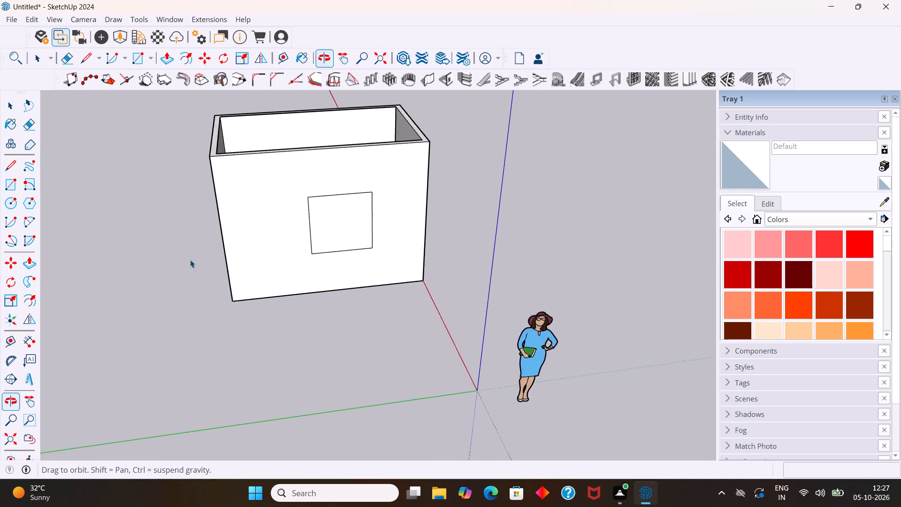
pyautogui.moveTo(190, 260); pyautogui.dragTo(189, 261, button='middle')
pyautogui.scroll(-5, 222, 244)
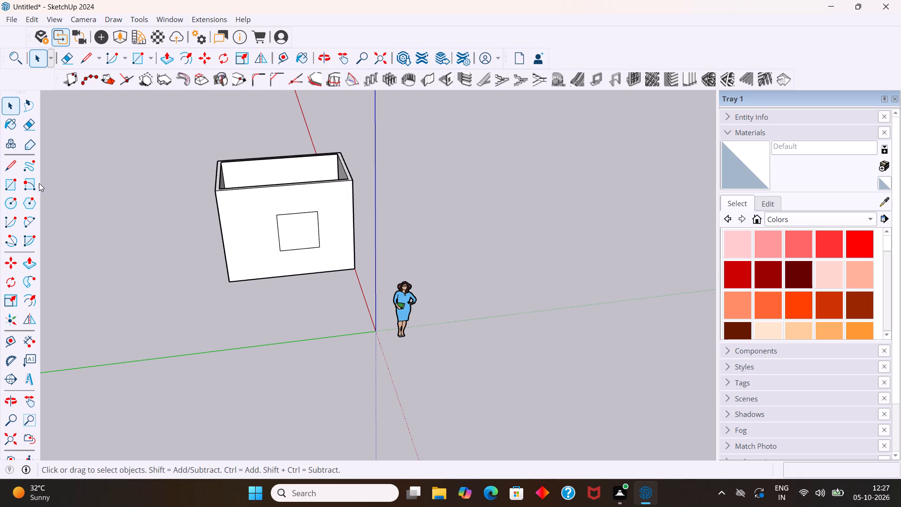
pyautogui.click(33, 265)
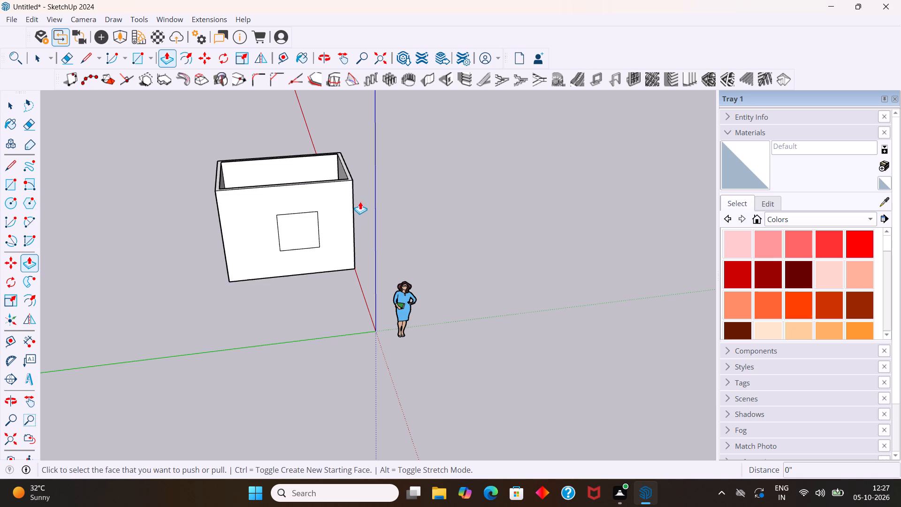
pyautogui.scroll(3, 360, 197)
pyautogui.moveTo(266, 228); pyautogui.dragTo(264, 185)
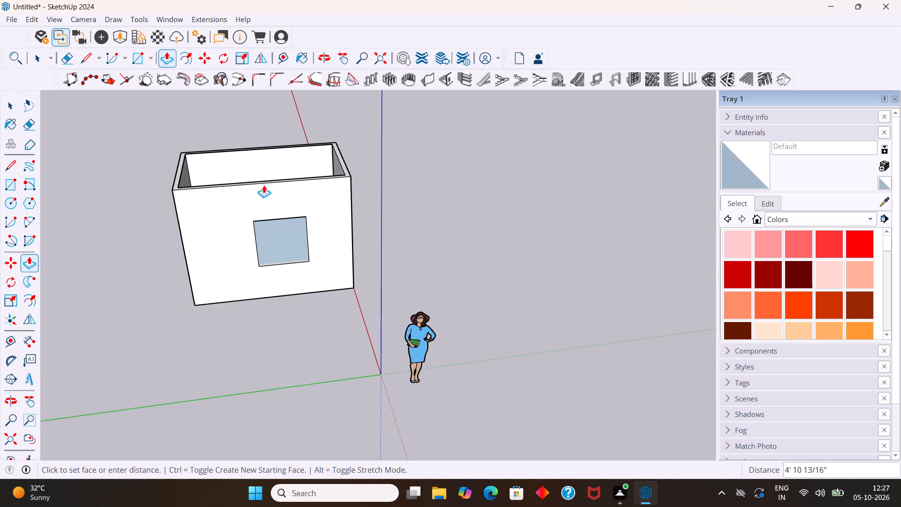
pyautogui.moveTo(264, 185); pyautogui.dragTo(279, 233)
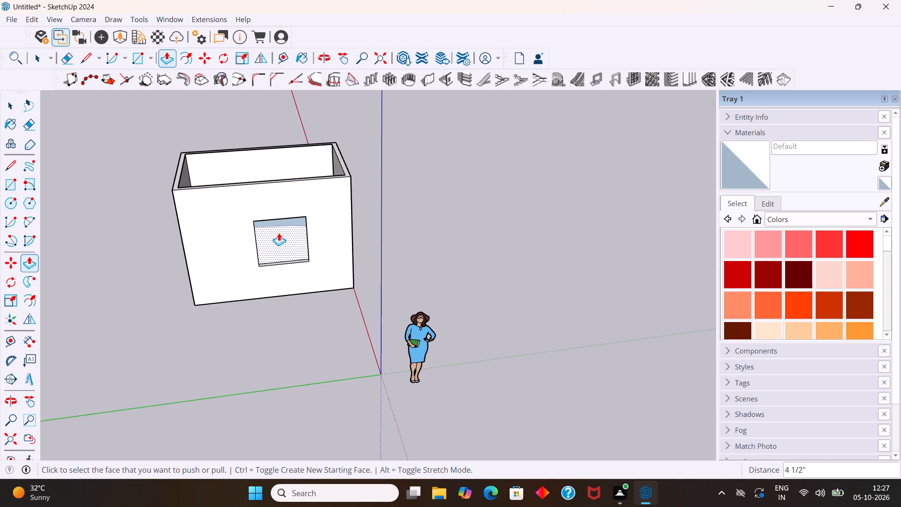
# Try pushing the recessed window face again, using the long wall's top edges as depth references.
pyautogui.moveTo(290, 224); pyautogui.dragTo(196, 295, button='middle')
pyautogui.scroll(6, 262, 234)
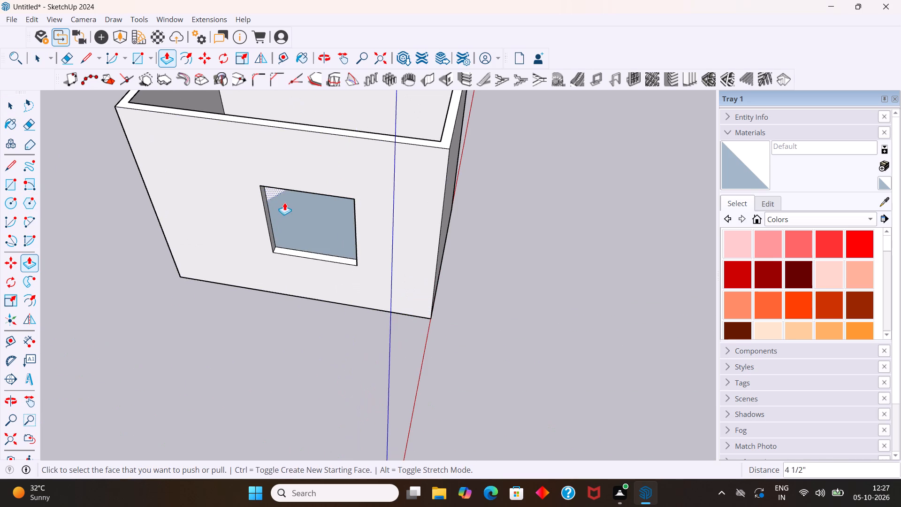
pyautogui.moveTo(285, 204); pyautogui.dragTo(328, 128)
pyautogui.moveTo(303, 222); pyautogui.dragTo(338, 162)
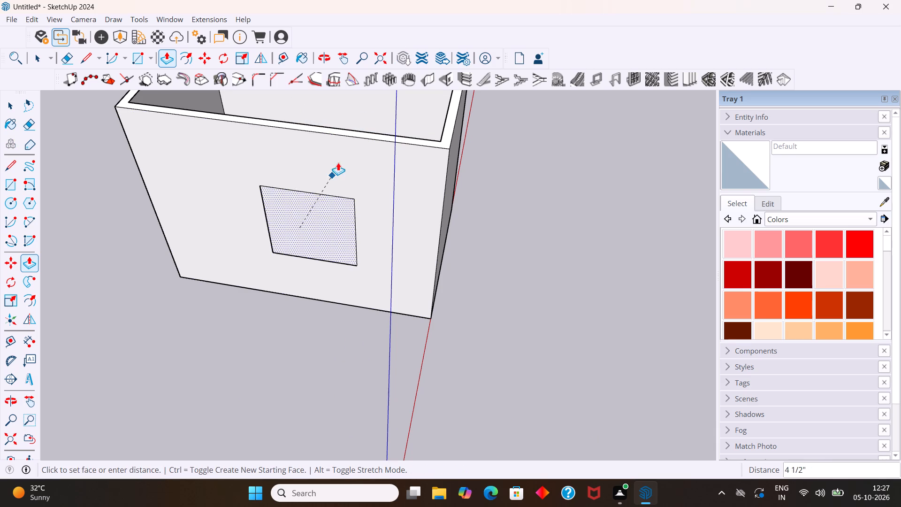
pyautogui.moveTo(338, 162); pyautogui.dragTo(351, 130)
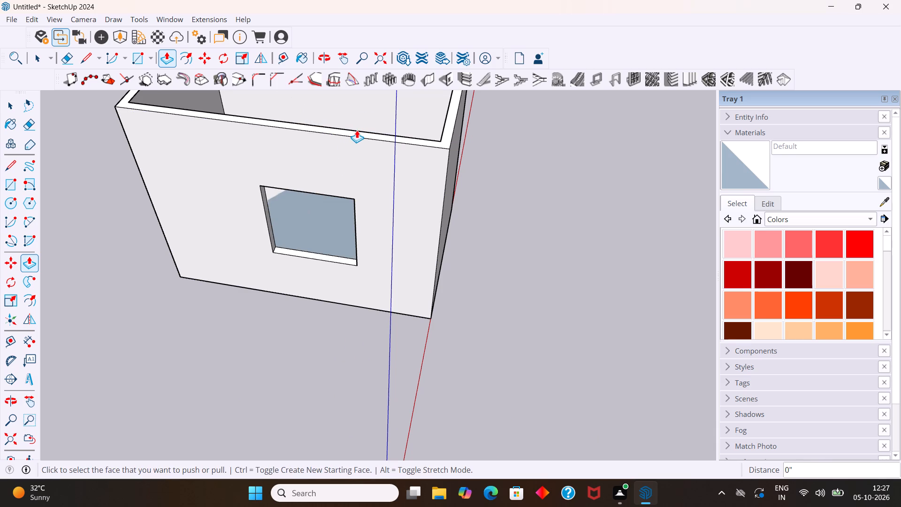
# Examine the window recess in the long wall up close and from the outside front.
pyautogui.press('space')
pyautogui.moveTo(320, 189); pyautogui.dragTo(351, 114, button='middle')
pyautogui.scroll(1, 286, 215)
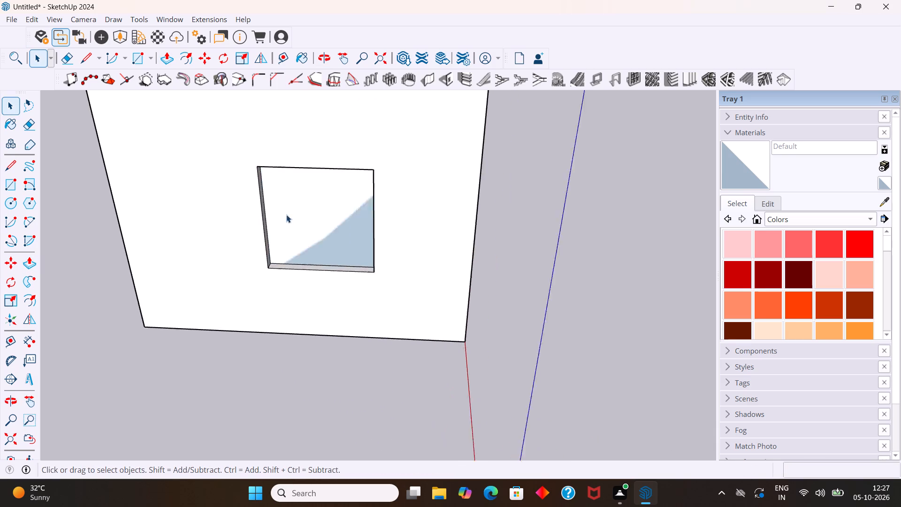
pyautogui.scroll(2, 286, 215)
pyautogui.moveTo(276, 220); pyautogui.dragTo(299, 128, button='middle')
pyautogui.scroll(-6, 299, 128)
# Open the tool for tuning the project's materials.
pyautogui.click(155, 37)
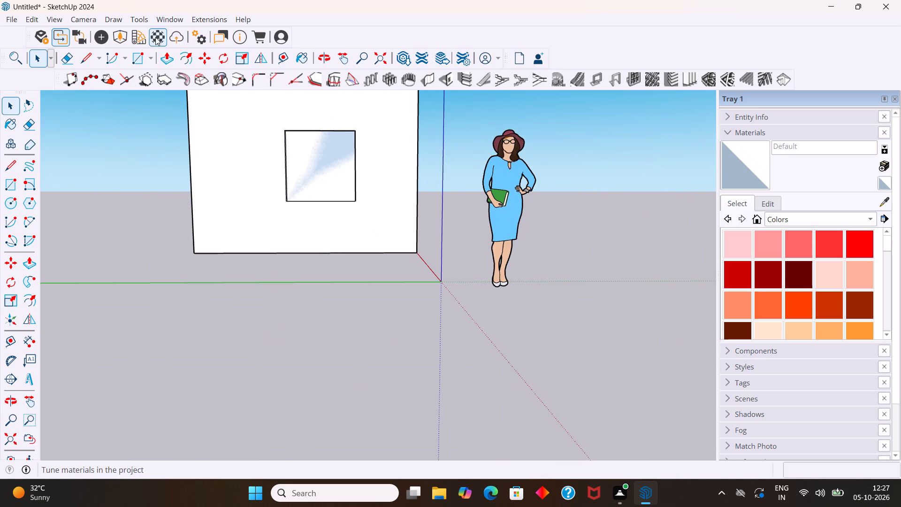
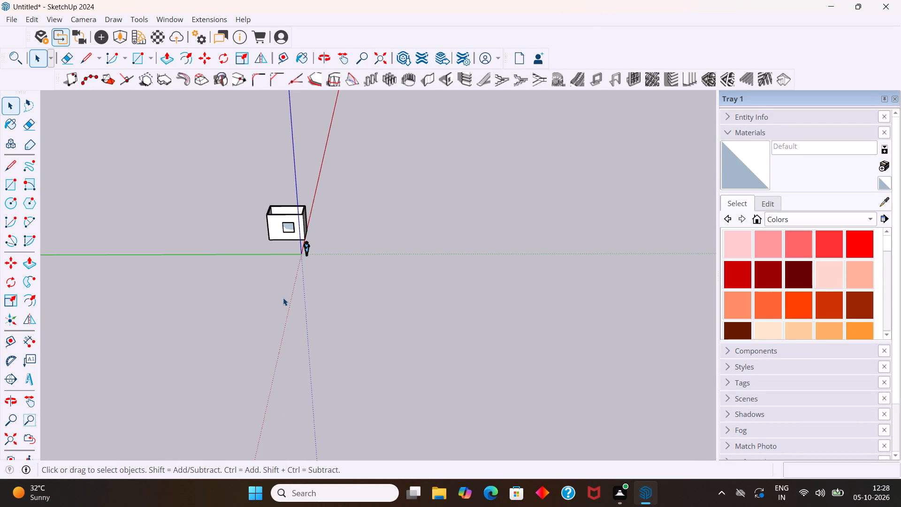
# Measure the bottom edge of the long window wall between its outer corners with the Dimension tool.
pyautogui.scroll(4, 305, 246)
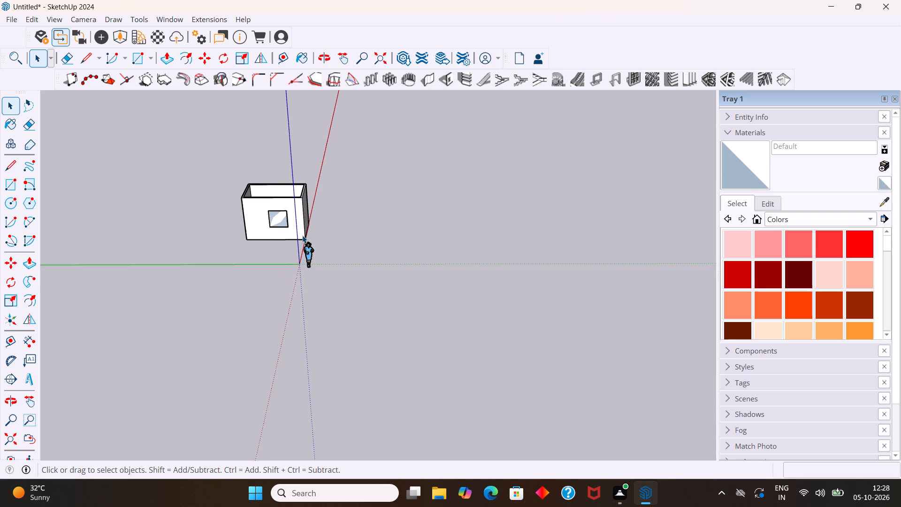
pyautogui.scroll(5, 302, 235)
pyautogui.moveTo(290, 231); pyautogui.dragTo(377, 222, button='middle')
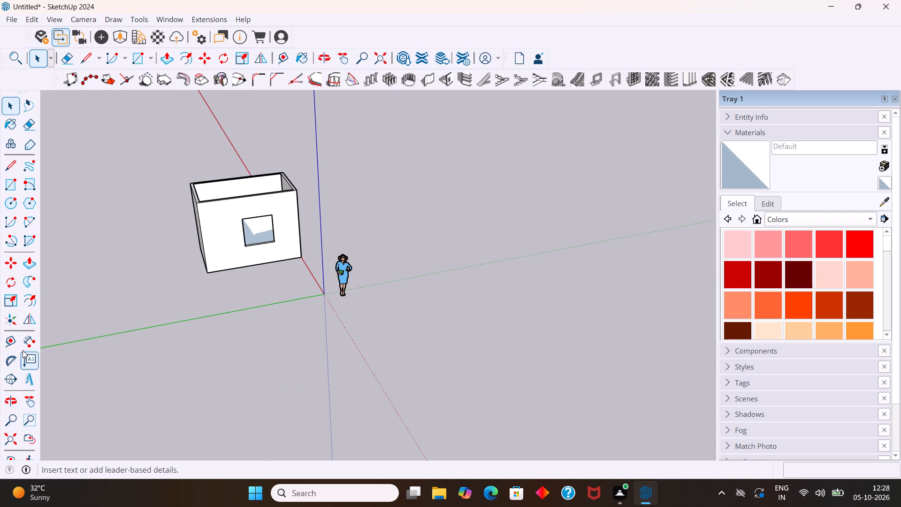
pyautogui.click(24, 341)
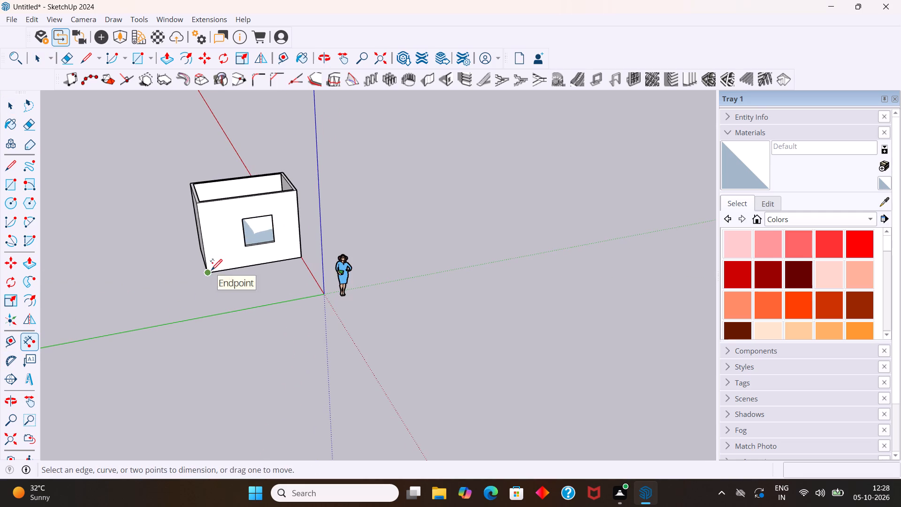
pyautogui.click(211, 269)
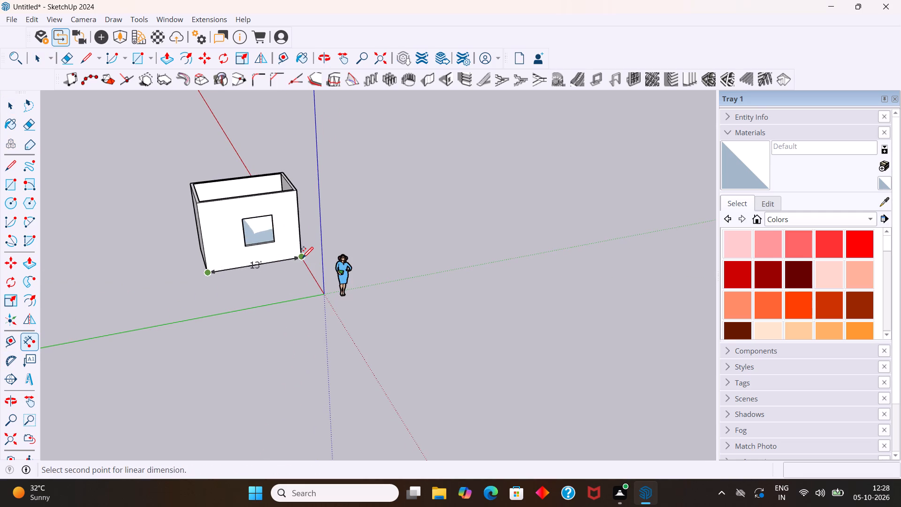
pyautogui.press('space')
pyautogui.press('space')
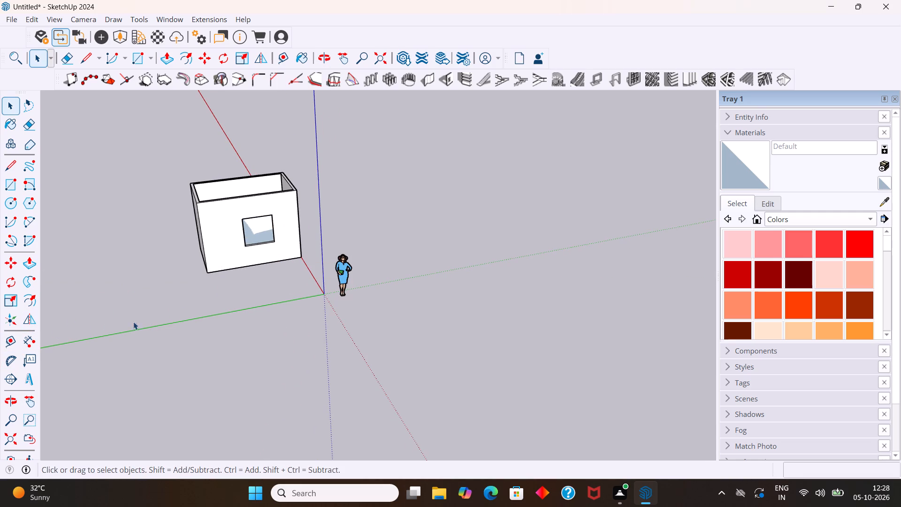
# Try to measure the short wall's outer bottom edge, starting from its lower corner.
pyautogui.click(28, 338)
pyautogui.moveTo(64, 294); pyautogui.dragTo(319, 303, button='middle')
pyautogui.click(210, 363)
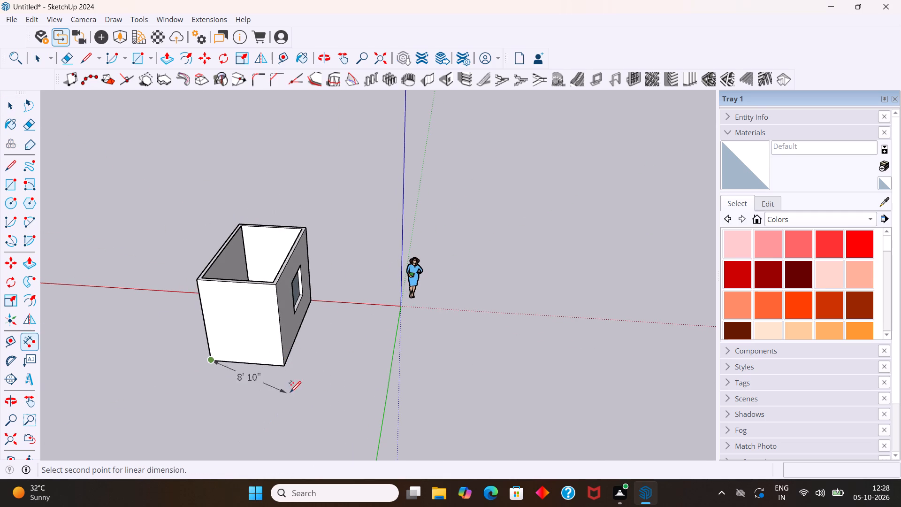
pyautogui.press('space')
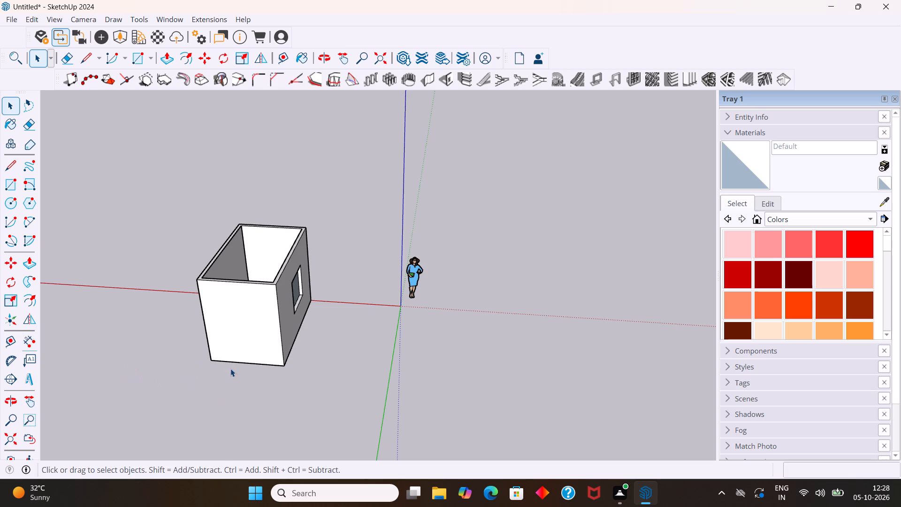
# Measure the window wall's outer bottom edge again, starting from the corner it shares with the short wall.
pyautogui.click(30, 340)
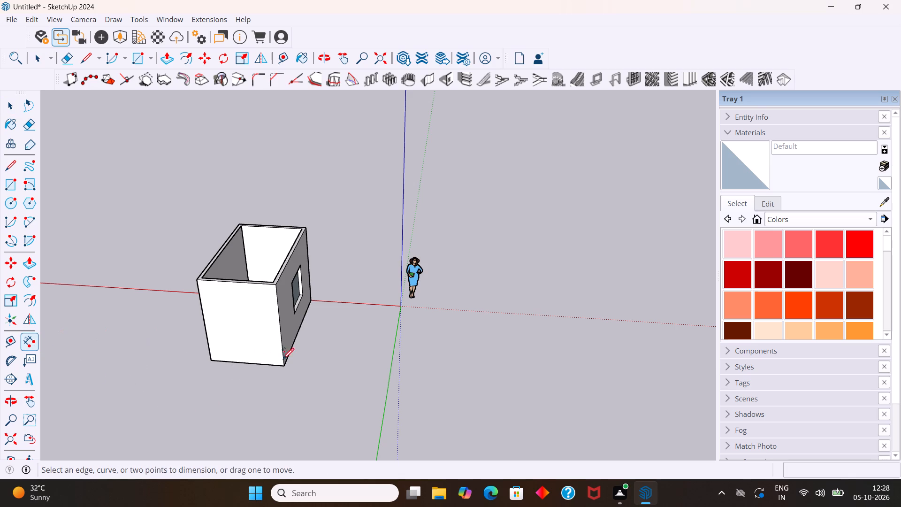
pyautogui.click(285, 367)
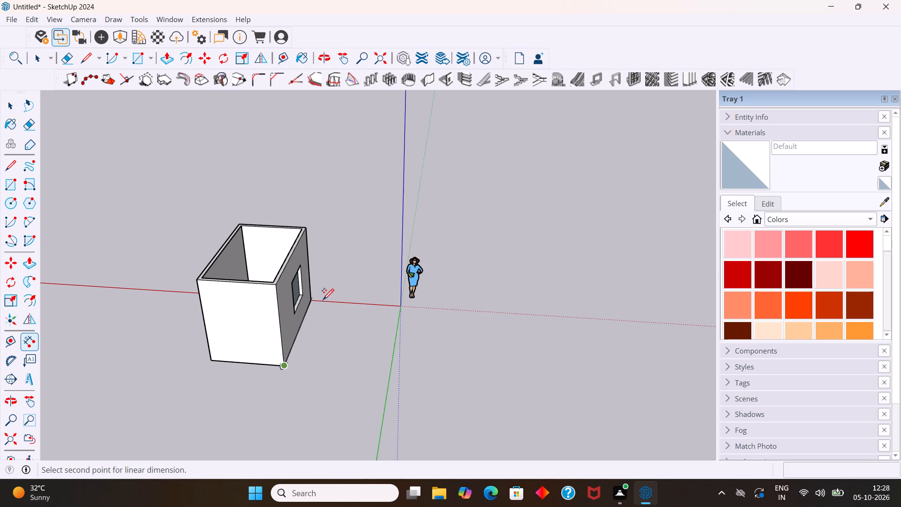
pyautogui.click(314, 297)
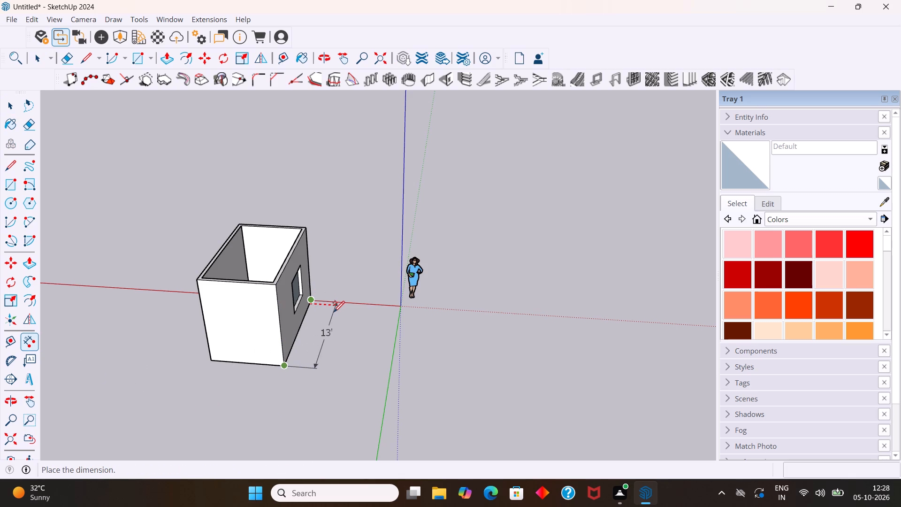
pyautogui.press('space')
# Examine the room's outer walls from all sides, ending at the window wall.
pyautogui.moveTo(202, 291); pyautogui.dragTo(432, 209, button='middle')
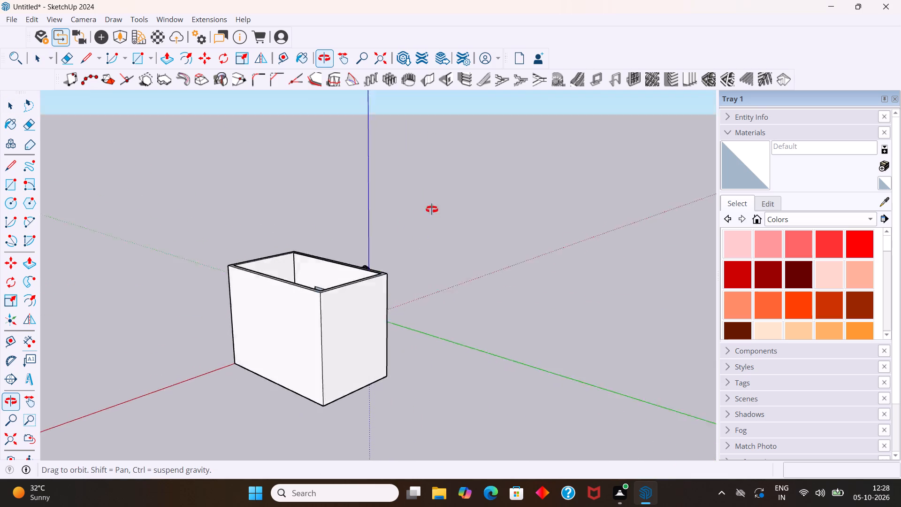
pyautogui.moveTo(432, 209); pyautogui.dragTo(490, 232, button='middle')
pyautogui.scroll(-7, 490, 232)
pyautogui.moveTo(334, 280); pyautogui.dragTo(538, 302, button='middle')
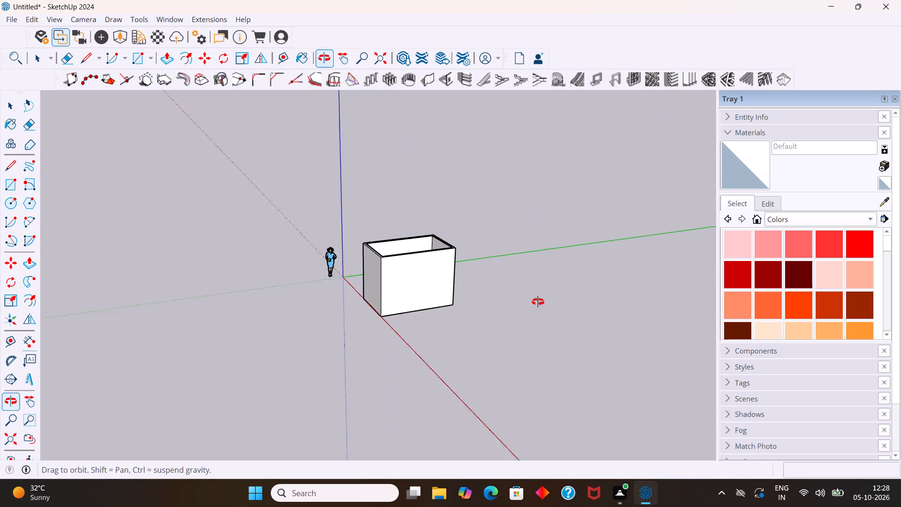
pyautogui.moveTo(538, 302); pyautogui.dragTo(553, 293, button='middle')
pyautogui.moveTo(582, 329); pyautogui.dragTo(609, 329, button='middle')
pyautogui.moveTo(377, 310); pyautogui.dragTo(748, 286, button='middle')
pyautogui.middleClick(346, 262)
pyautogui.moveTo(357, 266); pyautogui.dragTo(590, 269, button='middle')
pyautogui.scroll(7, 394, 270)
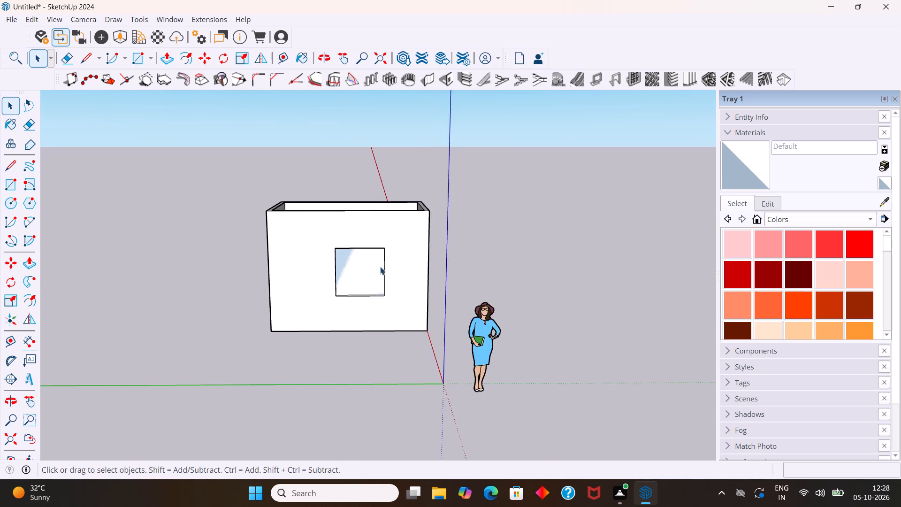
# Examine the window recess in the long wall from above and from the outside front.
pyautogui.moveTo(380, 266); pyautogui.dragTo(372, 399, button='middle')
pyautogui.scroll(3, 382, 250)
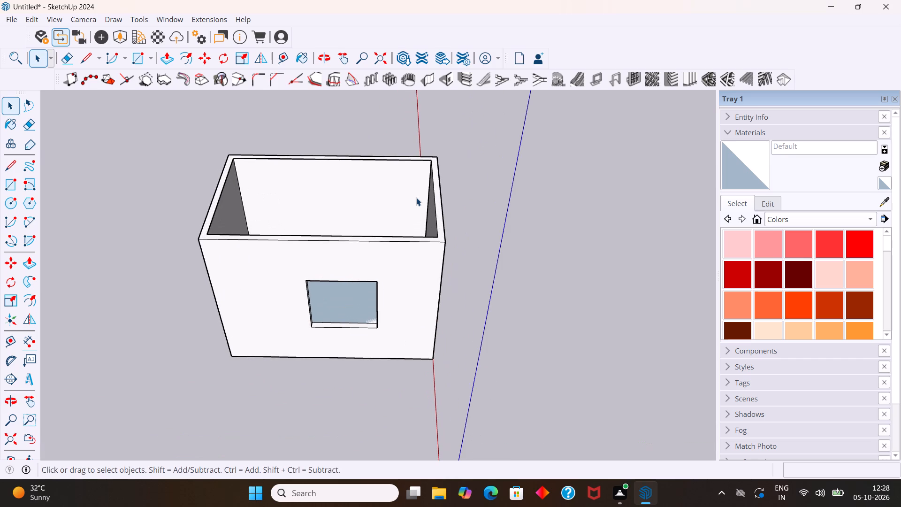
pyautogui.scroll(-5, 416, 199)
pyautogui.scroll(4, 371, 244)
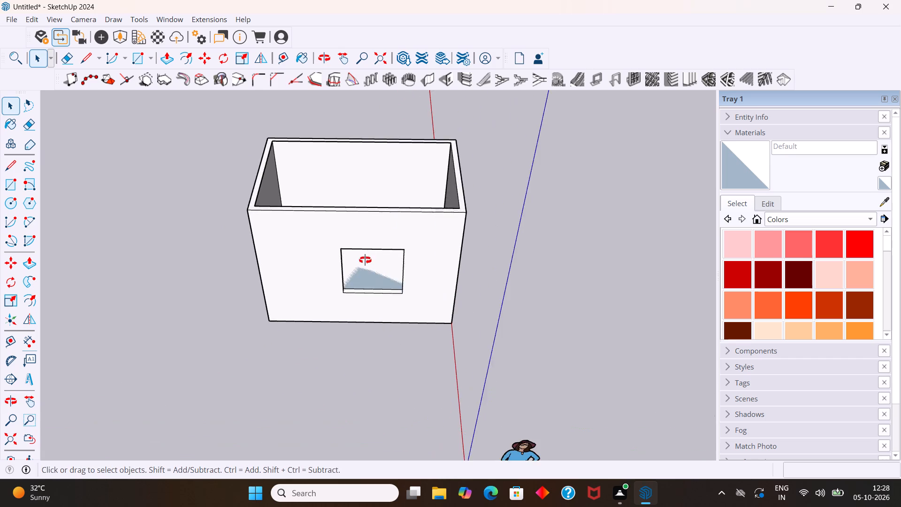
pyautogui.moveTo(365, 259); pyautogui.dragTo(357, 168, button='middle')
pyautogui.scroll(3, 362, 258)
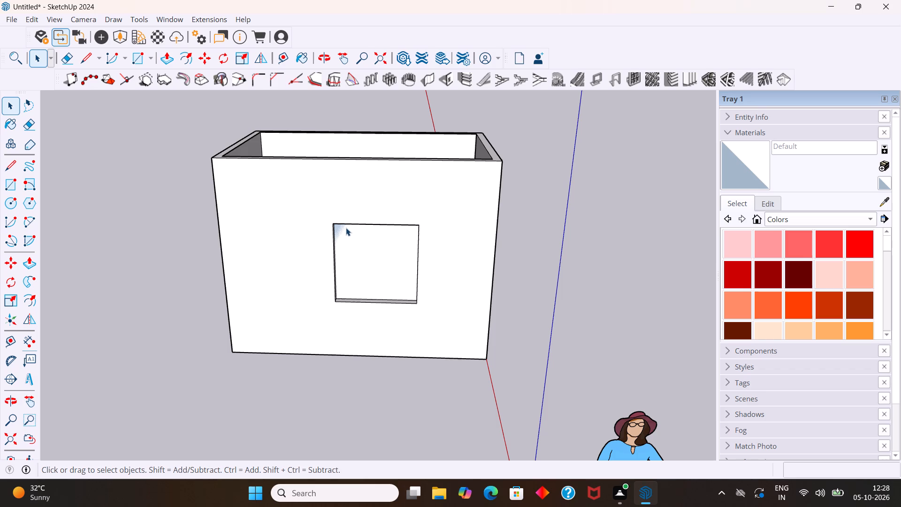
pyautogui.scroll(-3, 347, 229)
pyautogui.moveTo(347, 227); pyautogui.dragTo(355, 228, button='middle')
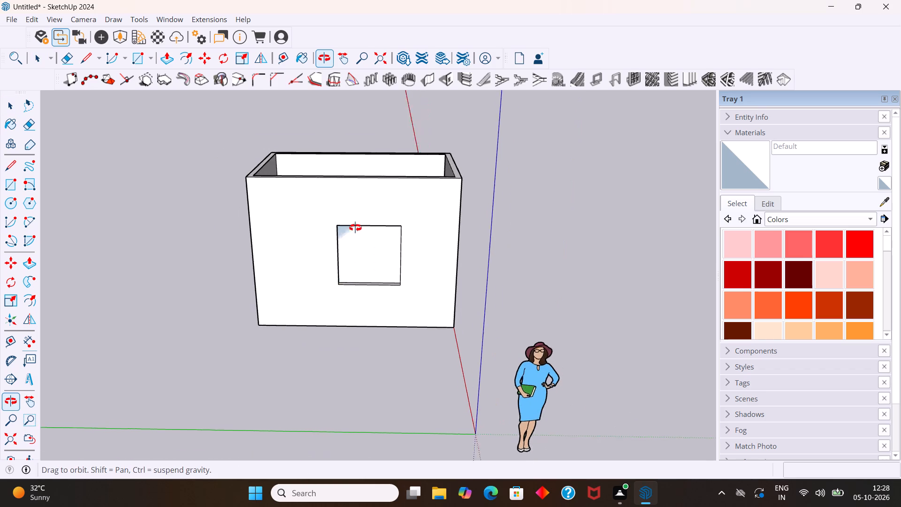
pyautogui.moveTo(355, 228); pyautogui.dragTo(440, 184, button='middle')
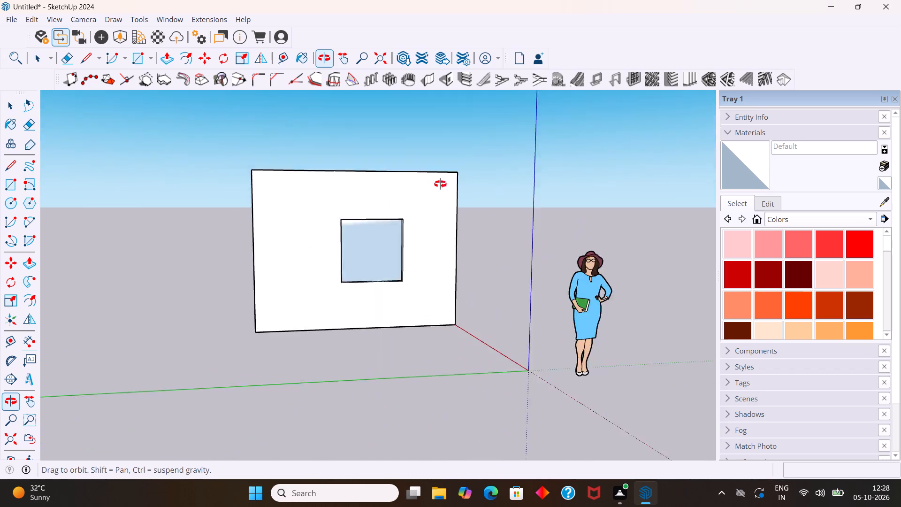
pyautogui.moveTo(440, 184); pyautogui.dragTo(366, 138, button='middle')
pyautogui.moveTo(369, 130); pyautogui.dragTo(407, 148, button='middle')
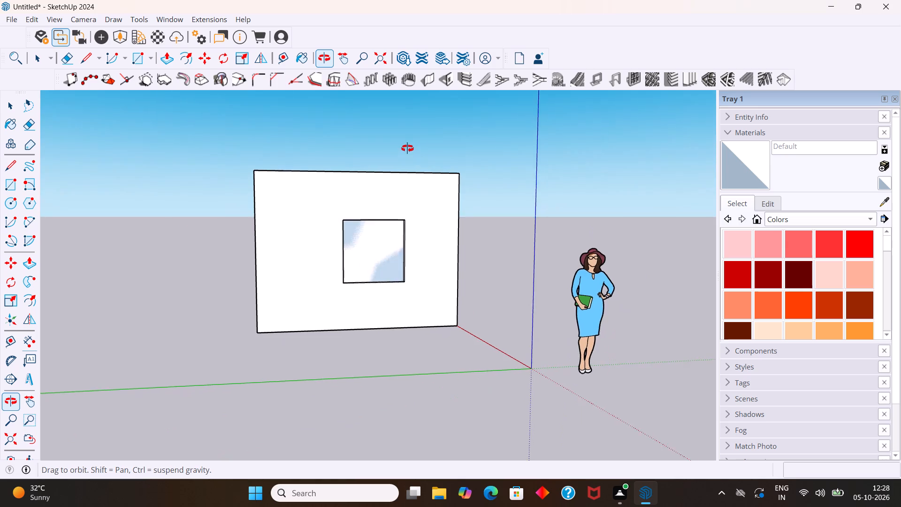
pyautogui.moveTo(407, 148); pyautogui.dragTo(401, 158, button='middle')
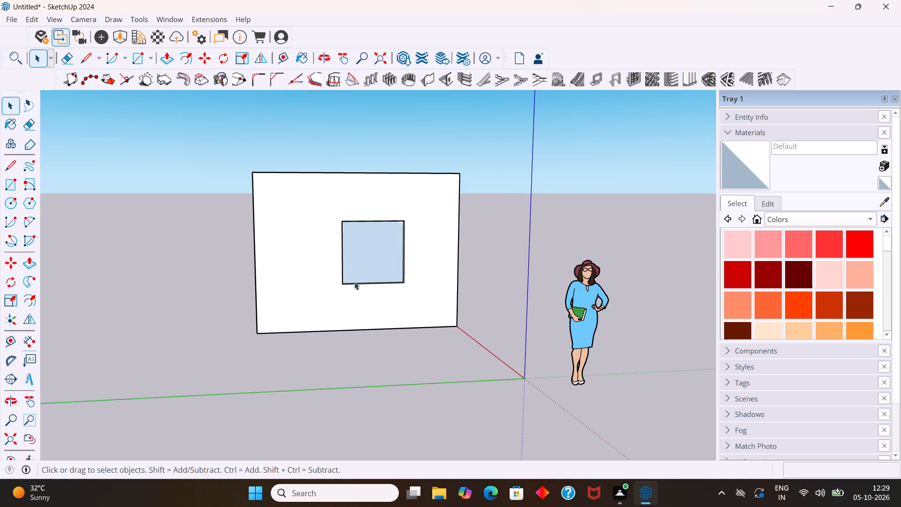
# Examine the window opening from inside the room and from oblique outside angles.
pyautogui.moveTo(236, 254); pyautogui.dragTo(625, 354, button='middle')
pyautogui.scroll(-1, 489, 317)
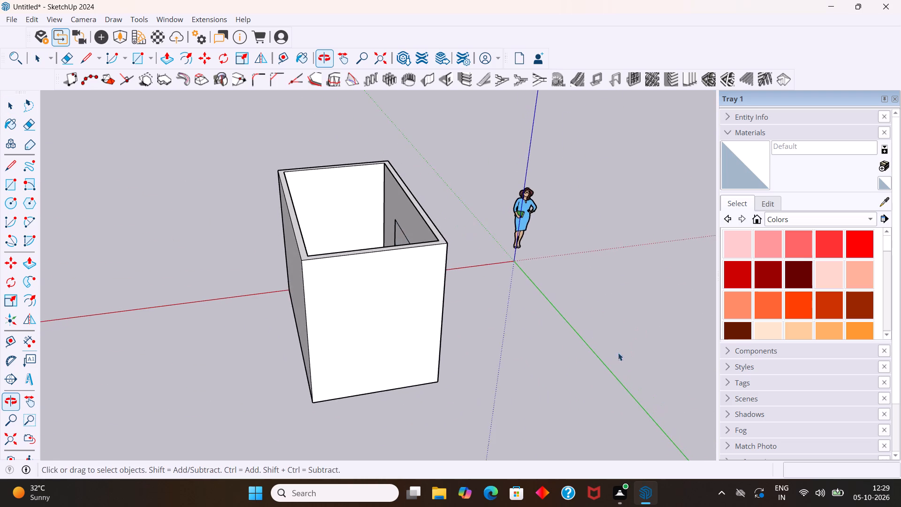
pyautogui.scroll(2, 485, 313)
pyautogui.moveTo(480, 309); pyautogui.dragTo(516, 473, button='middle')
pyautogui.scroll(-5, 329, 434)
pyautogui.moveTo(279, 430); pyautogui.dragTo(641, 239, button='middle')
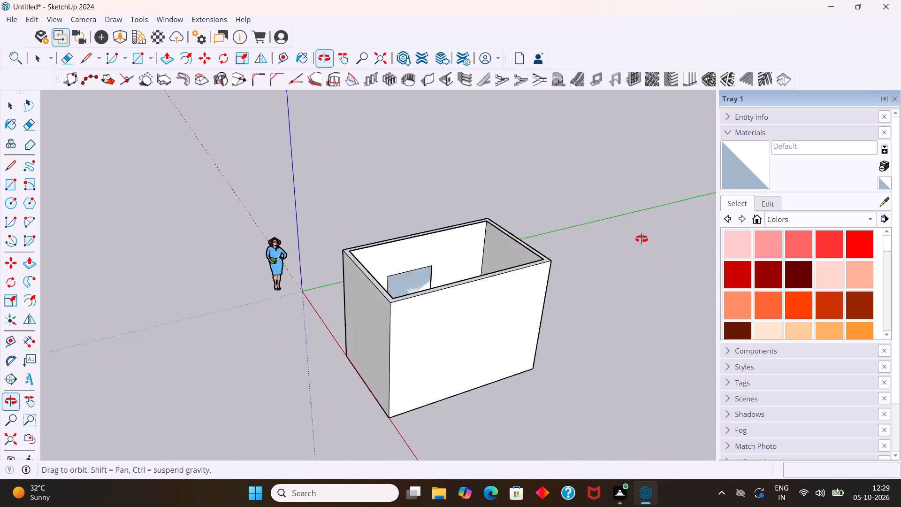
pyautogui.moveTo(641, 239); pyautogui.dragTo(668, 206, button='middle')
pyautogui.moveTo(668, 207); pyautogui.dragTo(661, 213, button='middle')
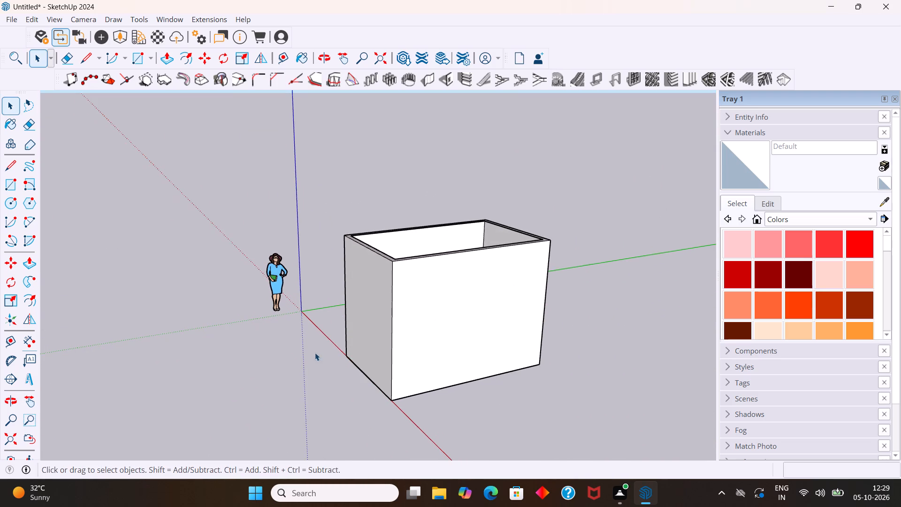
pyautogui.moveTo(313, 348); pyautogui.dragTo(561, 376, button='middle')
pyautogui.moveTo(394, 336); pyautogui.dragTo(518, 260, button='middle')
pyautogui.scroll(1, 508, 280)
pyautogui.middleClick(518, 260)
pyautogui.moveTo(392, 299); pyautogui.dragTo(568, 282, button='middle')
pyautogui.moveTo(395, 308); pyautogui.dragTo(477, 295, button='middle')
pyautogui.moveTo(402, 276); pyautogui.dragTo(415, 276, button='middle')
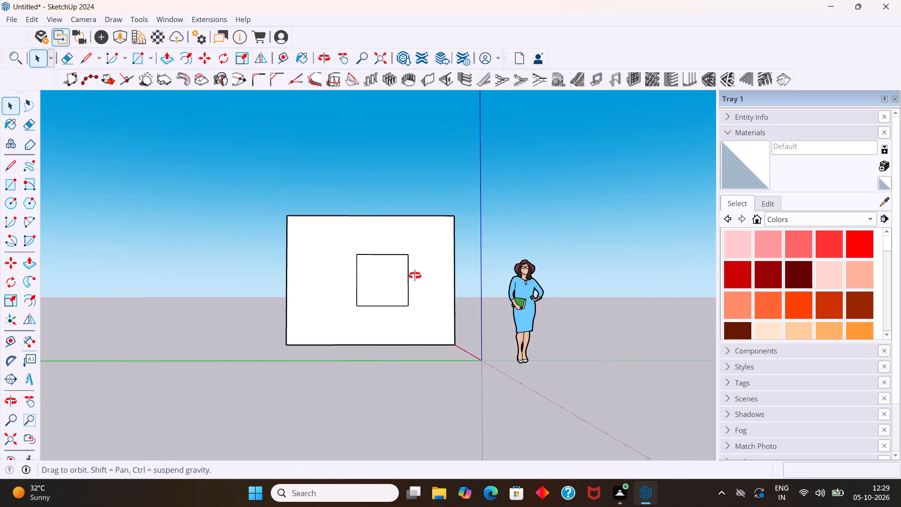
pyautogui.moveTo(415, 276); pyautogui.dragTo(436, 284, button='middle')
pyautogui.moveTo(432, 284); pyautogui.dragTo(450, 283, button='middle')
pyautogui.moveTo(422, 284); pyautogui.dragTo(446, 281, button='middle')
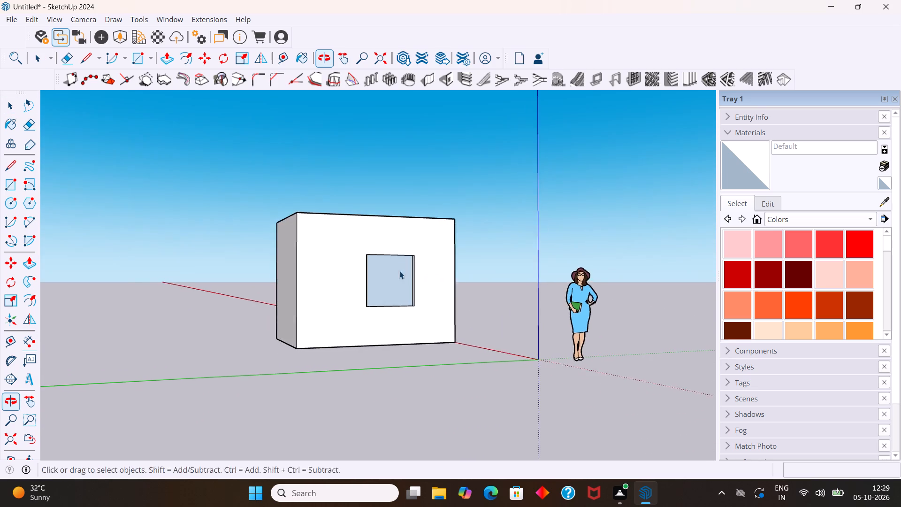
pyautogui.moveTo(399, 271); pyautogui.dragTo(464, 375, button='middle')
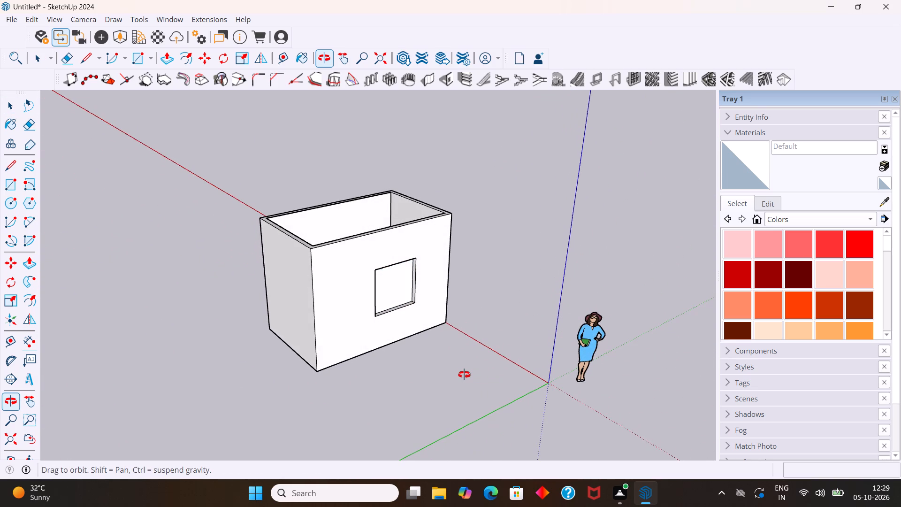
pyautogui.moveTo(464, 375); pyautogui.dragTo(476, 382, button='middle')
pyautogui.middleClick(476, 382)
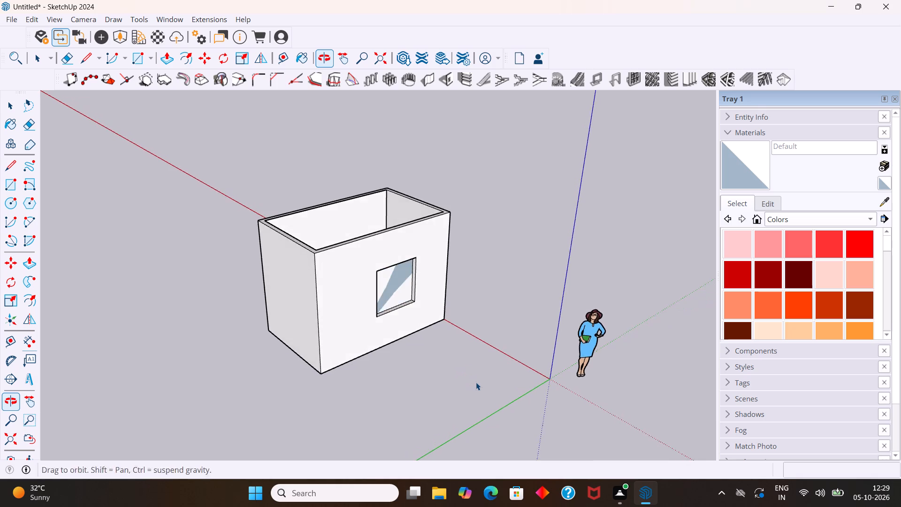
pyautogui.middleClick(476, 382)
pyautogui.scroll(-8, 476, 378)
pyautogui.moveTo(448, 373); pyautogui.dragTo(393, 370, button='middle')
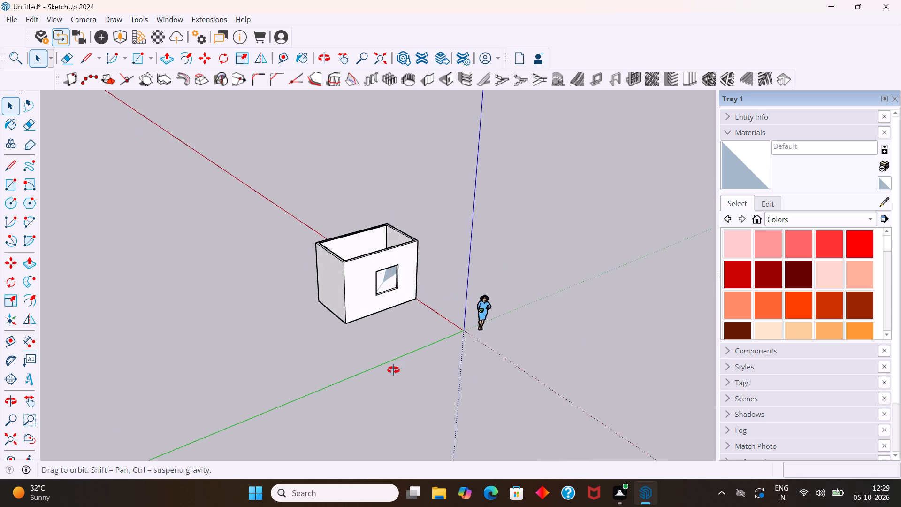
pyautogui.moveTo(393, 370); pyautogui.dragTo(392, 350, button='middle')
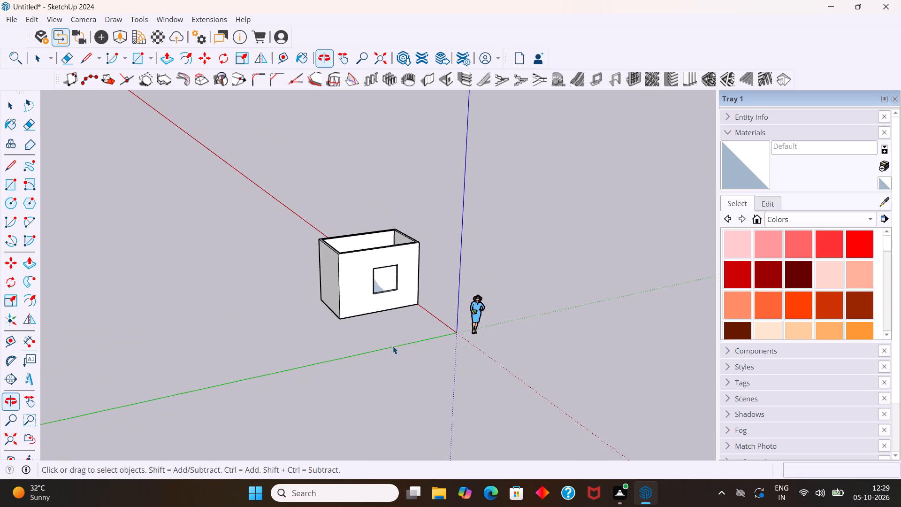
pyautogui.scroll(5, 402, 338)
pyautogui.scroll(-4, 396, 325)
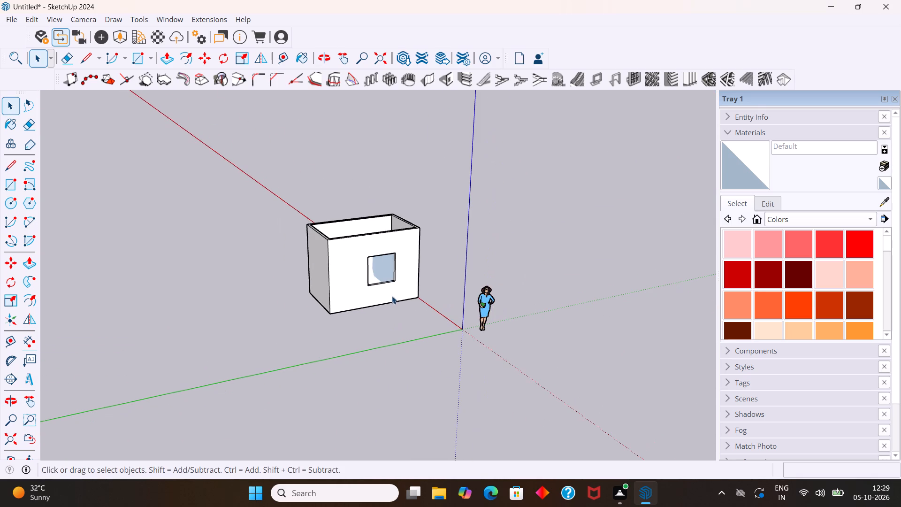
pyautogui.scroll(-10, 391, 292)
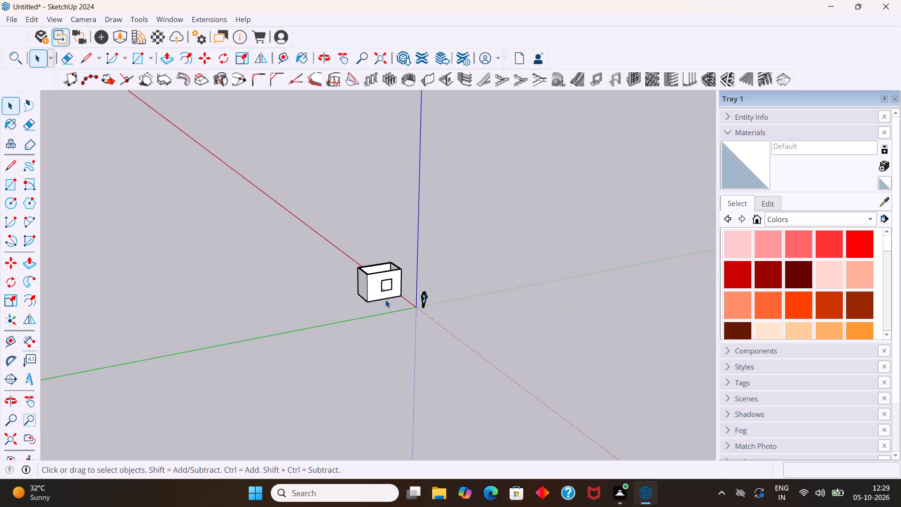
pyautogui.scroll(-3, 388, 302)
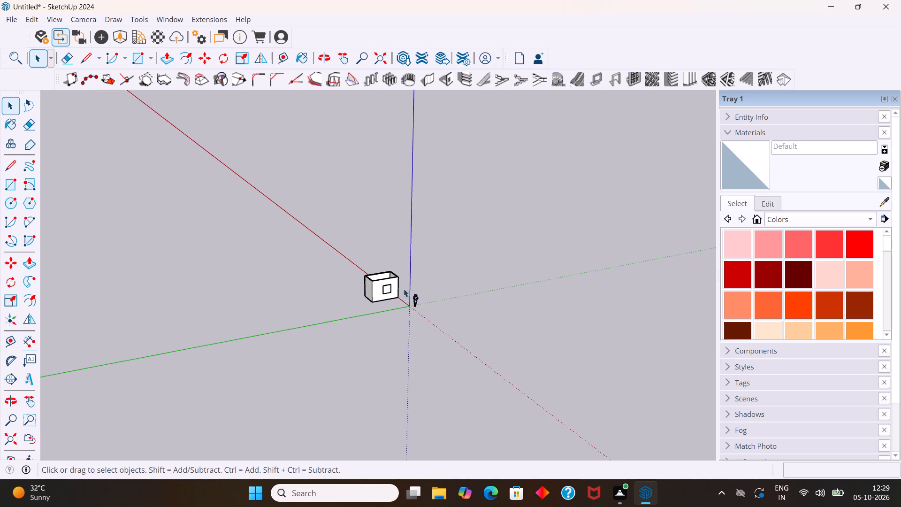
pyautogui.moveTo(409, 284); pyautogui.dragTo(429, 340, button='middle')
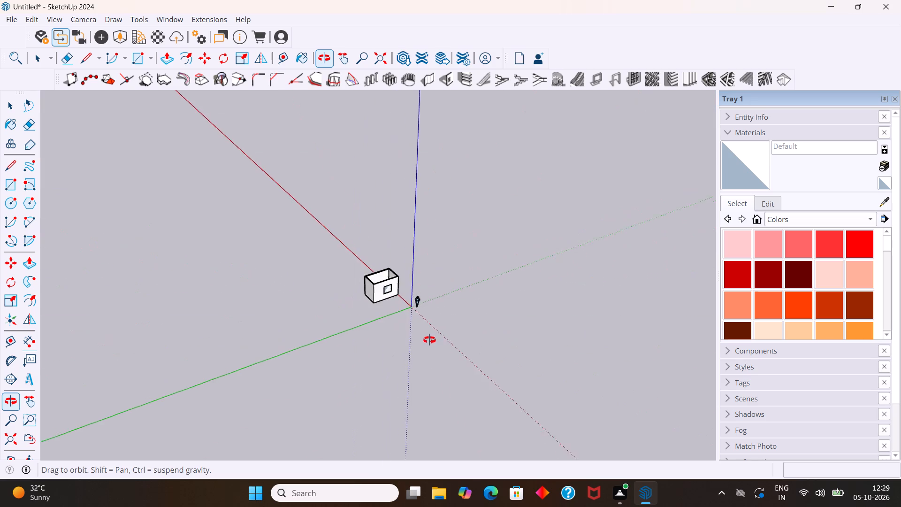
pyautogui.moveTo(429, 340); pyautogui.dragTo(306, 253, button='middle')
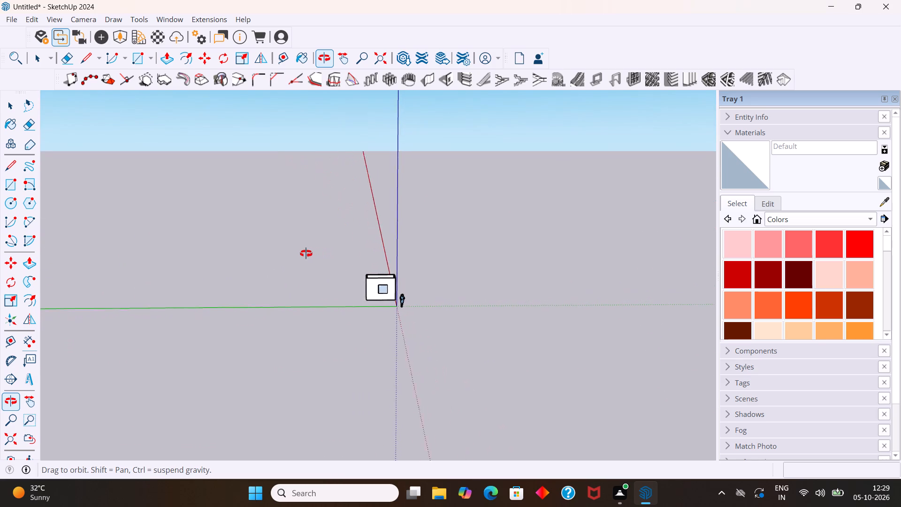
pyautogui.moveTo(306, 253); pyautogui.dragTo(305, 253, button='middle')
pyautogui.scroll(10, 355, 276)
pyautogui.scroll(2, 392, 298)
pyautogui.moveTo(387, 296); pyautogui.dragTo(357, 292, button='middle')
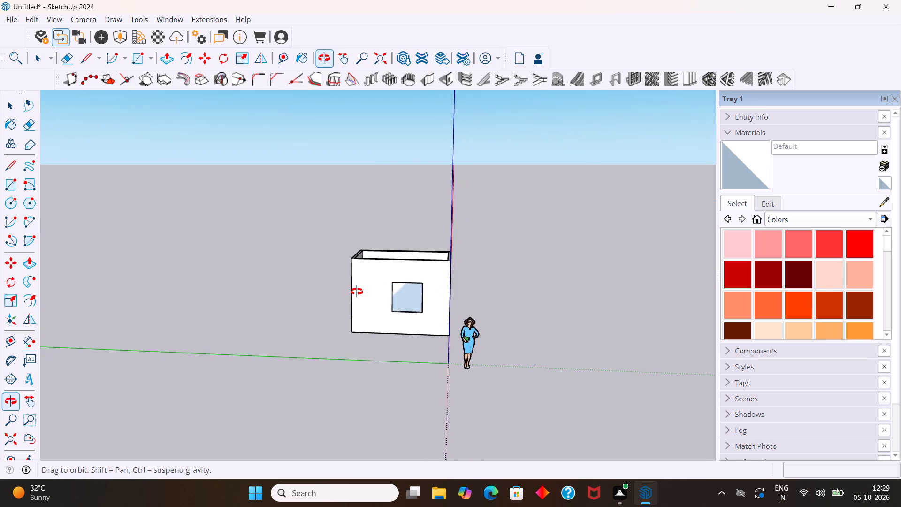
# Examine the window wall and its square opening from the outside front, oblique and raised angles.
pyautogui.moveTo(357, 292); pyautogui.dragTo(357, 292, button='middle')
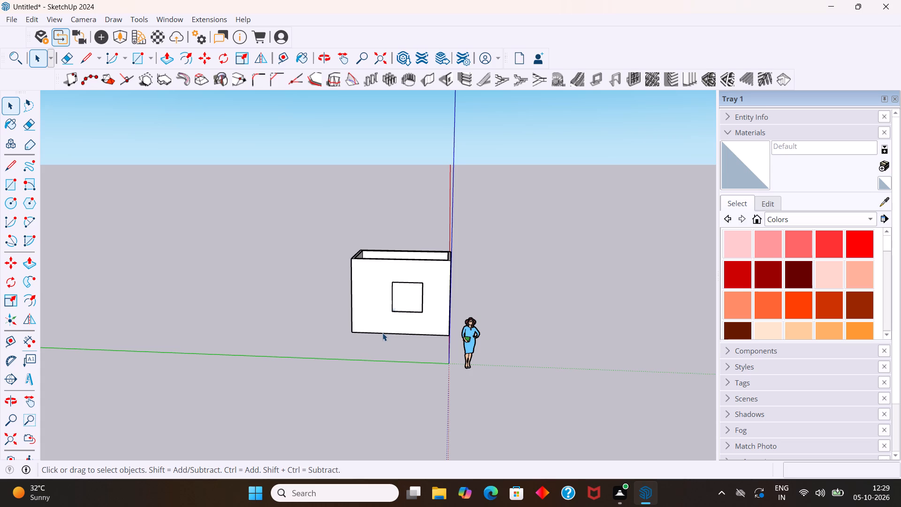
pyautogui.scroll(-1, 382, 332)
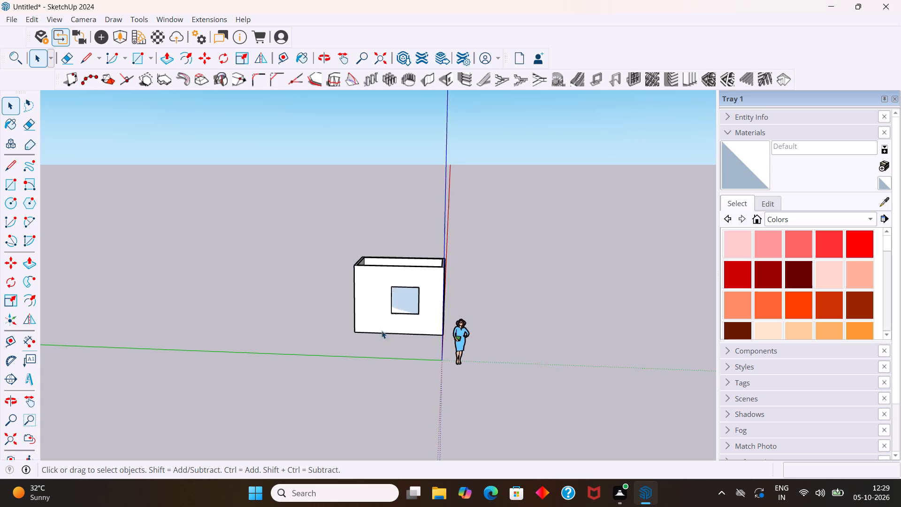
pyautogui.moveTo(380, 330); pyautogui.dragTo(486, 308, button='middle')
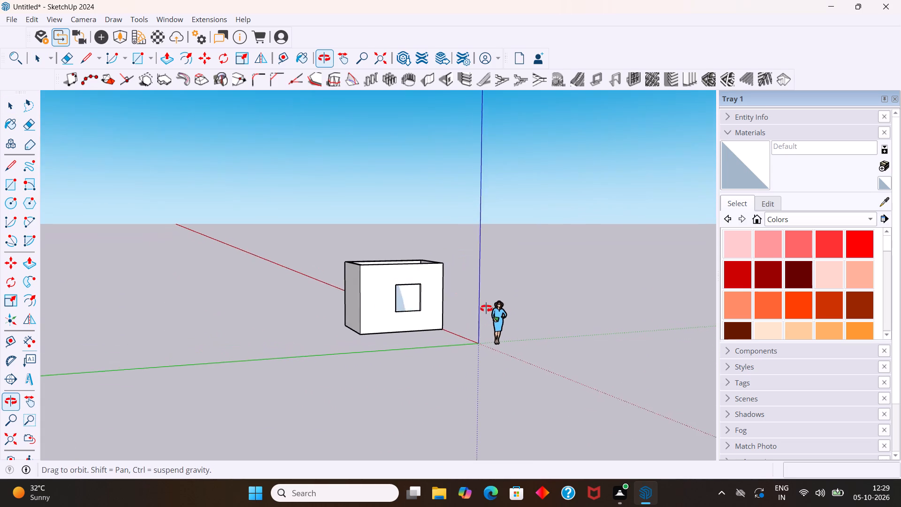
pyautogui.moveTo(486, 308); pyautogui.dragTo(486, 309, button='middle')
pyautogui.scroll(5, 462, 310)
pyautogui.moveTo(448, 299); pyautogui.dragTo(329, 321, button='middle')
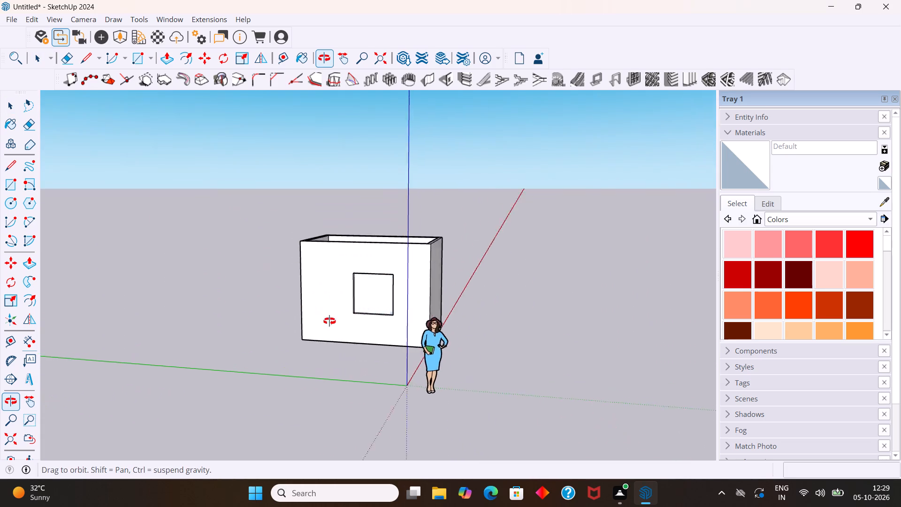
pyautogui.moveTo(329, 321); pyautogui.dragTo(274, 277, button='middle')
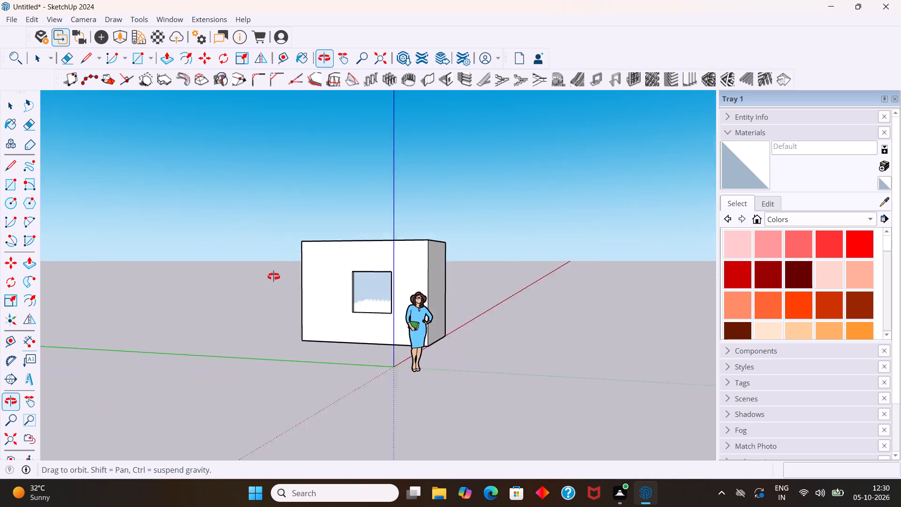
pyautogui.moveTo(274, 277); pyautogui.dragTo(507, 388, button='middle')
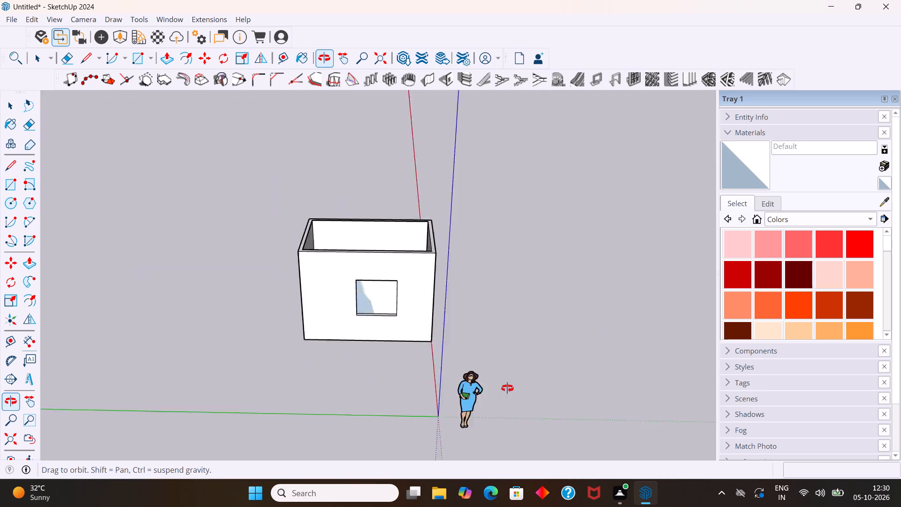
pyautogui.moveTo(507, 388); pyautogui.dragTo(497, 348, button='middle')
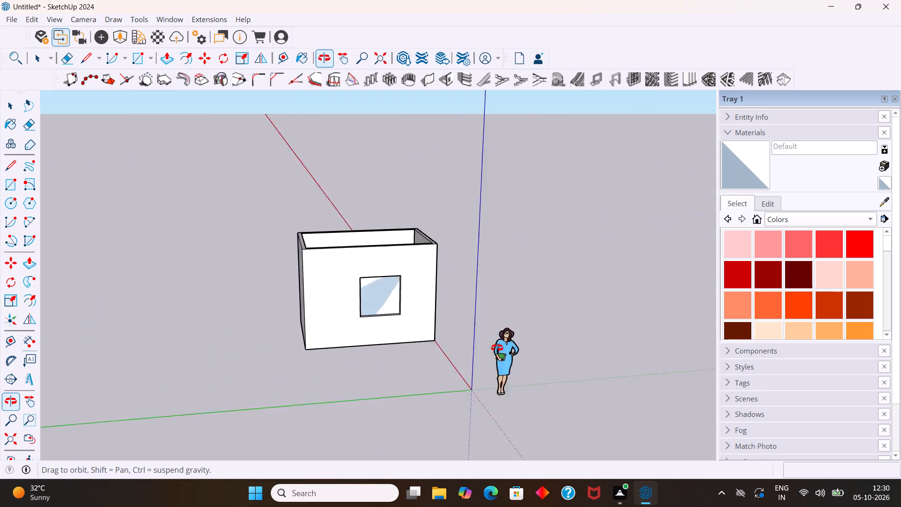
pyautogui.moveTo(497, 348); pyautogui.dragTo(424, 383, button='middle')
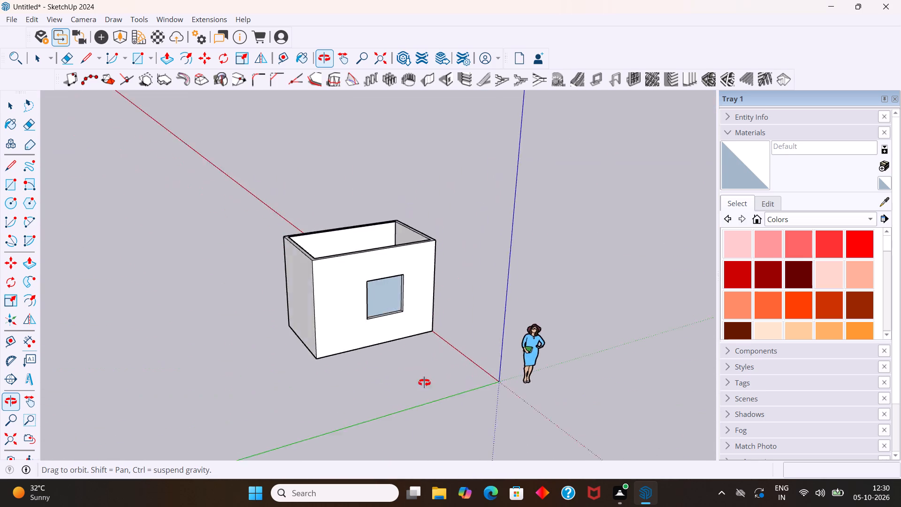
pyautogui.moveTo(424, 383); pyautogui.dragTo(544, 368, button='middle')
pyautogui.scroll(2, 443, 350)
# Examine the room's short walls and the windowless long wall from the outside.
pyautogui.moveTo(408, 346); pyautogui.dragTo(582, 346, button='middle')
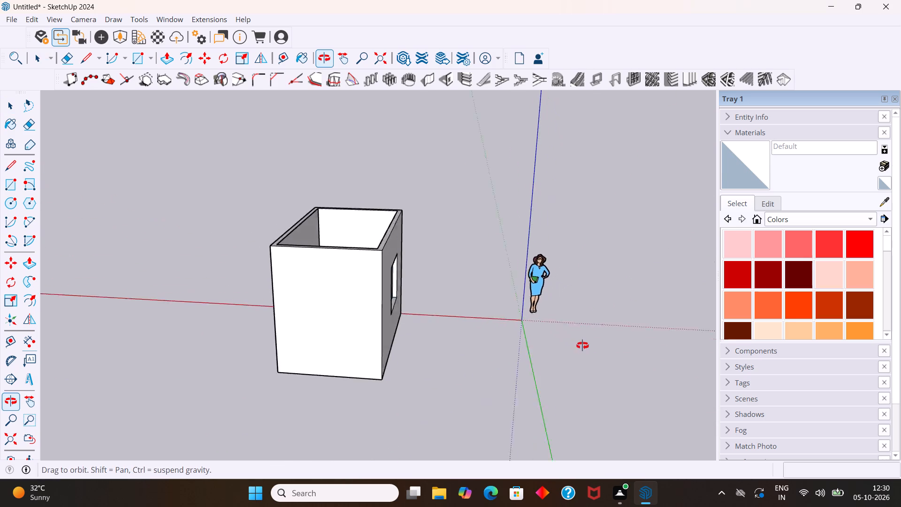
pyautogui.moveTo(582, 346); pyautogui.dragTo(591, 346, button='middle')
pyautogui.moveTo(590, 346); pyautogui.dragTo(555, 346, button='middle')
pyautogui.scroll(1, 296, 330)
pyautogui.moveTo(283, 325); pyautogui.dragTo(451, 306, button='middle')
pyautogui.scroll(3, 451, 306)
pyautogui.middleClick(451, 306)
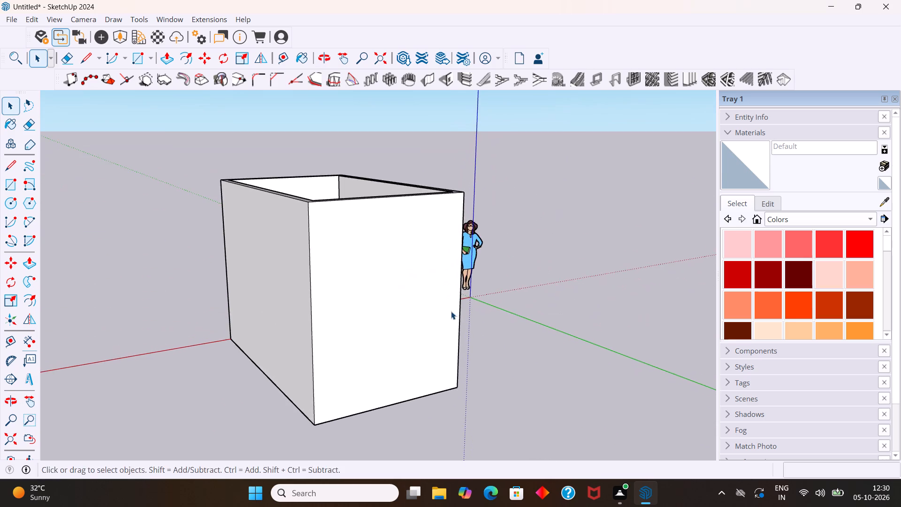
pyautogui.scroll(1, 450, 311)
pyautogui.moveTo(450, 311); pyautogui.dragTo(565, 316, button='middle')
pyautogui.scroll(-3, 544, 340)
pyautogui.scroll(-4, 505, 384)
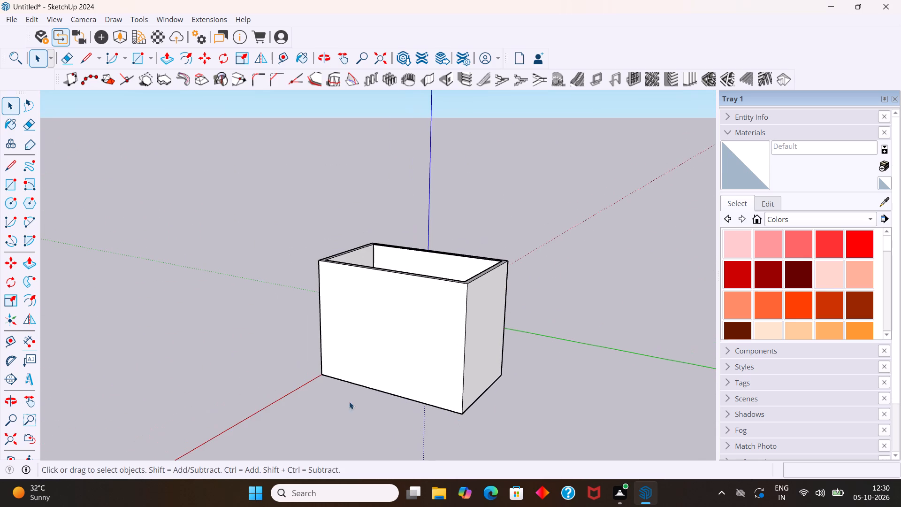
pyautogui.moveTo(352, 359); pyautogui.dragTo(606, 322, button='middle')
pyautogui.moveTo(605, 321); pyautogui.dragTo(597, 321, button='middle')
pyautogui.moveTo(347, 338); pyautogui.dragTo(371, 338, button='middle')
pyautogui.moveTo(380, 338); pyautogui.dragTo(487, 337, button='middle')
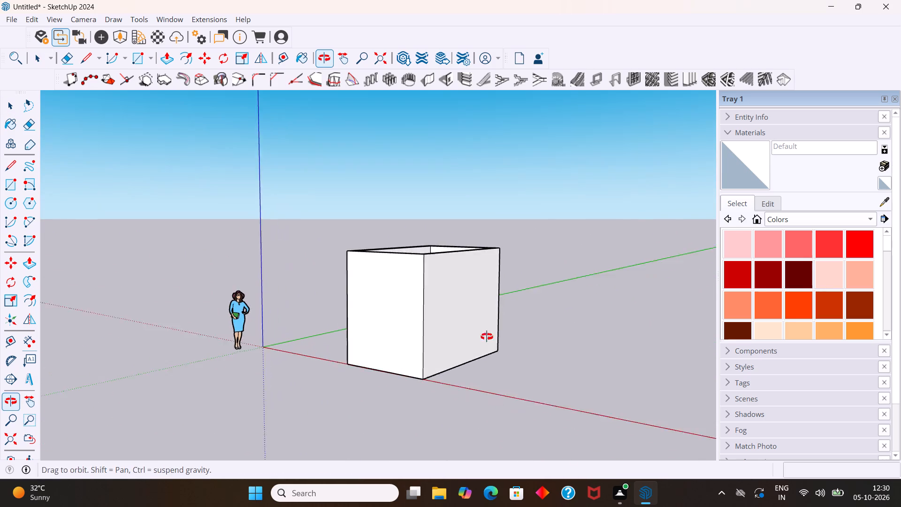
pyautogui.moveTo(487, 337); pyautogui.dragTo(512, 337, button='middle')
pyautogui.scroll(5, 411, 343)
pyautogui.moveTo(410, 331); pyautogui.dragTo(500, 336, button='middle')
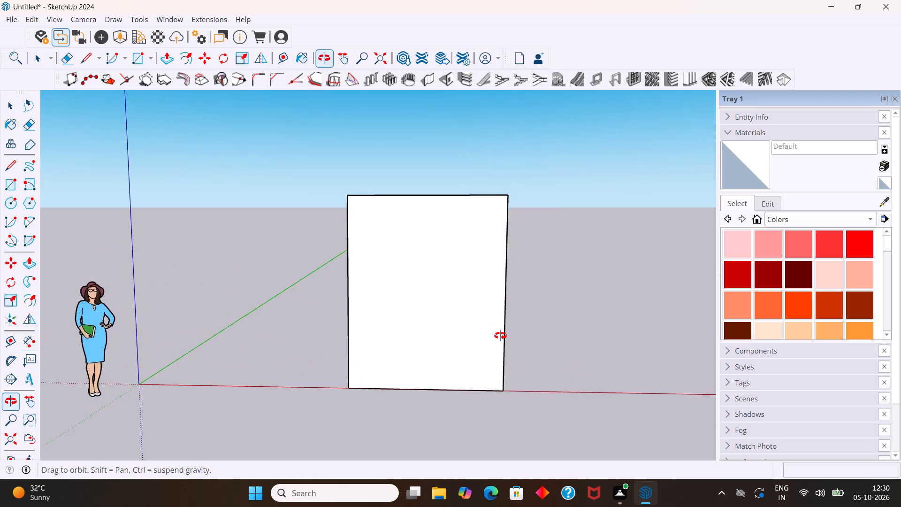
pyautogui.moveTo(500, 336); pyautogui.dragTo(522, 313, button='middle')
pyautogui.middleClick(521, 313)
# Examine the underside of the room and the lower edges of its walls.
pyautogui.moveTo(459, 391); pyautogui.dragTo(447, 299, button='middle')
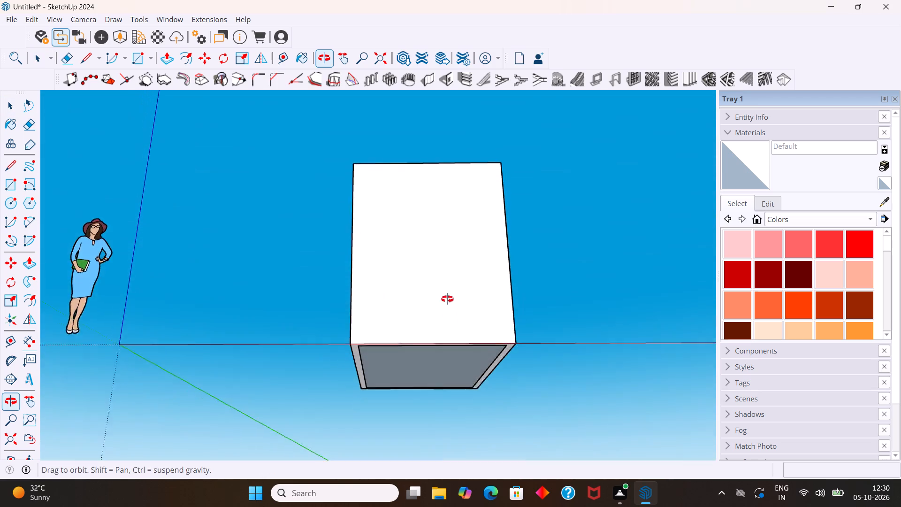
pyautogui.moveTo(447, 299); pyautogui.dragTo(446, 288, button='middle')
pyautogui.scroll(1, 446, 288)
pyautogui.scroll(-9, 446, 278)
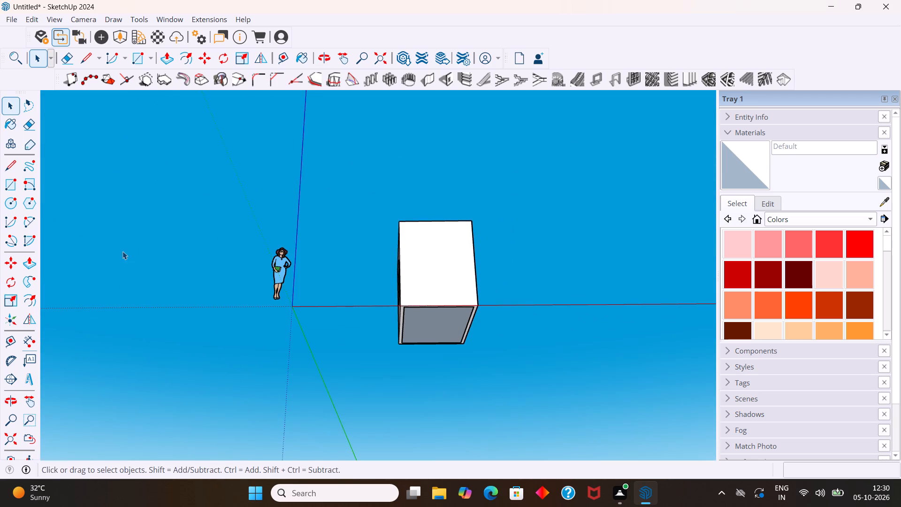
pyautogui.scroll(2, 180, 258)
pyautogui.click(295, 254)
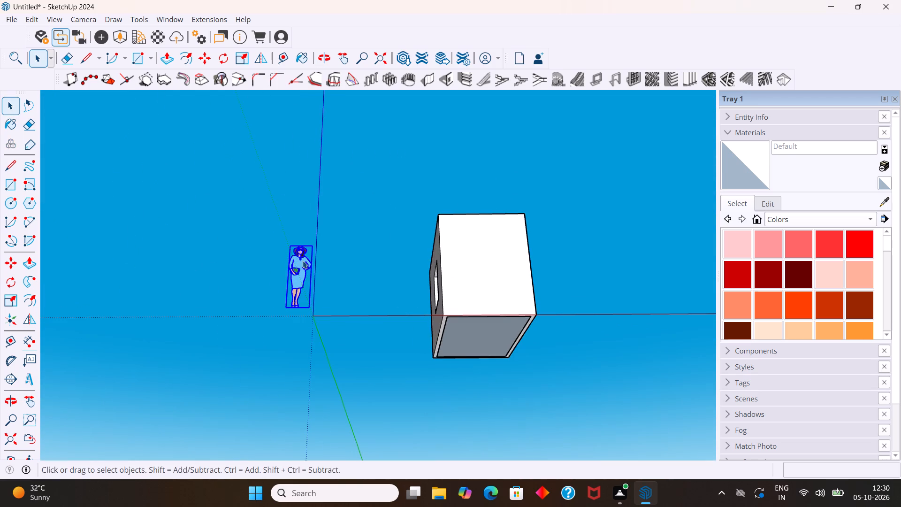
pyautogui.click(395, 351)
pyautogui.press('space')
# Undo the window recess so that only its square outline is left on the long wall.
pyautogui.moveTo(403, 340); pyautogui.dragTo(598, 437, button='middle')
pyautogui.scroll(4, 426, 371)
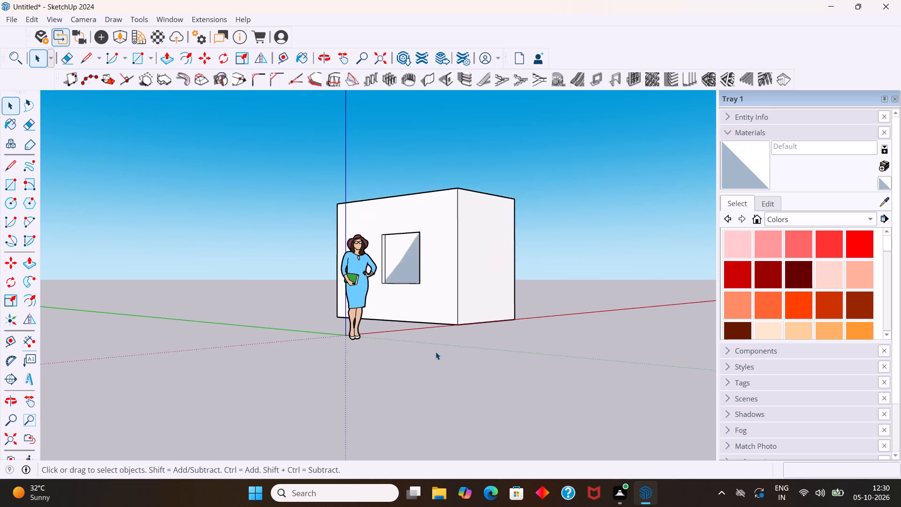
pyautogui.scroll(4, 435, 352)
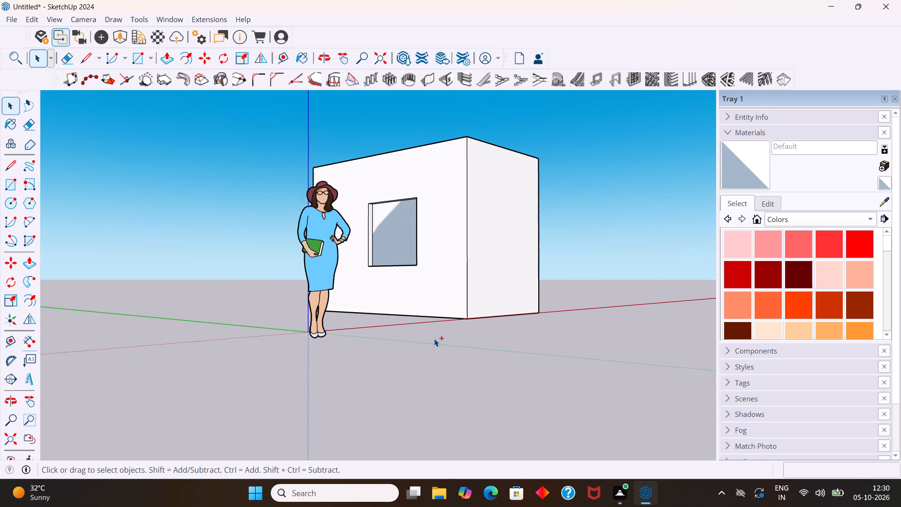
pyautogui.hotkey('ctrl', 'z')
pyautogui.hotkey('ctrl', 'z')
pyautogui.hotkey('ctrl', 'z')
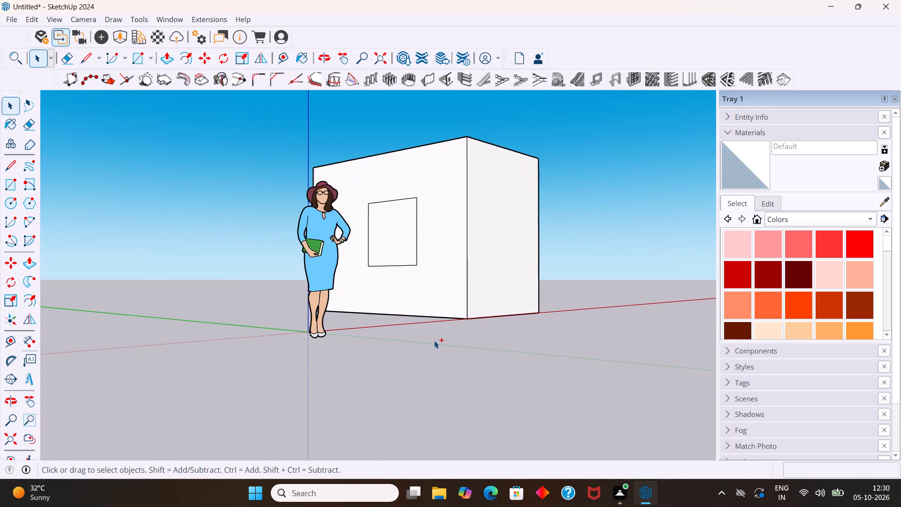
# Examine the room's interior, wall tops and window outline from above.
pyautogui.moveTo(305, 259); pyautogui.dragTo(492, 314, button='middle')
pyautogui.scroll(-1, 479, 334)
pyautogui.scroll(1, 419, 232)
pyautogui.moveTo(409, 185); pyautogui.dragTo(403, 197, button='middle')
pyautogui.moveTo(399, 208); pyautogui.dragTo(430, 337, button='middle')
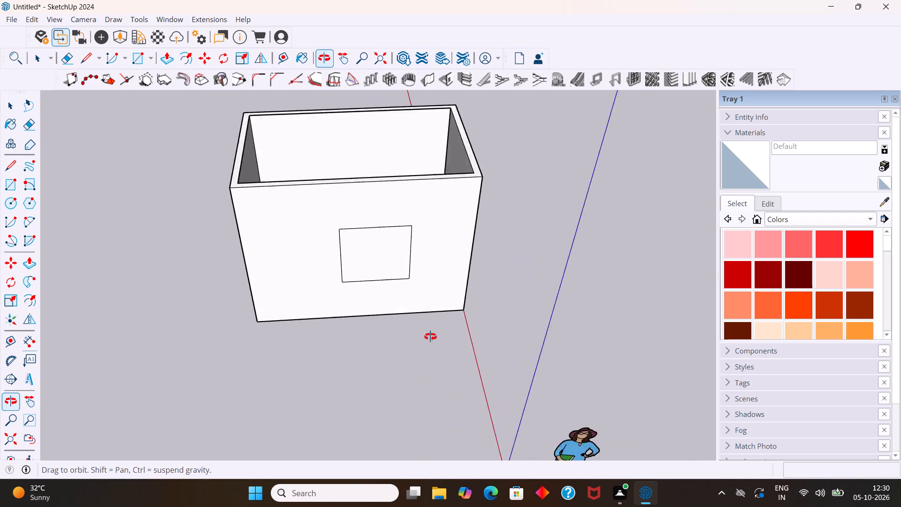
pyautogui.moveTo(430, 337); pyautogui.dragTo(492, 339, button='middle')
pyautogui.scroll(-1, 354, 192)
pyautogui.moveTo(354, 192); pyautogui.dragTo(383, 347, button='middle')
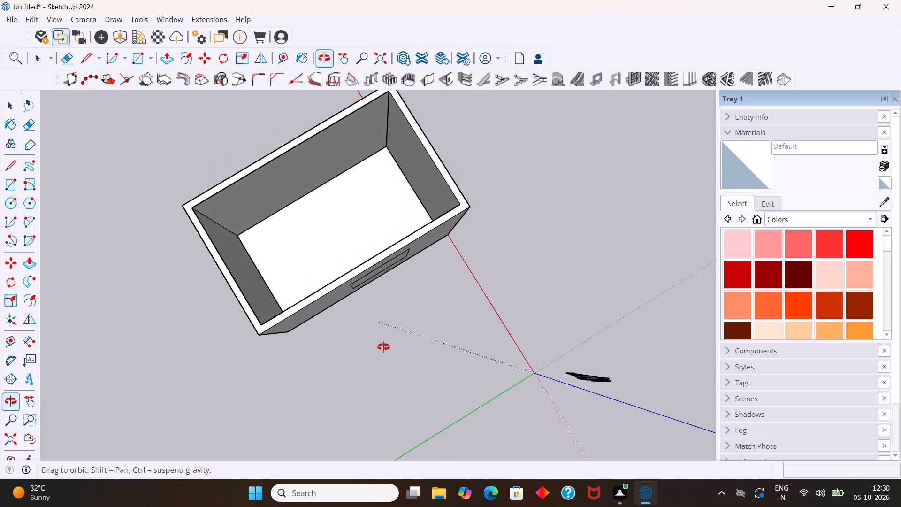
pyautogui.moveTo(383, 347); pyautogui.dragTo(383, 334, button='middle')
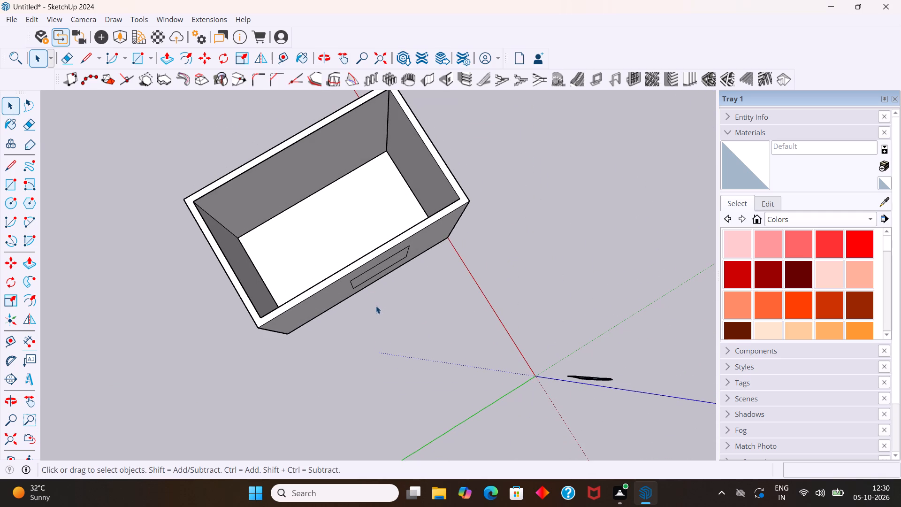
pyautogui.scroll(-5, 375, 303)
pyautogui.moveTo(378, 305); pyautogui.dragTo(316, 202, button='middle')
pyautogui.scroll(1, 278, 187)
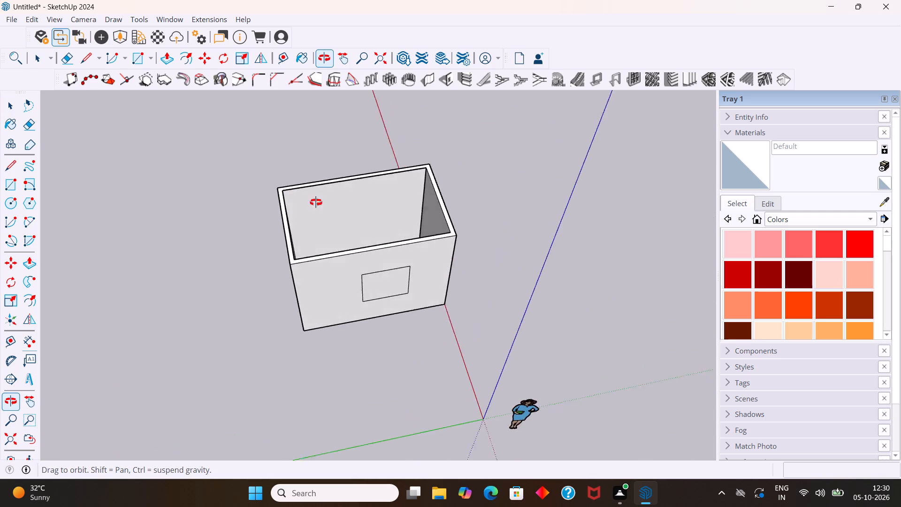
pyautogui.moveTo(316, 202); pyautogui.dragTo(318, 203, button='middle')
pyautogui.moveTo(360, 284); pyautogui.dragTo(302, 198, button='middle')
pyautogui.moveTo(399, 230); pyautogui.dragTo(319, 294, button='middle')
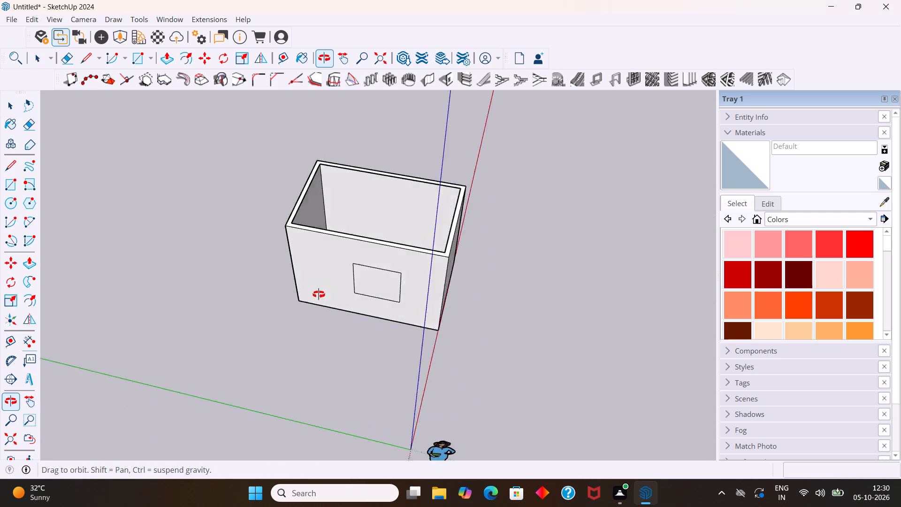
pyautogui.moveTo(319, 294); pyautogui.dragTo(393, 218, button='middle')
# Examine the window outline on the long wall from close above and from the outside front and corners.
pyautogui.scroll(4, 393, 219)
pyautogui.moveTo(388, 240); pyautogui.dragTo(388, 339, button='middle')
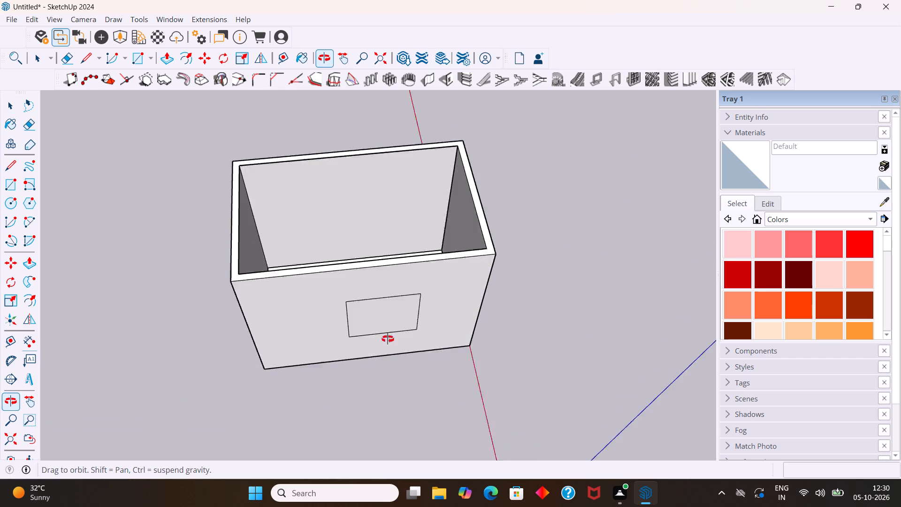
pyautogui.moveTo(388, 339); pyautogui.dragTo(387, 277, button='middle')
pyautogui.scroll(1, 382, 320)
pyautogui.middleClick(374, 284)
pyautogui.moveTo(374, 286); pyautogui.dragTo(372, 383, button='middle')
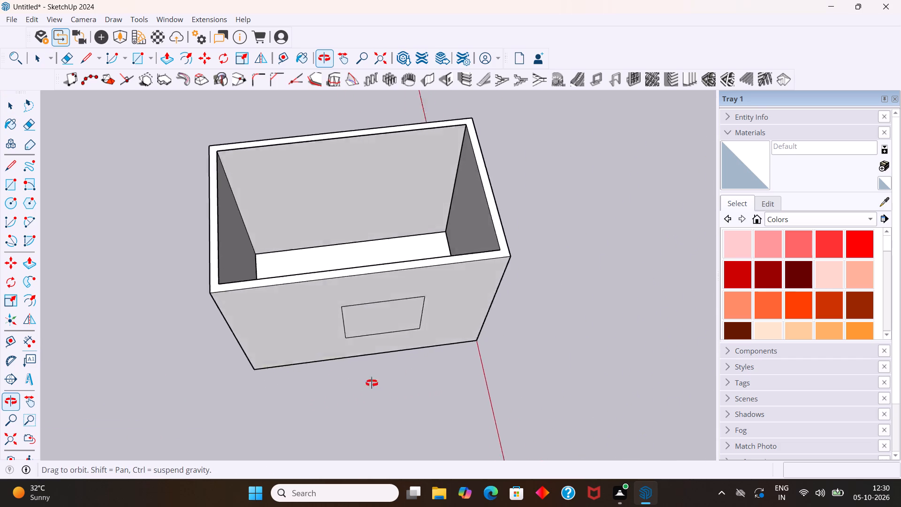
pyautogui.moveTo(372, 383); pyautogui.dragTo(425, 227, button='middle')
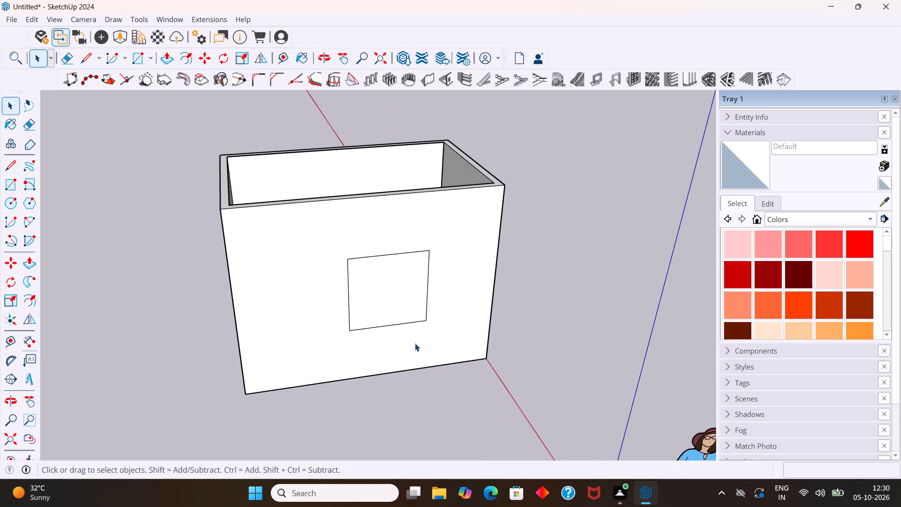
pyautogui.moveTo(408, 341); pyautogui.dragTo(230, 233, button='middle')
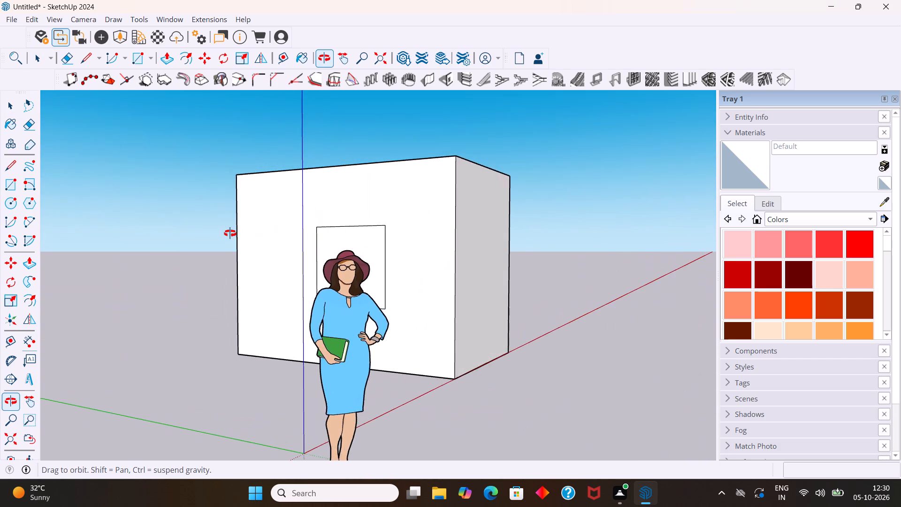
pyautogui.moveTo(230, 233); pyautogui.dragTo(394, 238, button='middle')
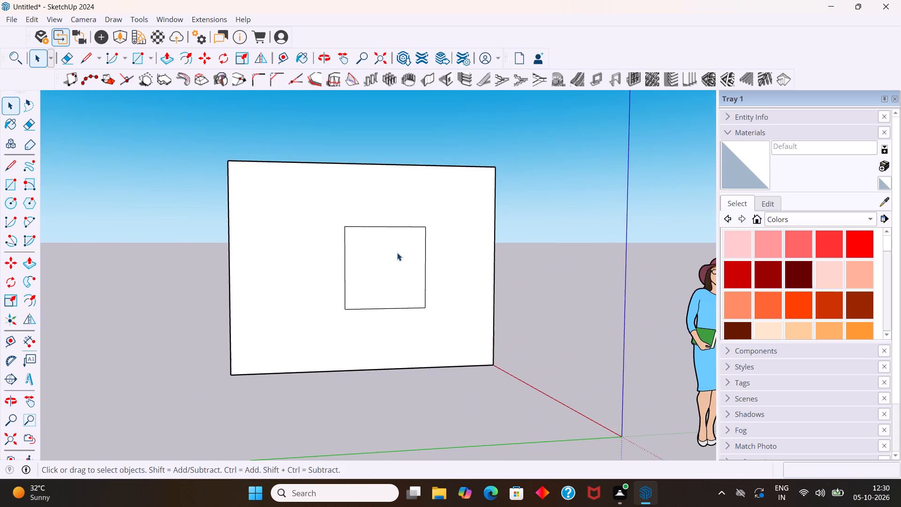
pyautogui.moveTo(392, 261); pyautogui.dragTo(542, 285, button='middle')
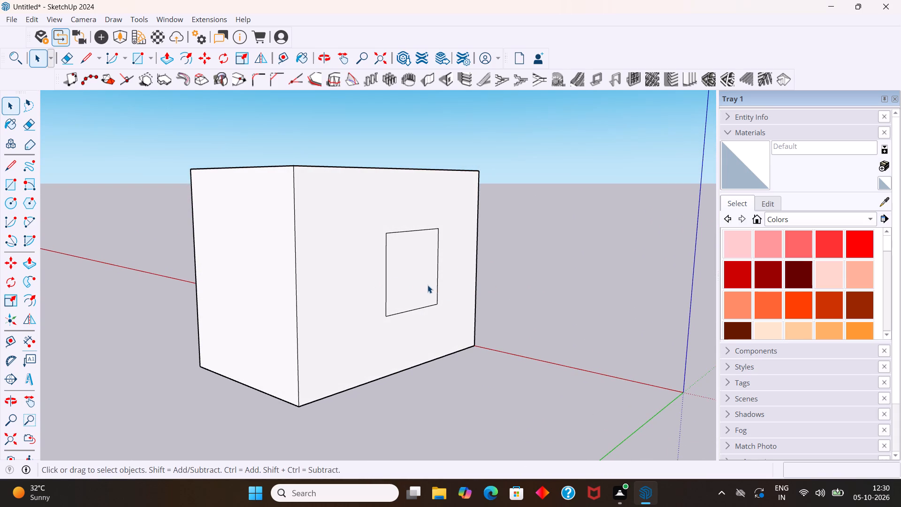
# Undo all remaining modelling, including the window outline, guides, walls and floor, back to an empty model.
pyautogui.hotkey('ctrl', 'z')
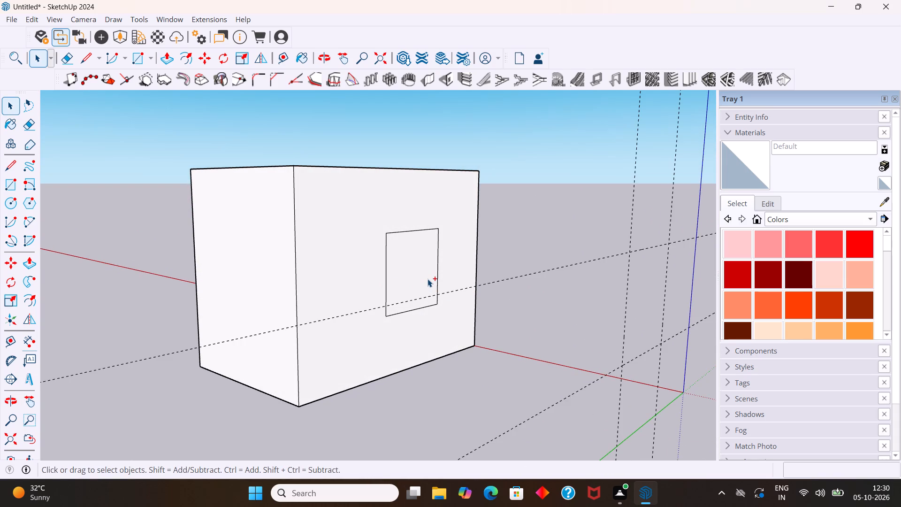
pyautogui.hotkey('ctrl', 'z')
pyautogui.hotkey('ctrl', 'z')
pyautogui.hotkey('ctrl', 'z')
pyautogui.hotkey('ctrl', 'z')
pyautogui.hotkey('ctrl', 'z')
pyautogui.hotkey('ctrl', 'z')
pyautogui.hotkey('ctrl', 'z')
pyautogui.hotkey('ctrl', 'z')
pyautogui.hotkey('ctrl', 'z')
pyautogui.hotkey('ctrl', 'z')
pyautogui.hotkey('ctrl', 'z')
pyautogui.hotkey('ctrl', 'z')
pyautogui.hotkey('ctrl', 'z')
pyautogui.hotkey('ctrl', 'z')
pyautogui.hotkey('ctrl', 'z')
pyautogui.hotkey('ctrl', 'z')
pyautogui.hotkey('ctrl', 'z')
pyautogui.hotkey('ctrl', 'z')
pyautogui.hotkey('ctrl', 'z')
pyautogui.hotkey('ctrl', 'z')
pyautogui.hotkey('ctrl', 'z')
pyautogui.hotkey('ctrl', 'z')
pyautogui.hotkey('ctrl', 'z')
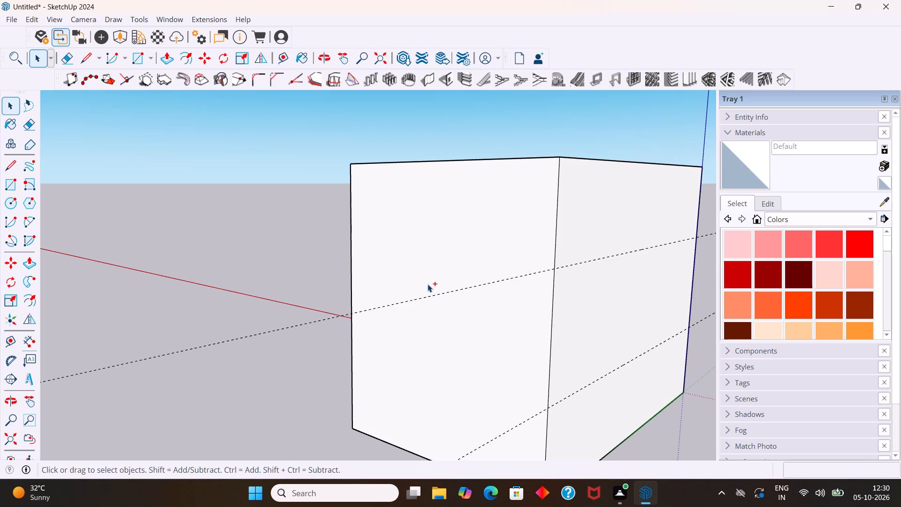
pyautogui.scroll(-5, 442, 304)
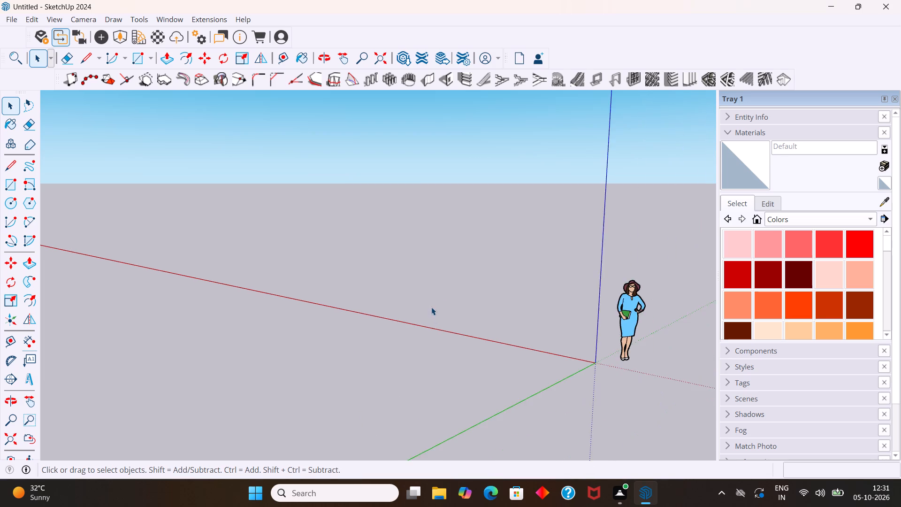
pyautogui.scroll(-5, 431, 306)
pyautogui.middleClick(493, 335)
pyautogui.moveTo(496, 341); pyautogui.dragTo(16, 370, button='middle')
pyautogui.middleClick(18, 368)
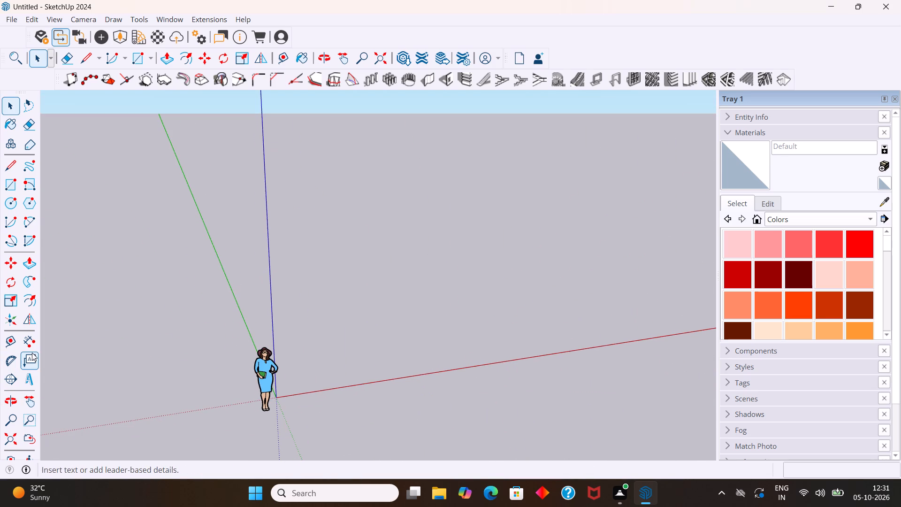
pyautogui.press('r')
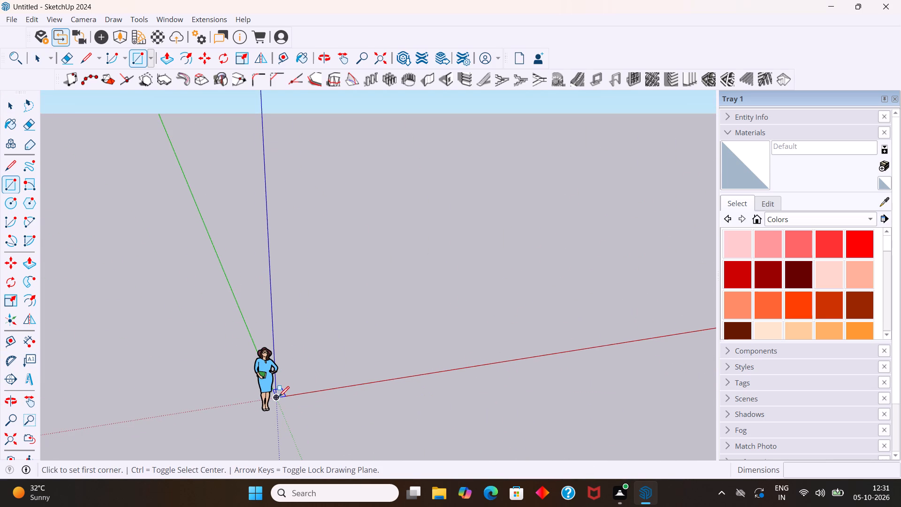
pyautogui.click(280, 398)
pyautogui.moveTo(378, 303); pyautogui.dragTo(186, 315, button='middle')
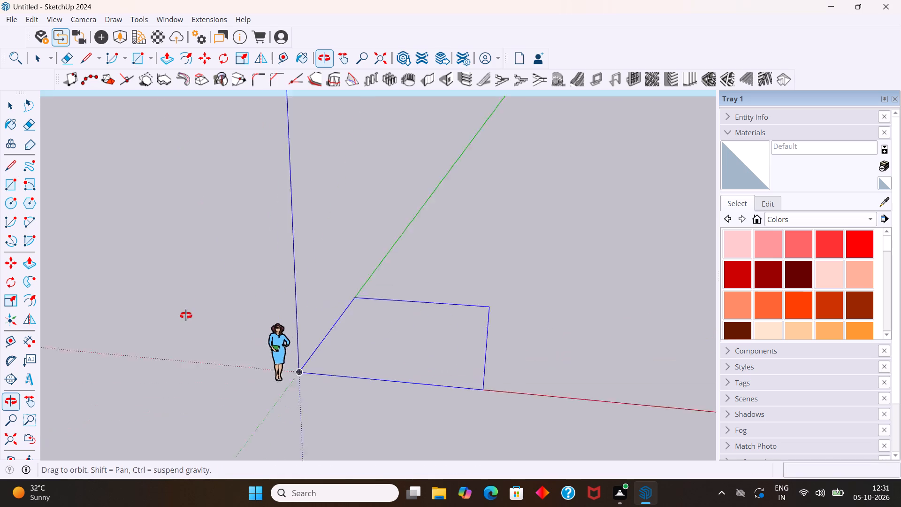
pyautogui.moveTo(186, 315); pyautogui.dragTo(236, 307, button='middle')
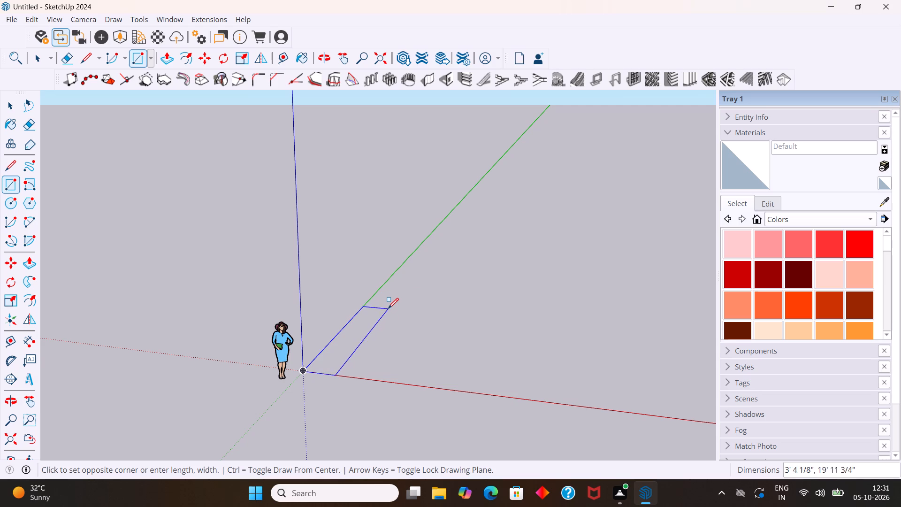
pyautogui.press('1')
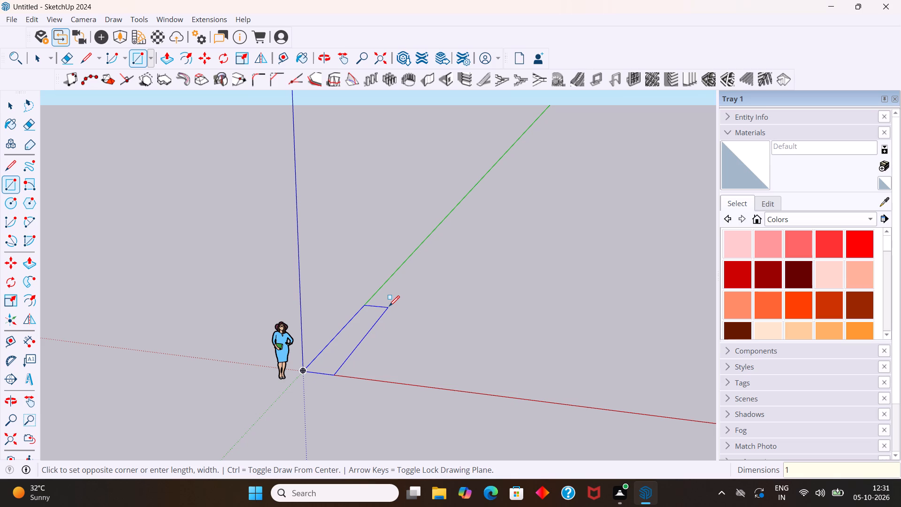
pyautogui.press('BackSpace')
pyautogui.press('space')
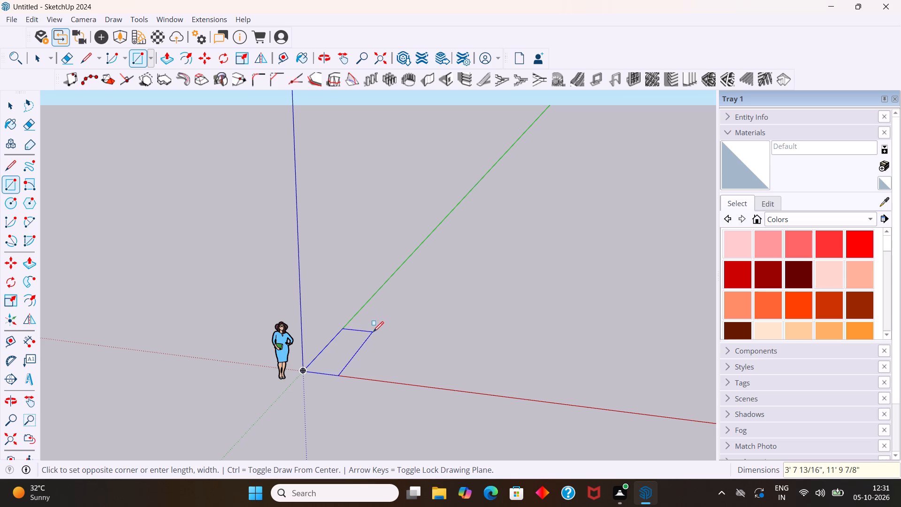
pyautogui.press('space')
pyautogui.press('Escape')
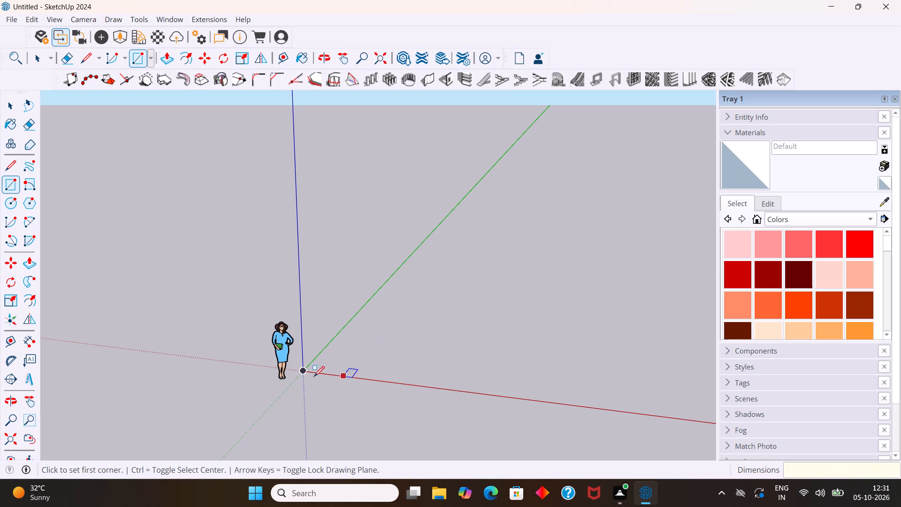
# Draw an 8' by 12' floor rectangle from the origin, with the 12' side along the green axis.
pyautogui.click(308, 369)
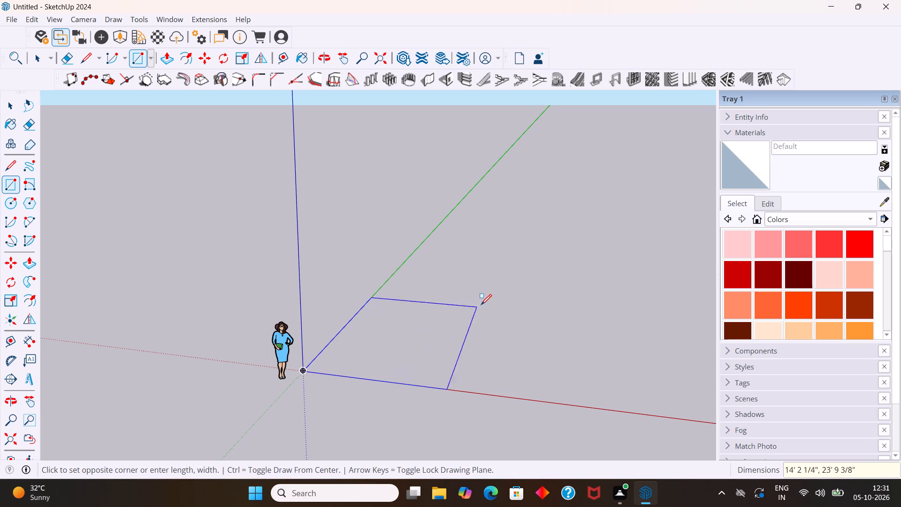
pyautogui.middleClick(511, 288)
pyautogui.middleClick(511, 288)
pyautogui.moveTo(511, 288); pyautogui.dragTo(455, 278, button='middle')
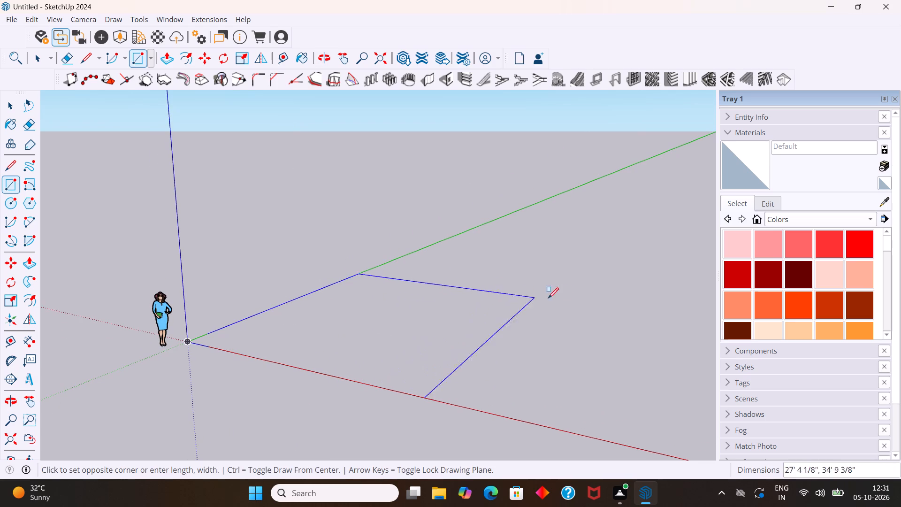
pyautogui.middleClick(464, 268)
pyautogui.moveTo(467, 277); pyautogui.dragTo(542, 342, button='middle')
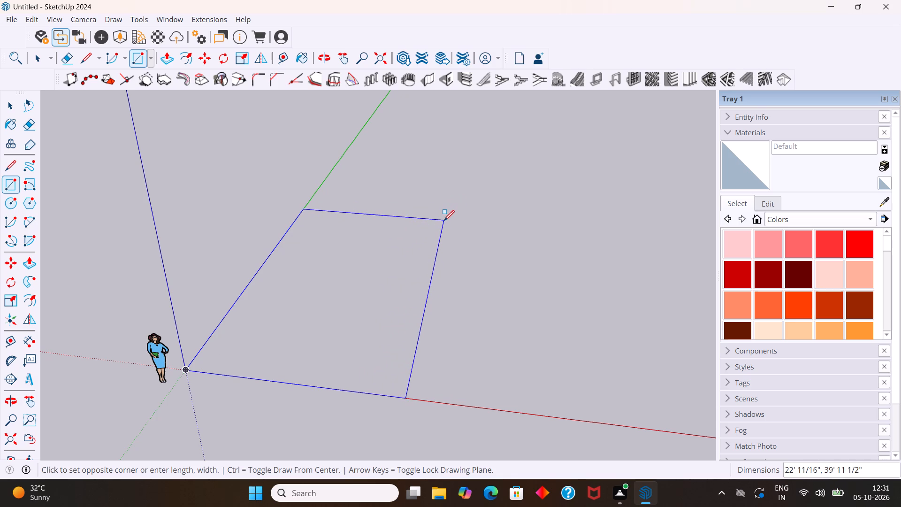
pyautogui.press('1')
pyautogui.press('2')
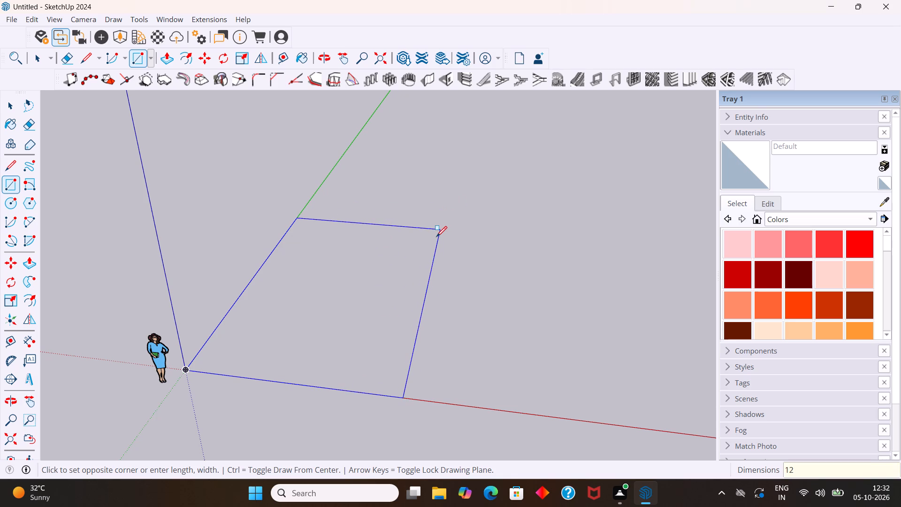
pyautogui.press("'")
pyautogui.press(',')
pyautogui.press('BackSpace')
pyautogui.press('BackSpace')
pyautogui.press('BackSpace')
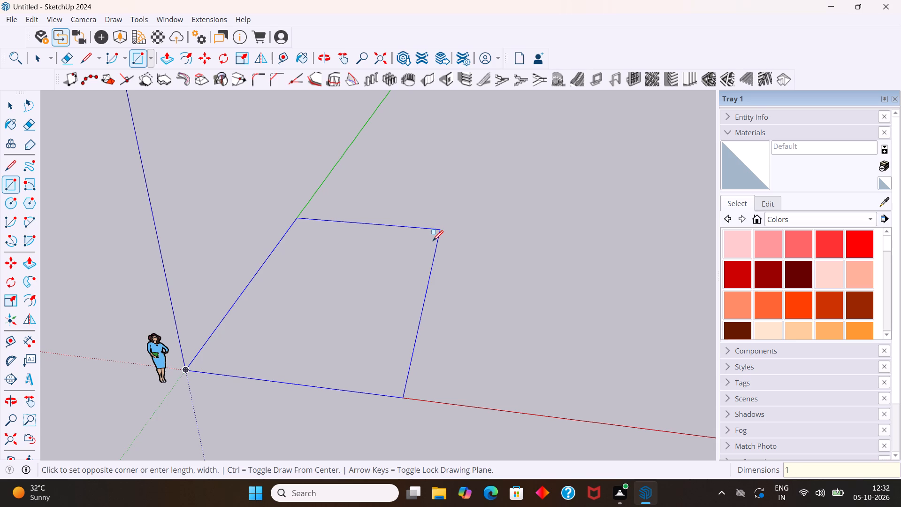
pyautogui.press('BackSpace')
pyautogui.press('8')
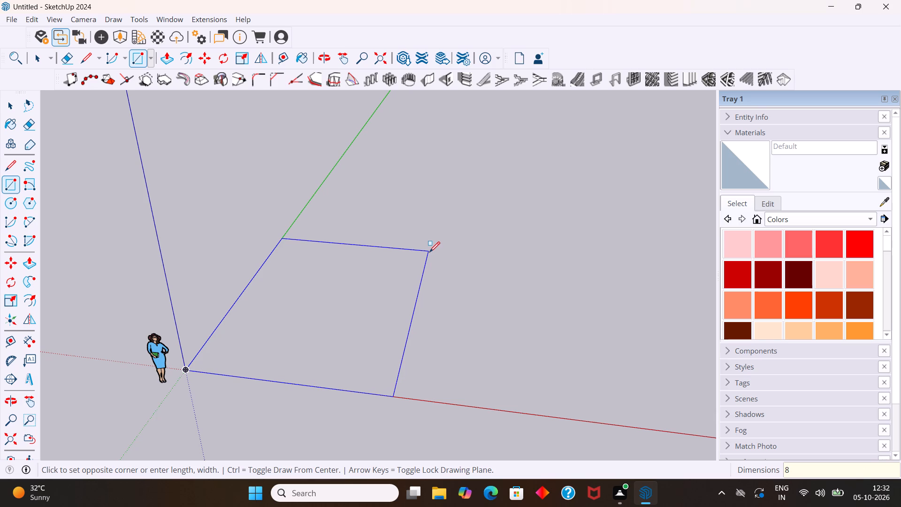
pyautogui.press("'")
pyautogui.press(',')
pyautogui.press('1')
pyautogui.press('2')
pyautogui.press("'")
pyautogui.press('Return')
pyautogui.press('space')
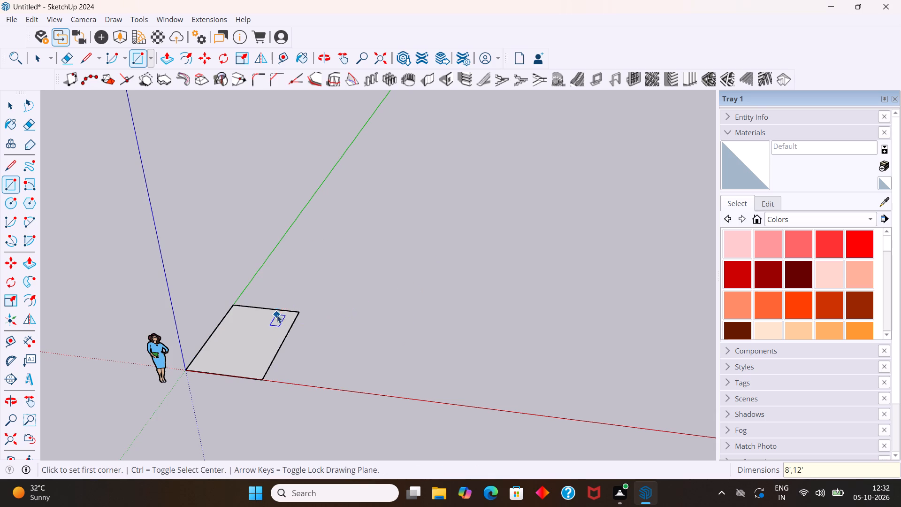
# Offset the floor rectangle's outline 4.5 inches inward to form the wall thickness.
pyautogui.scroll(3, 210, 355)
pyautogui.moveTo(222, 364); pyautogui.dragTo(380, 346, button='middle')
pyautogui.scroll(-5, 243, 425)
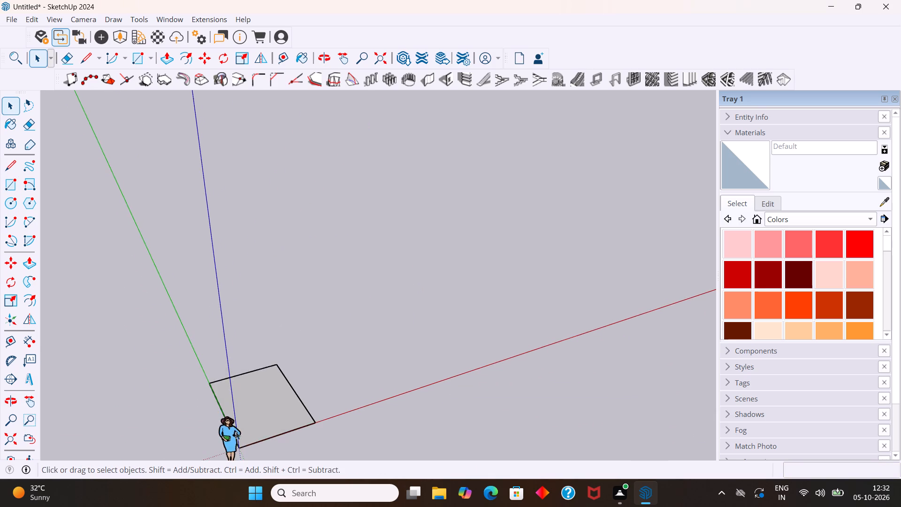
pyautogui.scroll(-9, 236, 431)
pyautogui.moveTo(375, 407); pyautogui.dragTo(218, 353, button='middle')
pyautogui.scroll(2, 216, 353)
pyautogui.scroll(7, 276, 425)
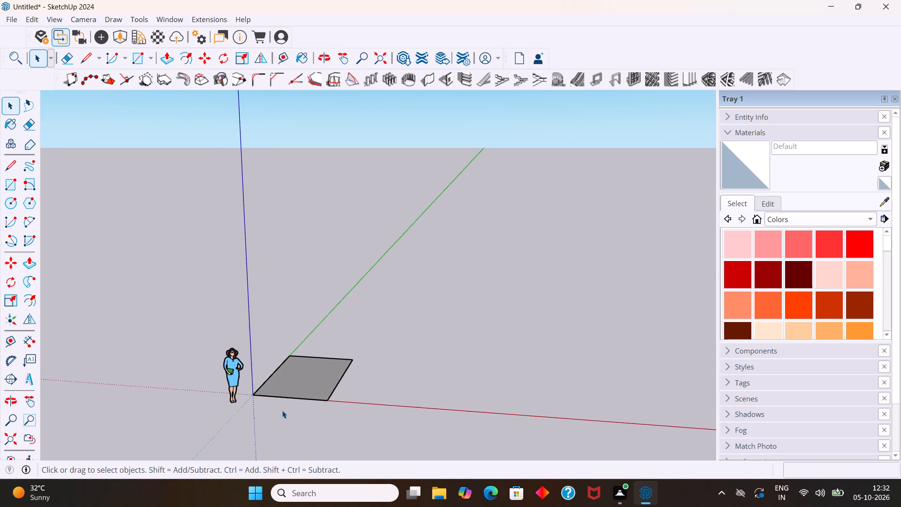
pyautogui.scroll(10, 282, 410)
pyautogui.moveTo(248, 393); pyautogui.dragTo(347, 416, button='middle')
pyautogui.scroll(1, 262, 393)
pyautogui.scroll(3, 346, 413)
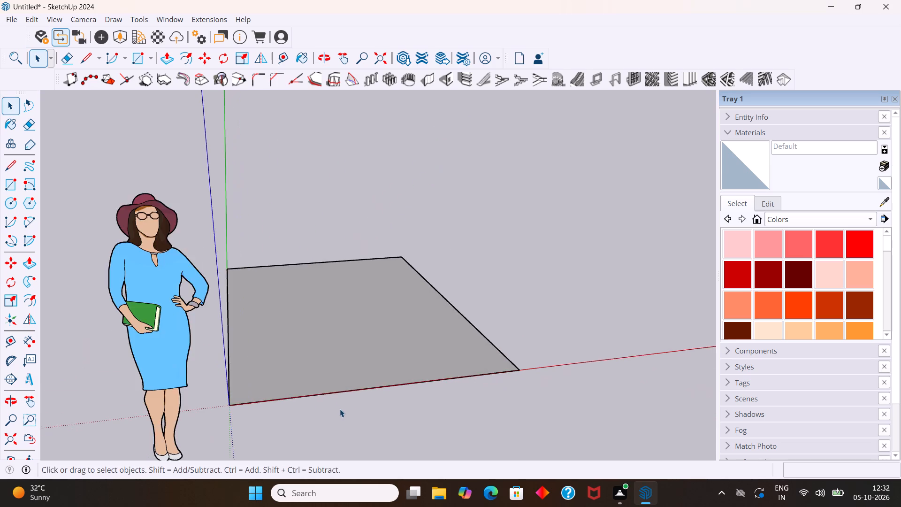
pyautogui.moveTo(324, 408); pyautogui.dragTo(265, 418, button='middle')
pyautogui.scroll(1, 265, 418)
pyautogui.click(304, 298)
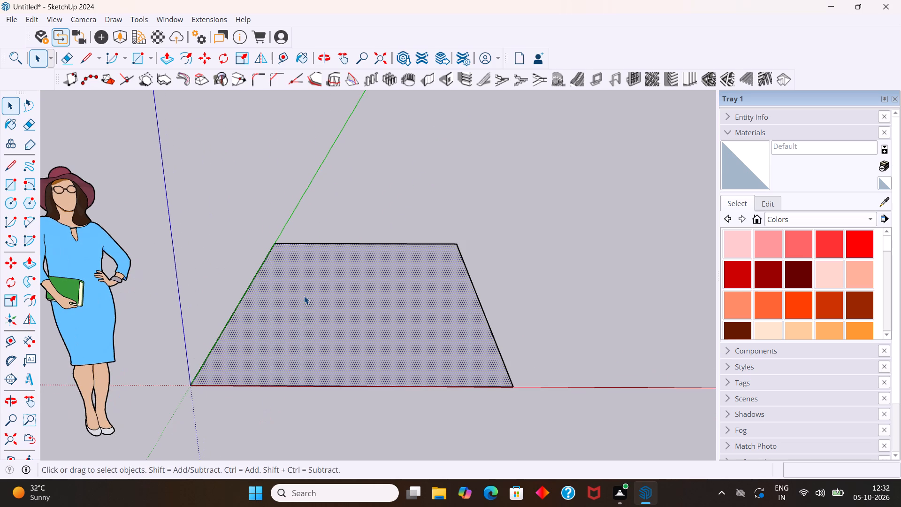
pyautogui.press('f')
pyautogui.moveTo(304, 296); pyautogui.dragTo(277, 323)
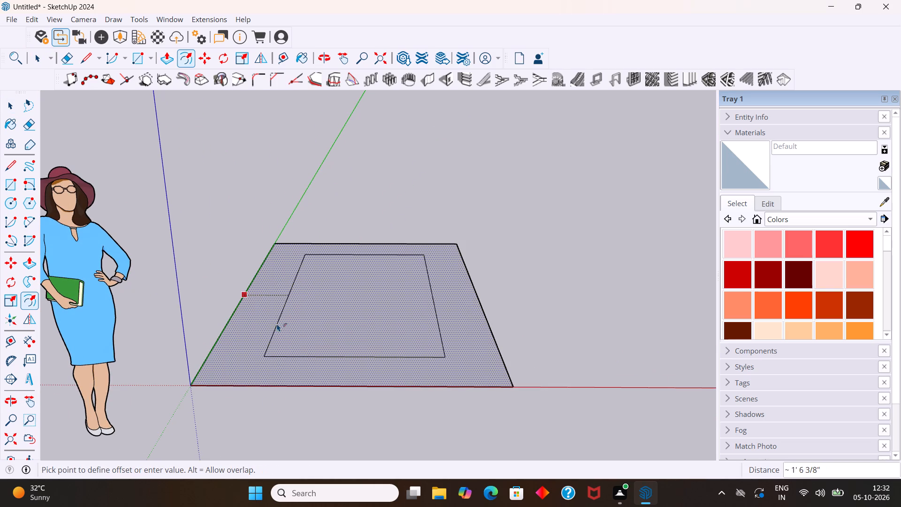
pyautogui.moveTo(277, 323); pyautogui.dragTo(272, 335)
pyautogui.write('4.')
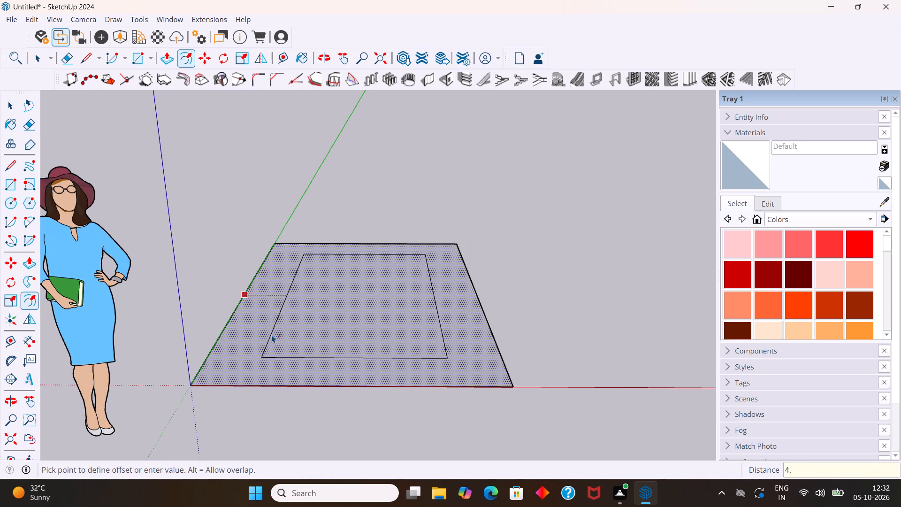
pyautogui.moveTo(272, 335); pyautogui.dragTo(270, 340)
pyautogui.press('5')
pyautogui.press('Return')
pyautogui.press('space')
pyautogui.press('space')
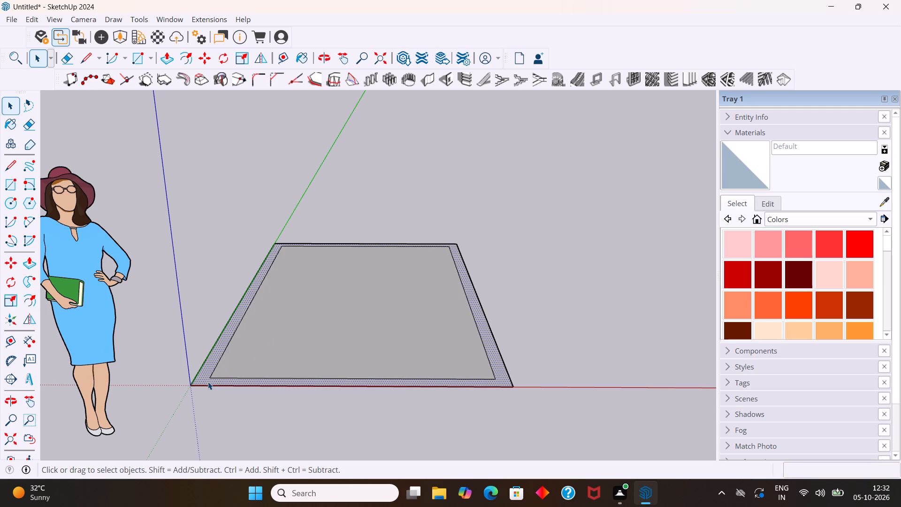
# Push/Pull the border strip around the floor up 10' to raise the room walls.
pyautogui.press('p')
pyautogui.moveTo(208, 382); pyautogui.dragTo(201, 341)
pyautogui.write('10')
pyautogui.press("'")
pyautogui.press('Return')
pyautogui.press('space')
# Place horizontal guides on the 12' wall's outer face on the green axis, 3' below its top edge and 3' above its base.
pyautogui.scroll(-15, 201, 340)
pyautogui.moveTo(214, 349); pyautogui.dragTo(219, 353, button='middle')
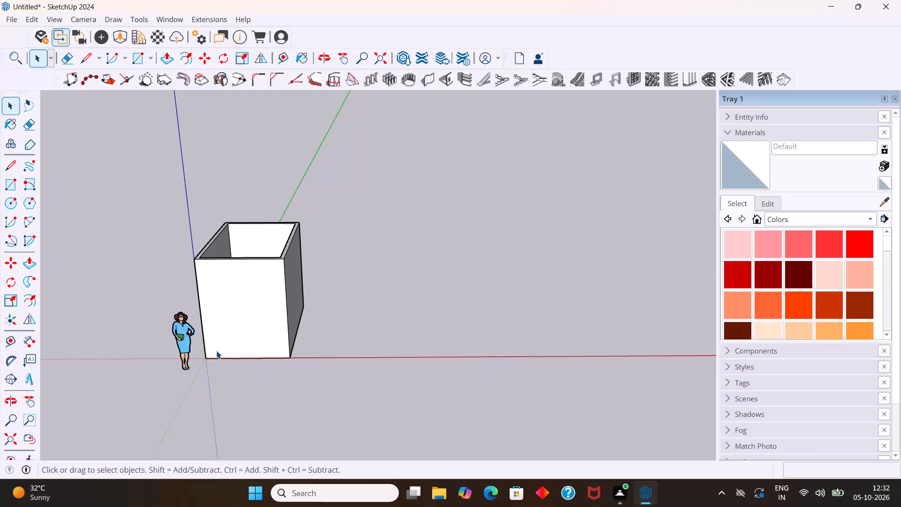
pyautogui.scroll(-1, 116, 148)
pyautogui.moveTo(229, 338); pyautogui.dragTo(484, 238, button='middle')
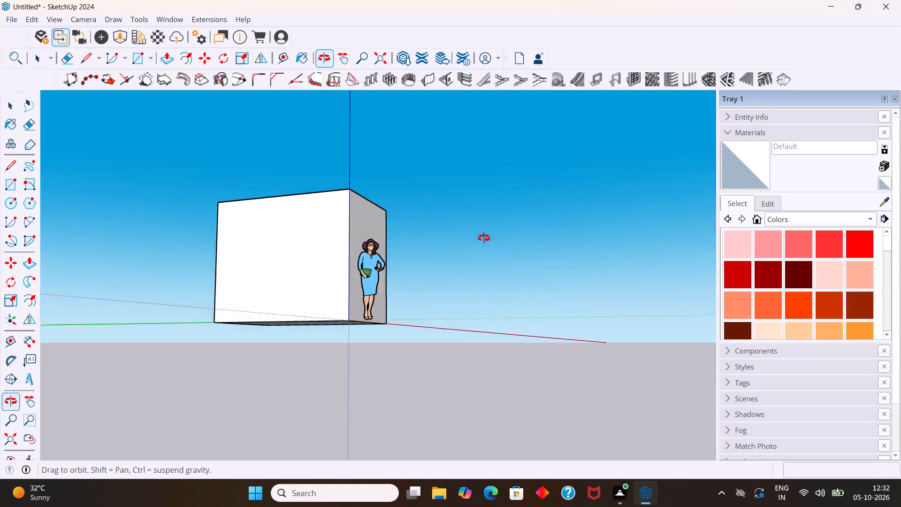
pyautogui.moveTo(484, 238); pyautogui.dragTo(471, 243, button='middle')
pyautogui.moveTo(275, 318); pyautogui.dragTo(384, 383, button='middle')
pyautogui.scroll(3, 314, 327)
pyautogui.moveTo(298, 307); pyautogui.dragTo(415, 329, button='middle')
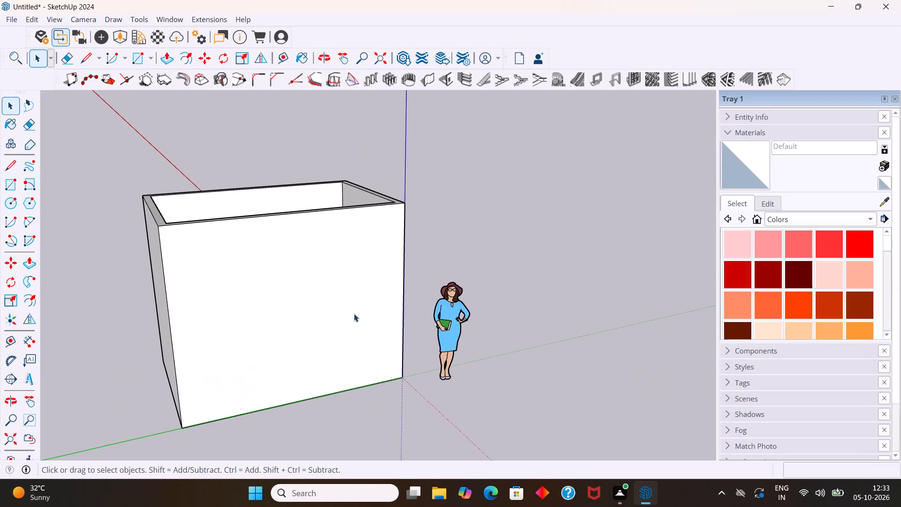
pyautogui.moveTo(355, 320); pyautogui.dragTo(227, 369, button='middle')
pyautogui.scroll(1, 229, 369)
pyautogui.press('t')
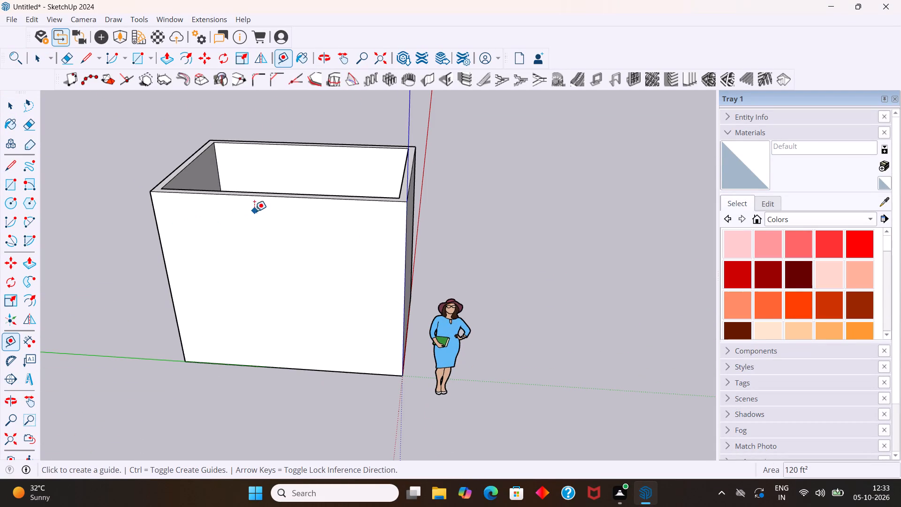
pyautogui.click(260, 198)
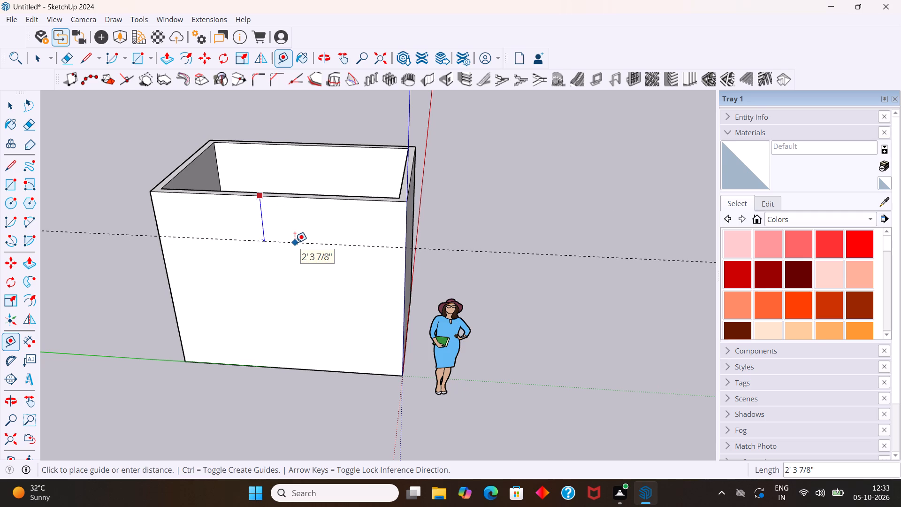
pyautogui.write("3'")
pyautogui.press('Return')
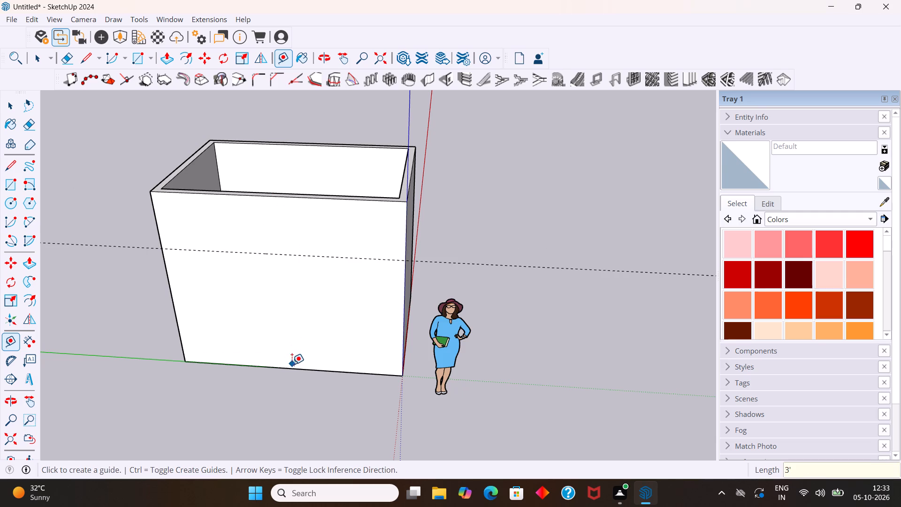
pyautogui.click(290, 372)
pyautogui.write("3'")
pyautogui.press('Return')
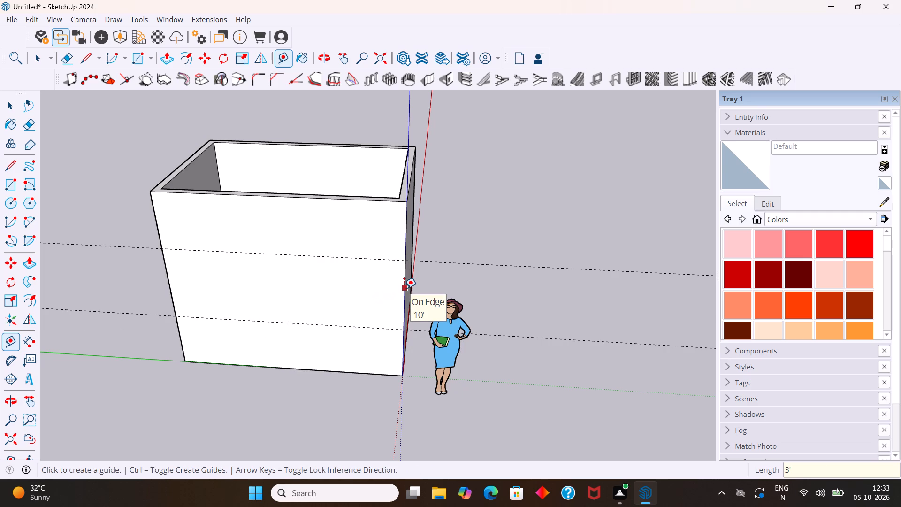
# Place vertical guides on the 12' wall's outer face, one 3' in from the end away from the origin and another 4' beyond it.
pyautogui.click(170, 295)
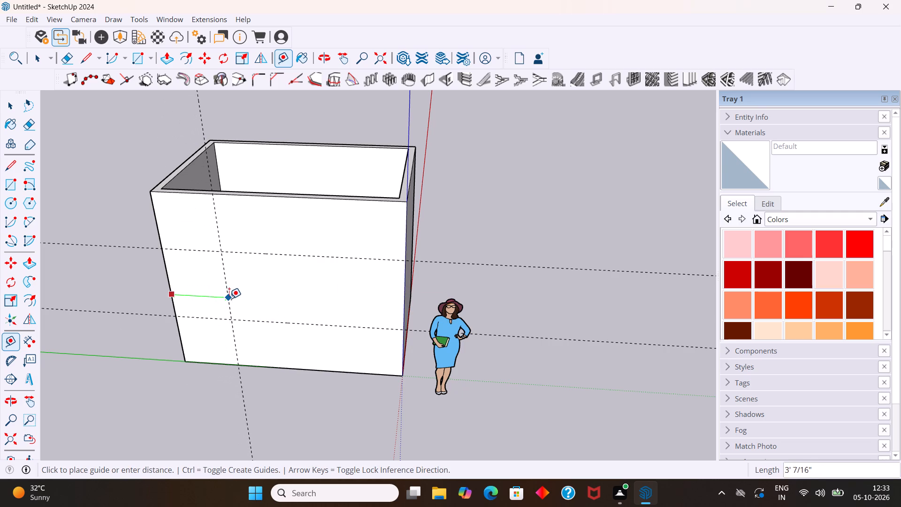
pyautogui.write("3'")
pyautogui.press('Return')
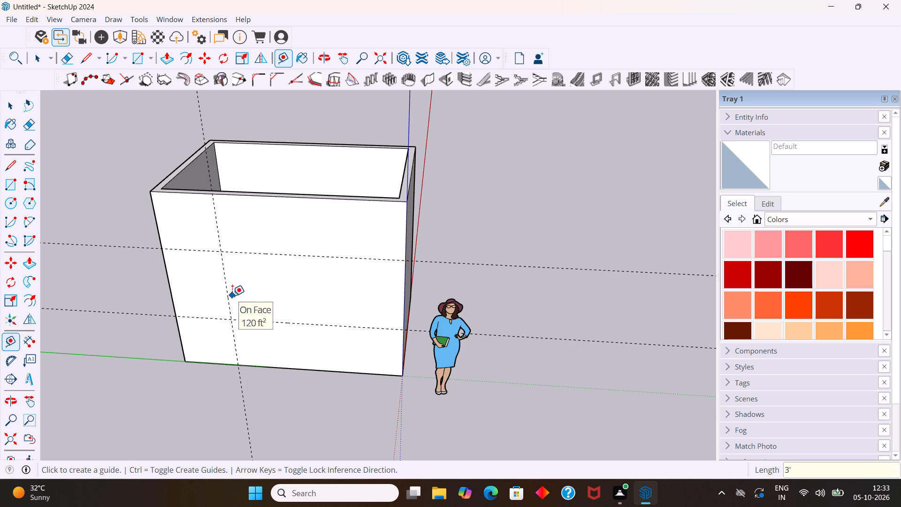
pyautogui.click(229, 306)
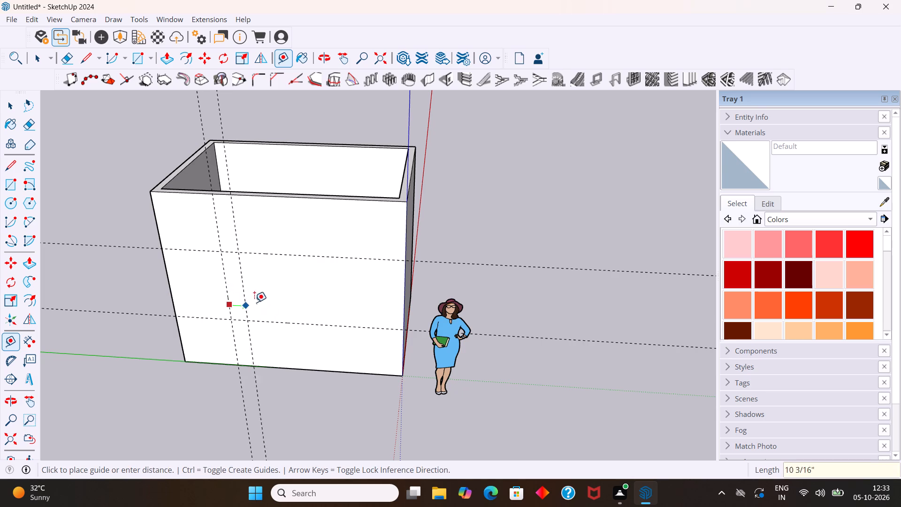
pyautogui.press('4')
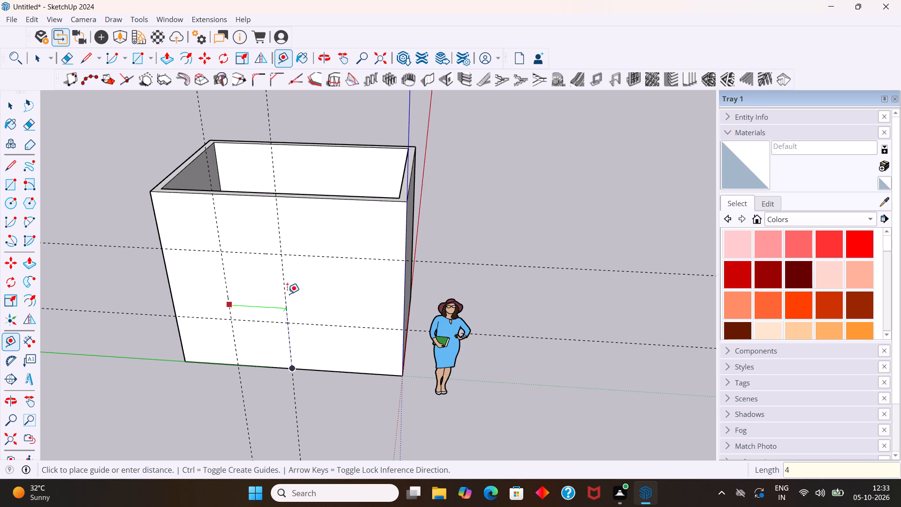
pyautogui.press("'")
pyautogui.press('Return')
pyautogui.press('space')
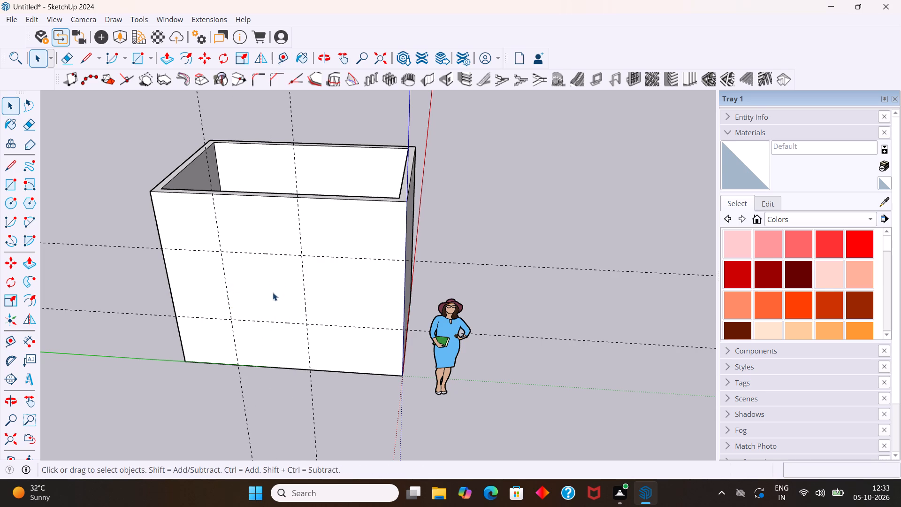
# Draw the 4'-wide window rectangle between the guide intersections on the 12' wall's outer face.
pyautogui.press('r')
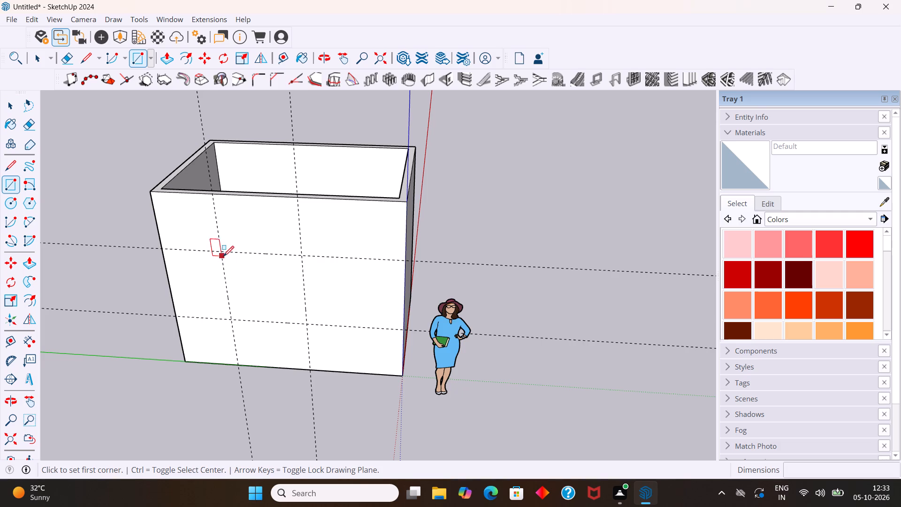
pyautogui.click(223, 255)
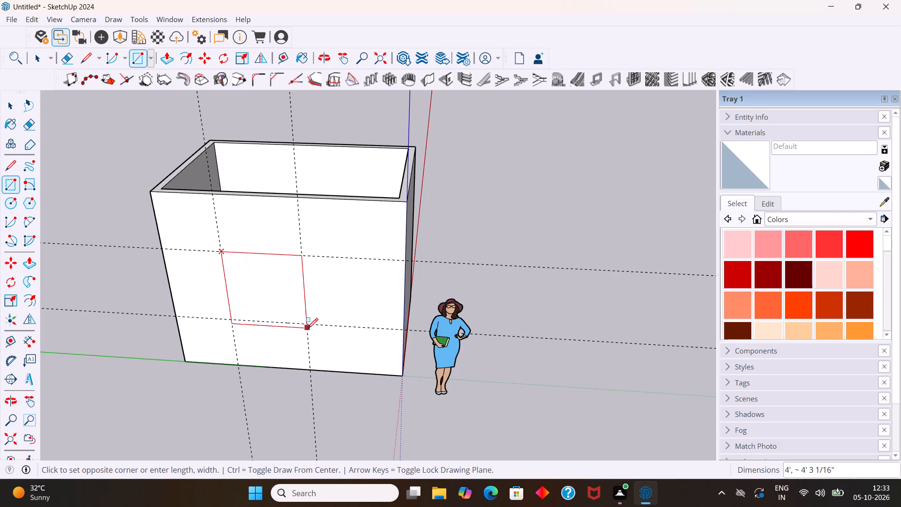
pyautogui.click(305, 323)
pyautogui.press('space')
# Push/Pull the window rectangle through the full wall thickness to cut the opening, and inspect it from several sides.
pyautogui.moveTo(288, 311); pyautogui.dragTo(373, 361, button='middle')
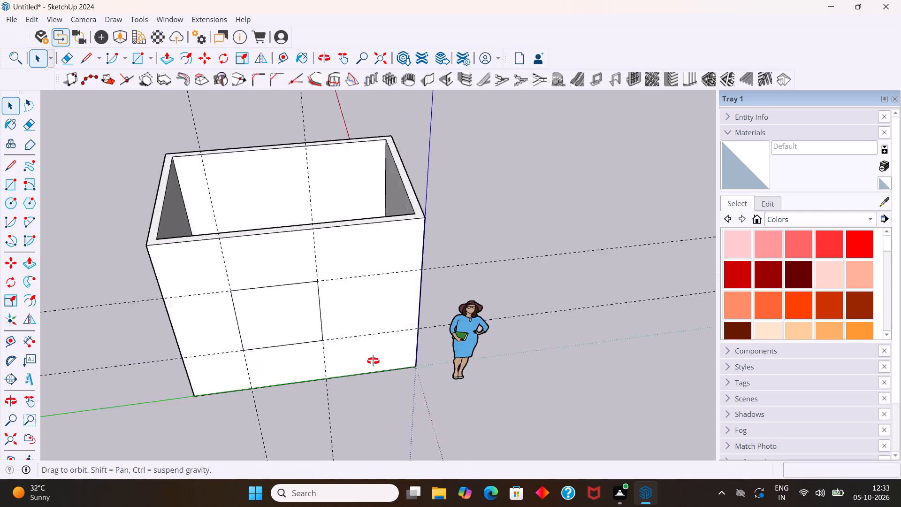
pyautogui.moveTo(373, 361); pyautogui.dragTo(373, 361, button='middle')
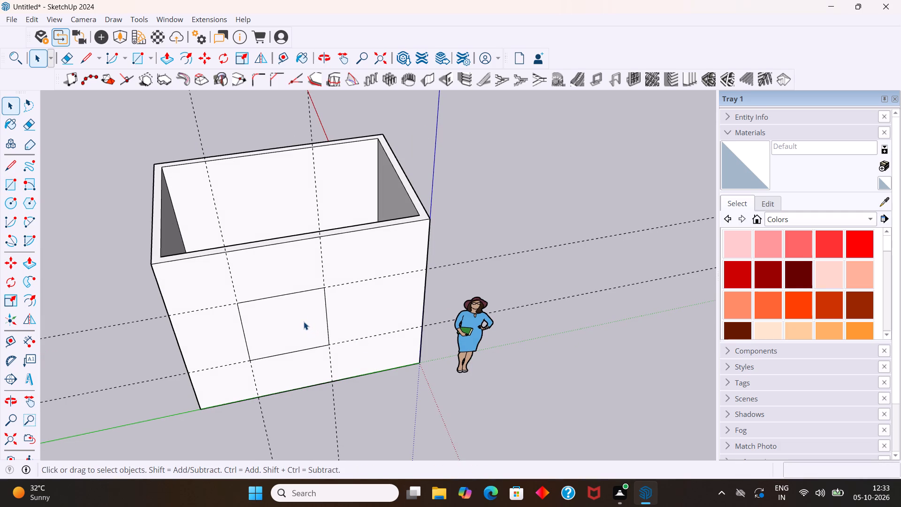
pyautogui.press('p')
pyautogui.moveTo(304, 322); pyautogui.dragTo(276, 243)
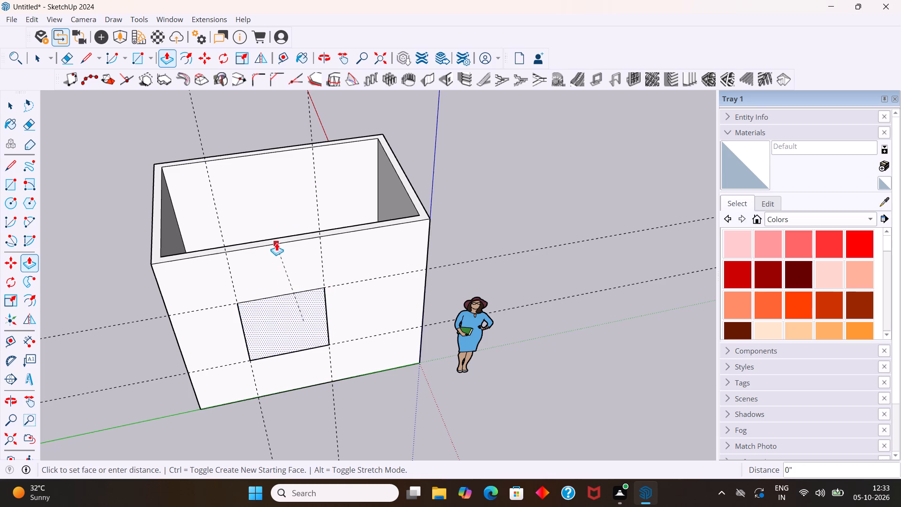
pyautogui.moveTo(276, 243); pyautogui.dragTo(275, 238)
pyautogui.press('space')
pyautogui.moveTo(285, 253); pyautogui.dragTo(292, 254, button='middle')
pyautogui.moveTo(294, 254); pyautogui.dragTo(421, 224, button='middle')
pyautogui.scroll(-2, 419, 220)
pyautogui.moveTo(426, 257); pyautogui.dragTo(284, 90, button='middle')
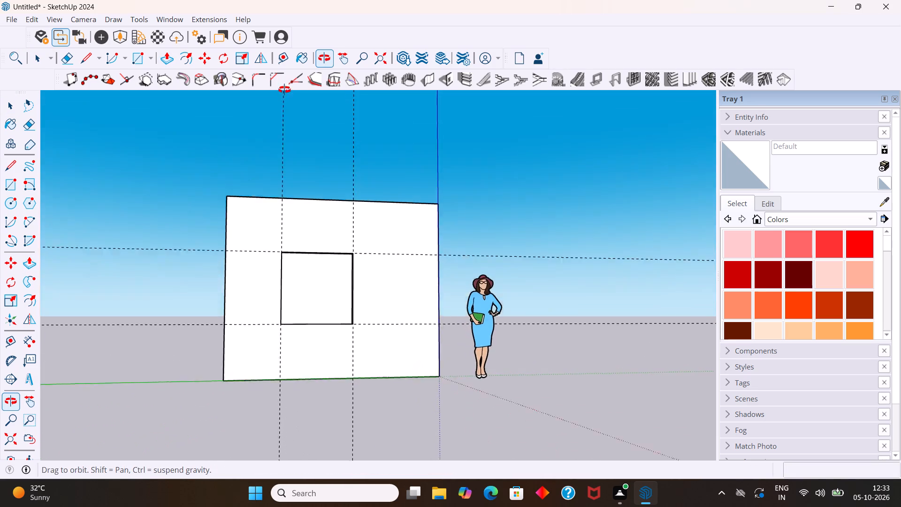
pyautogui.moveTo(284, 90); pyautogui.dragTo(301, 89, button='middle')
pyautogui.moveTo(332, 268); pyautogui.dragTo(442, 425, button='middle')
pyautogui.middleClick(441, 424)
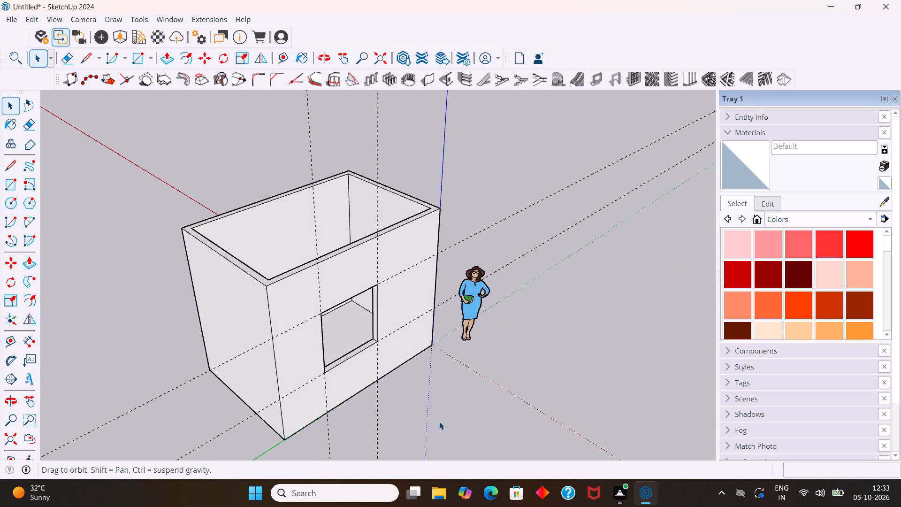
# Delete all guides from the model.
pyautogui.click(27, 17)
pyautogui.click(85, 137)
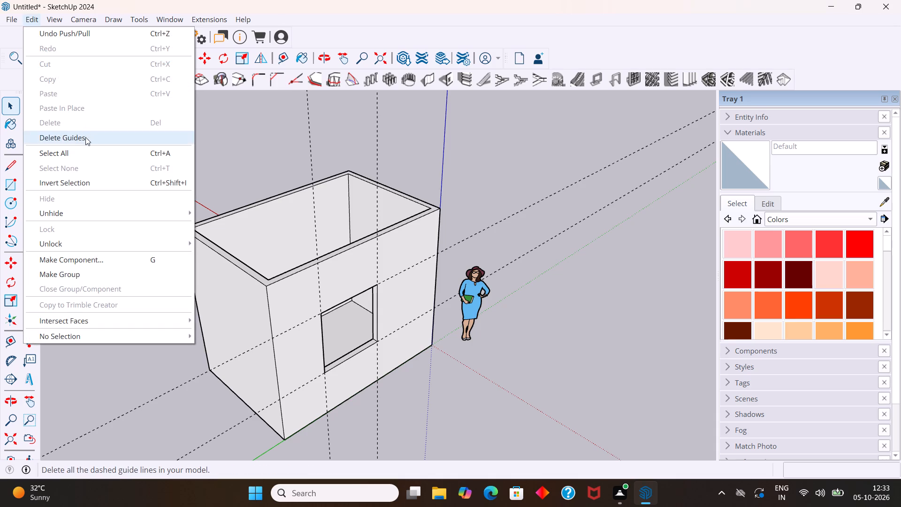
# Group the room's inner faces: the window wall, the far short wall, the floor and the opposite long wall.
pyautogui.moveTo(471, 246); pyautogui.dragTo(11, 376, button='middle')
pyautogui.scroll(-1, 471, 247)
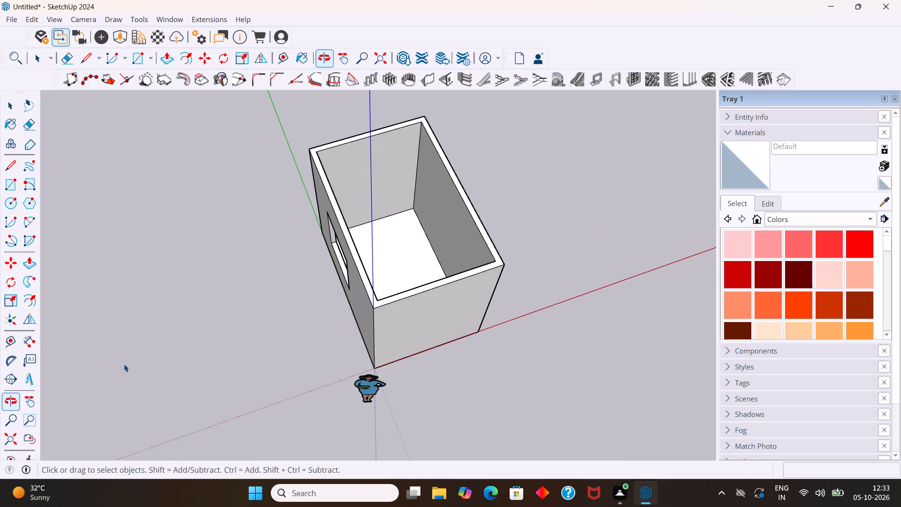
pyautogui.moveTo(383, 344); pyautogui.dragTo(208, 268, button='middle')
pyautogui.scroll(7, 368, 243)
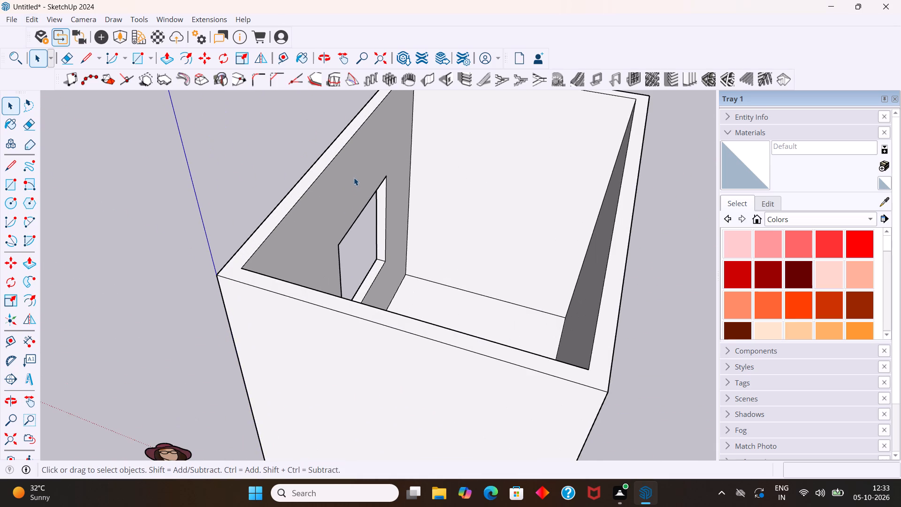
pyautogui.click(354, 173)
pyautogui.keyDown('ctrl'); pyautogui.click(458, 187); pyautogui.keyUp('ctrl')
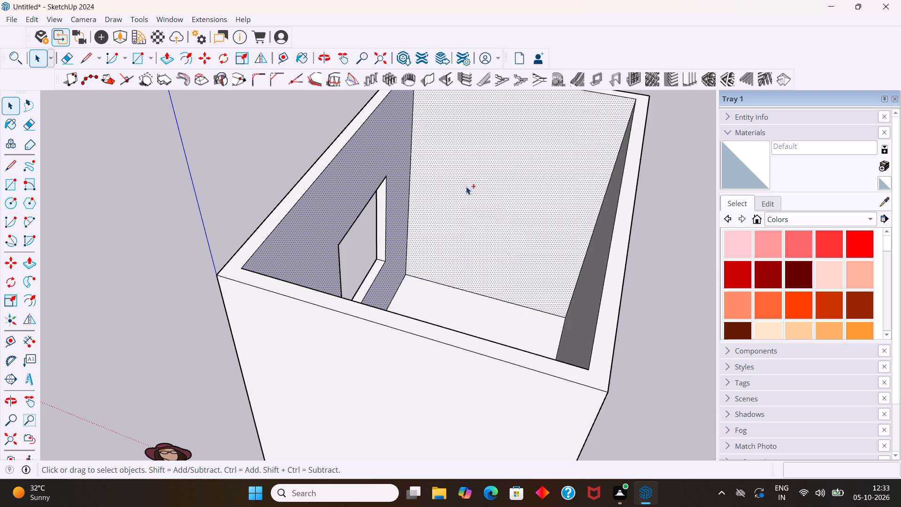
pyautogui.keyDown('ctrl'); pyautogui.click(487, 318); pyautogui.keyUp('ctrl')
pyautogui.keyDown('ctrl'); pyautogui.moveTo(466, 303); pyautogui.dragTo(571, 308, button='middle'); pyautogui.keyUp('ctrl')
pyautogui.keyDown('ctrl'); pyautogui.click(574, 272); pyautogui.keyUp('ctrl')
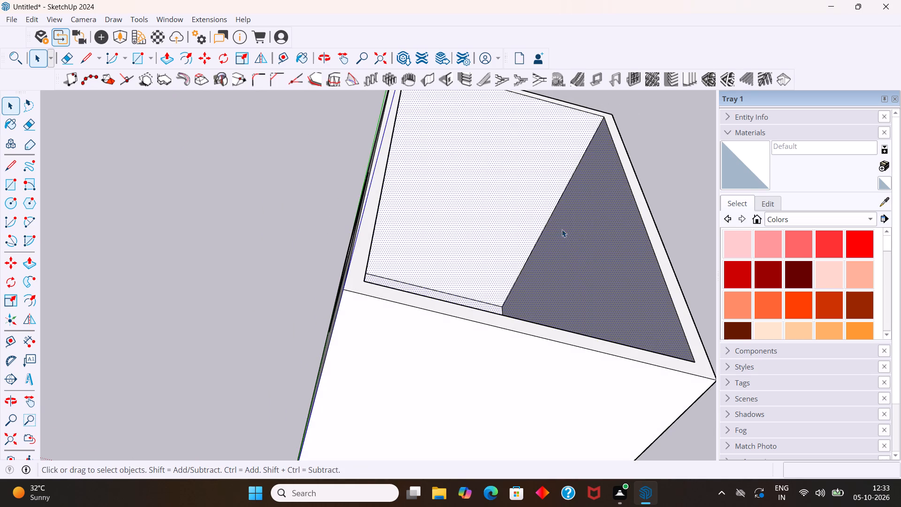
pyautogui.moveTo(496, 212); pyautogui.dragTo(490, 209, button='right')
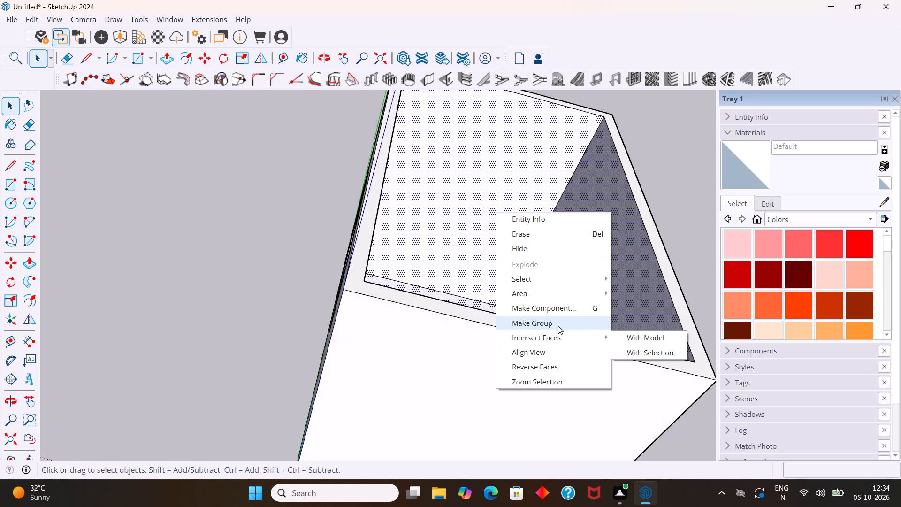
pyautogui.click(558, 325)
# Convert the group of inner faces into a component with the default settings.
pyautogui.rightClick(481, 224)
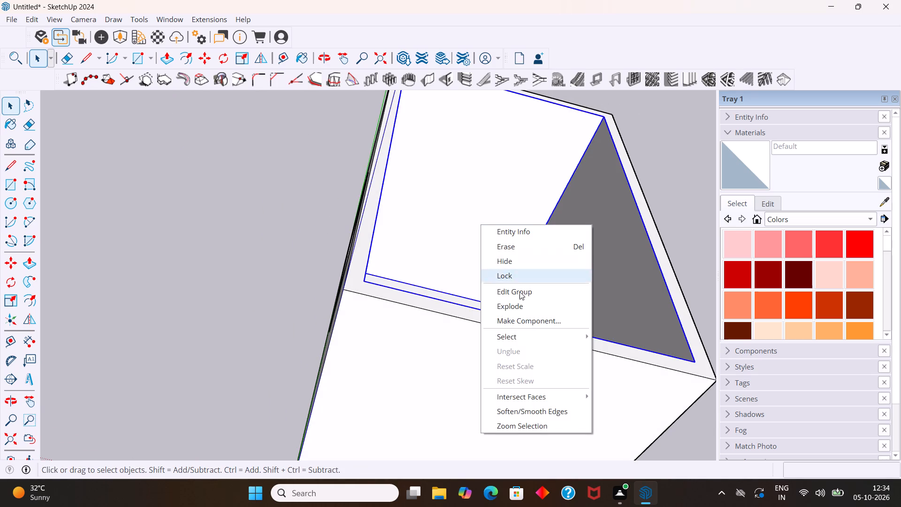
pyautogui.click(529, 320)
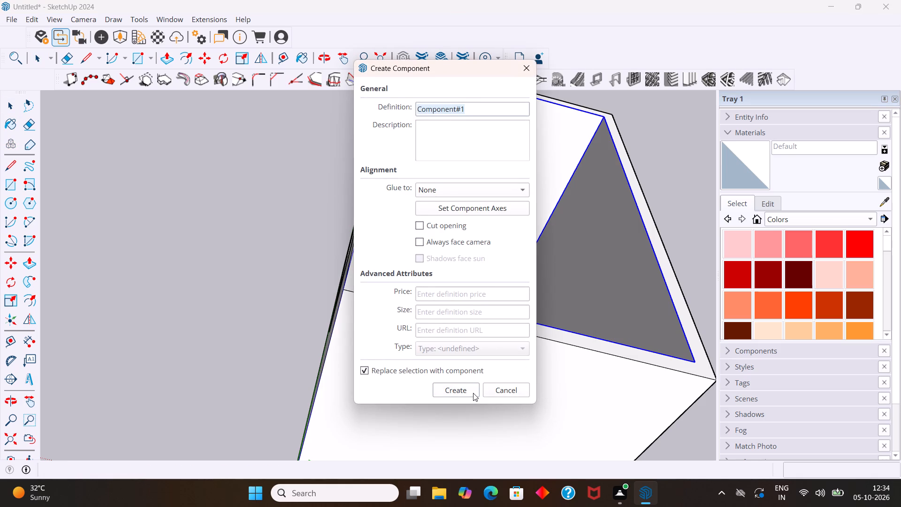
pyautogui.click(462, 393)
# Copy the inner-faces component about 36' along the red axis, out beyond the window wall of the original room.
pyautogui.press('m')
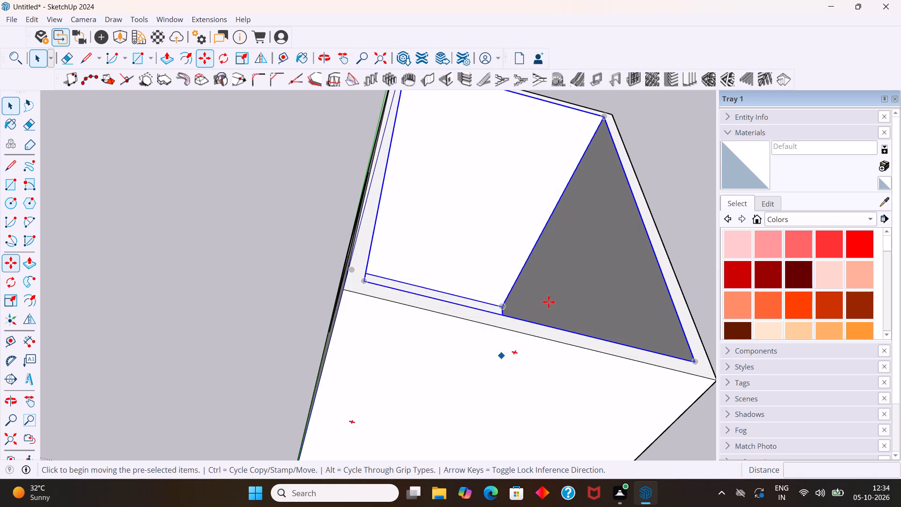
pyautogui.scroll(-4, 375, 259)
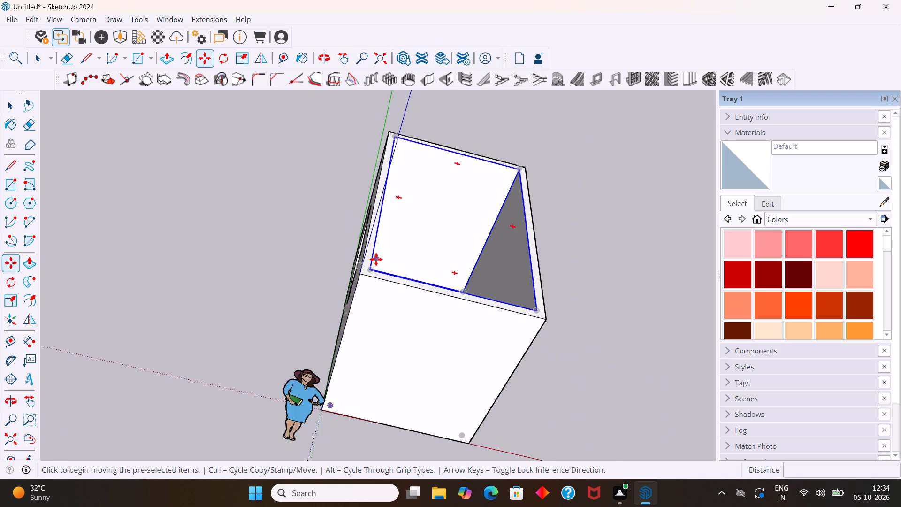
pyautogui.scroll(-5, 376, 259)
pyautogui.moveTo(476, 292); pyautogui.dragTo(422, 194, button='middle')
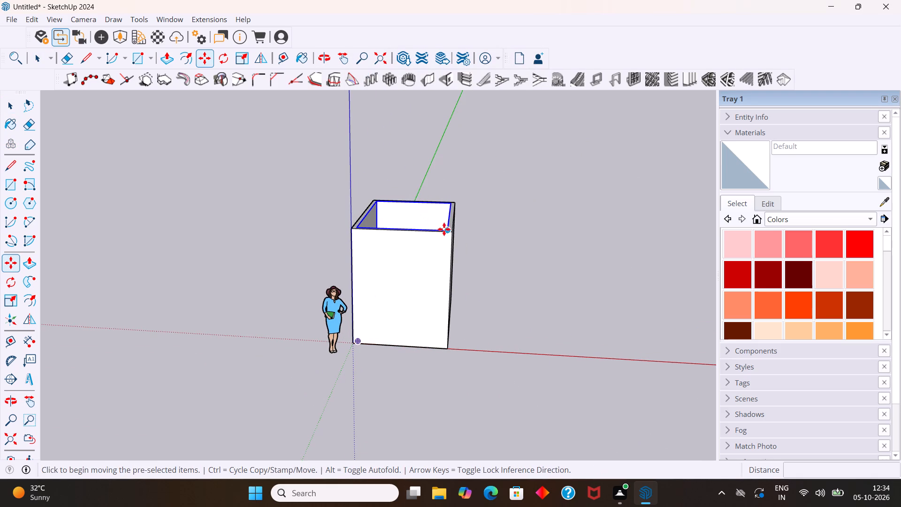
pyautogui.click(448, 229)
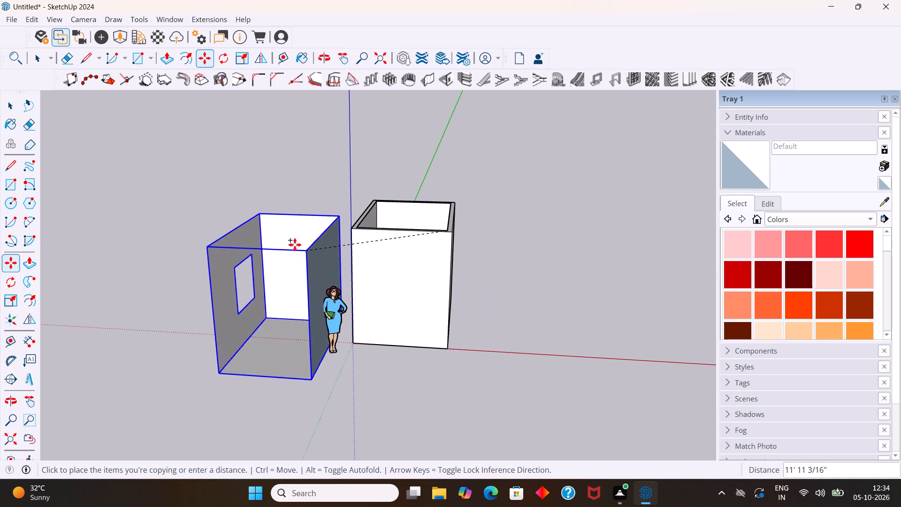
pyautogui.moveTo(239, 215); pyautogui.dragTo(253, 217, button='middle')
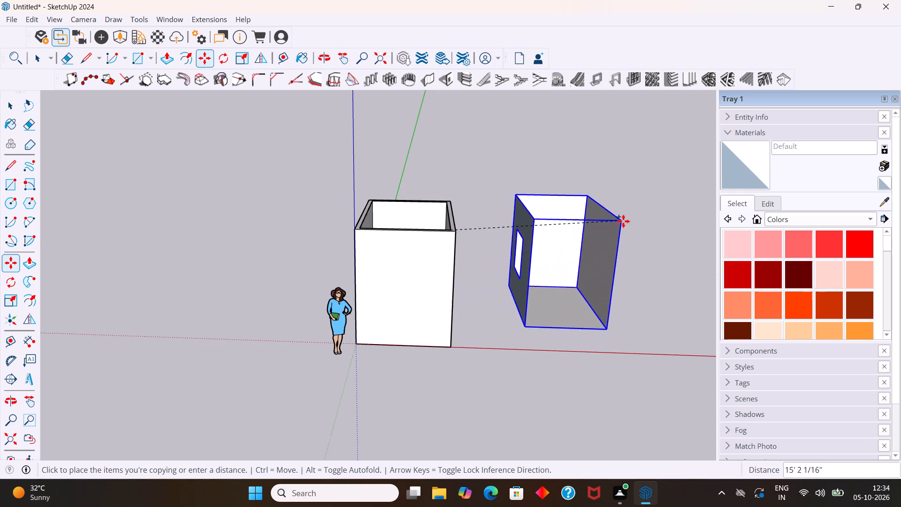
pyautogui.scroll(3, 624, 222)
pyautogui.scroll(-4, 624, 217)
pyautogui.scroll(4, 673, 244)
pyautogui.moveTo(673, 244); pyautogui.dragTo(593, 230, button='middle')
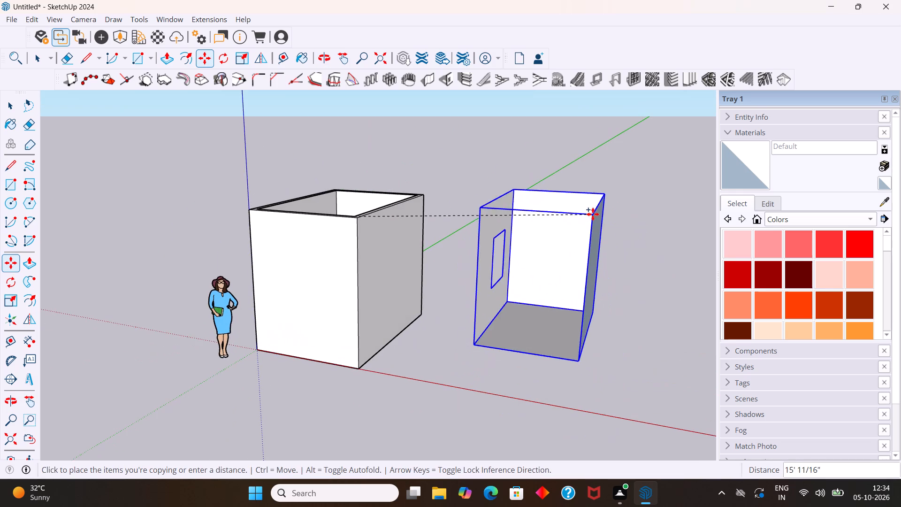
pyautogui.moveTo(222, 246); pyautogui.dragTo(452, 241, button='middle')
pyautogui.scroll(-6, 422, 230)
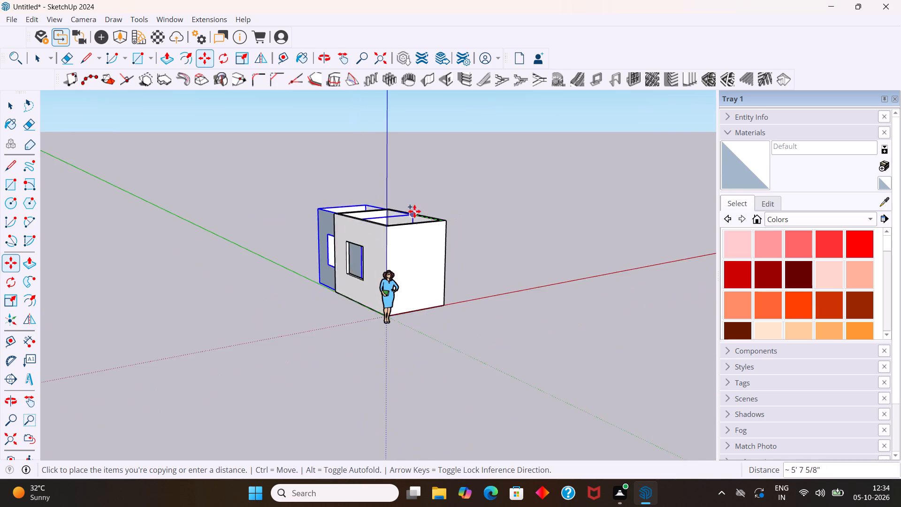
pyautogui.scroll(-7, 414, 211)
pyautogui.scroll(6, 239, 236)
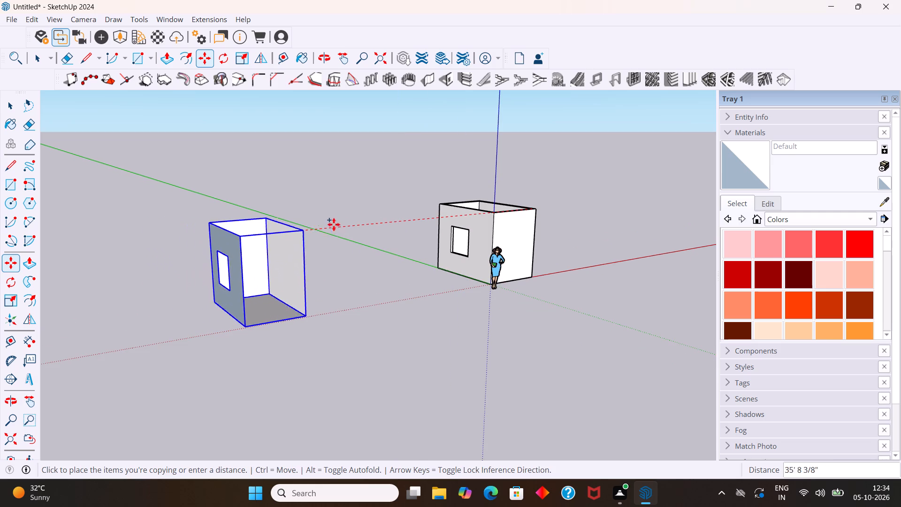
pyautogui.scroll(3, 326, 223)
pyautogui.click(291, 228)
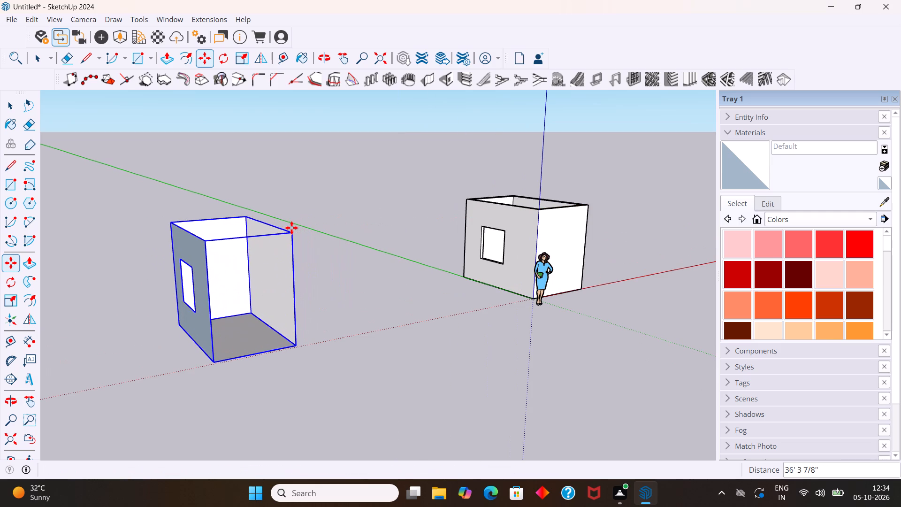
pyautogui.press('space')
pyautogui.click(325, 278)
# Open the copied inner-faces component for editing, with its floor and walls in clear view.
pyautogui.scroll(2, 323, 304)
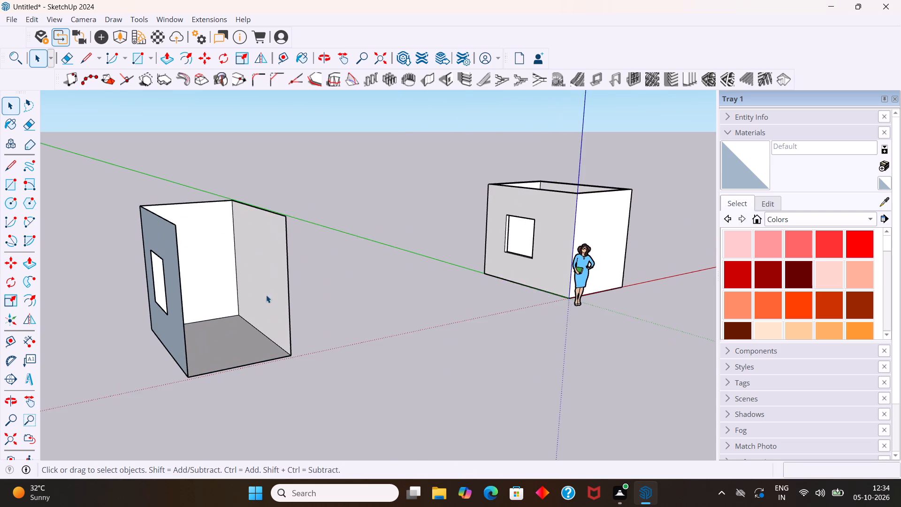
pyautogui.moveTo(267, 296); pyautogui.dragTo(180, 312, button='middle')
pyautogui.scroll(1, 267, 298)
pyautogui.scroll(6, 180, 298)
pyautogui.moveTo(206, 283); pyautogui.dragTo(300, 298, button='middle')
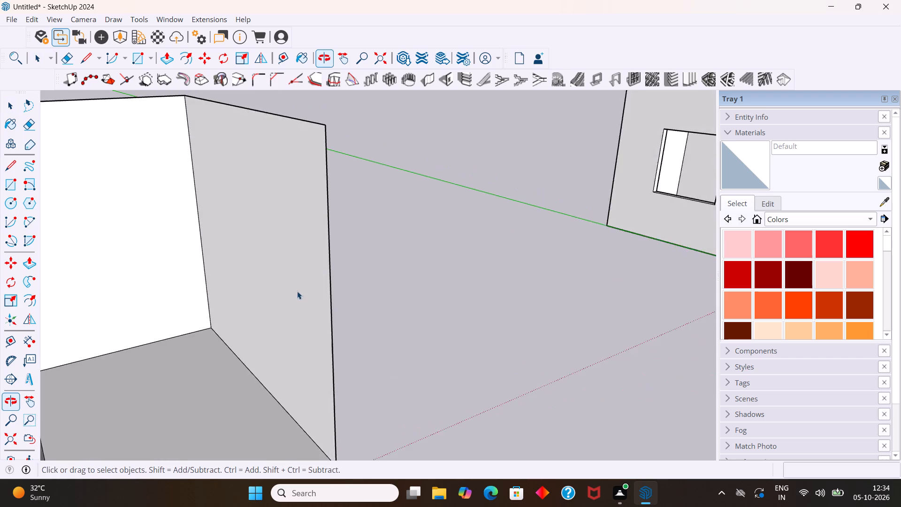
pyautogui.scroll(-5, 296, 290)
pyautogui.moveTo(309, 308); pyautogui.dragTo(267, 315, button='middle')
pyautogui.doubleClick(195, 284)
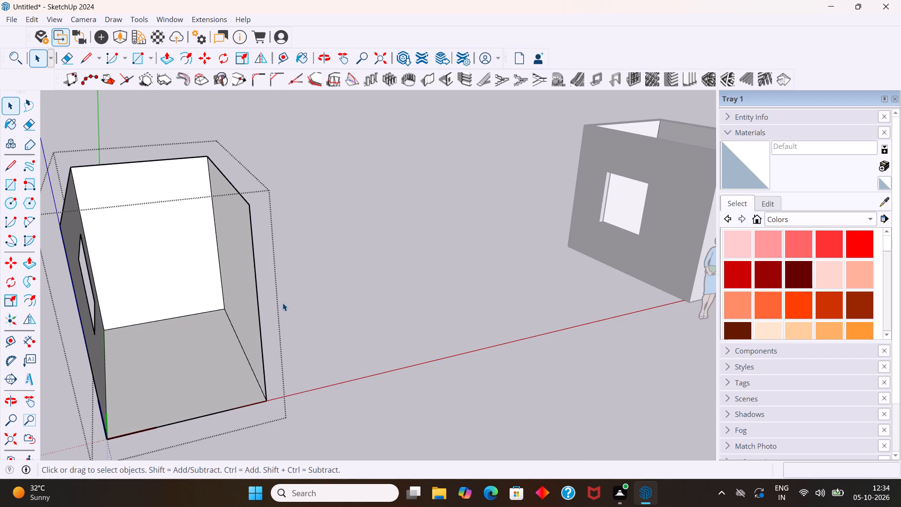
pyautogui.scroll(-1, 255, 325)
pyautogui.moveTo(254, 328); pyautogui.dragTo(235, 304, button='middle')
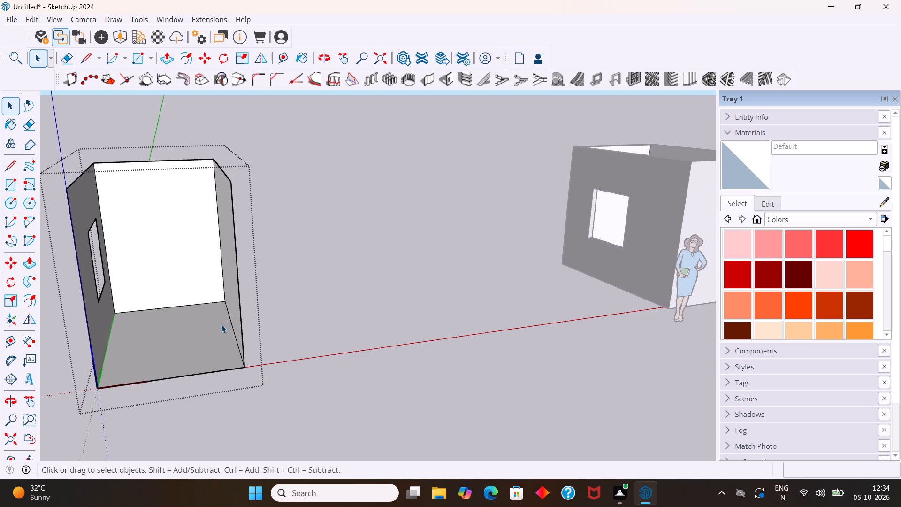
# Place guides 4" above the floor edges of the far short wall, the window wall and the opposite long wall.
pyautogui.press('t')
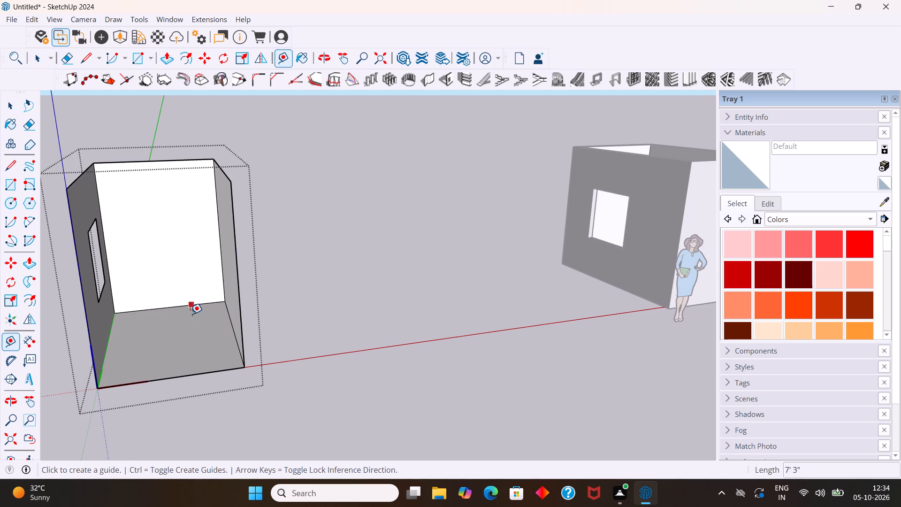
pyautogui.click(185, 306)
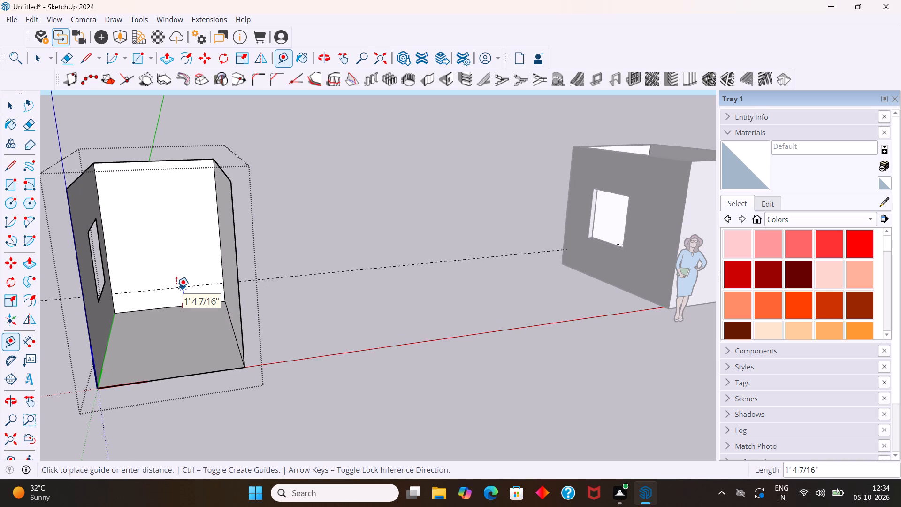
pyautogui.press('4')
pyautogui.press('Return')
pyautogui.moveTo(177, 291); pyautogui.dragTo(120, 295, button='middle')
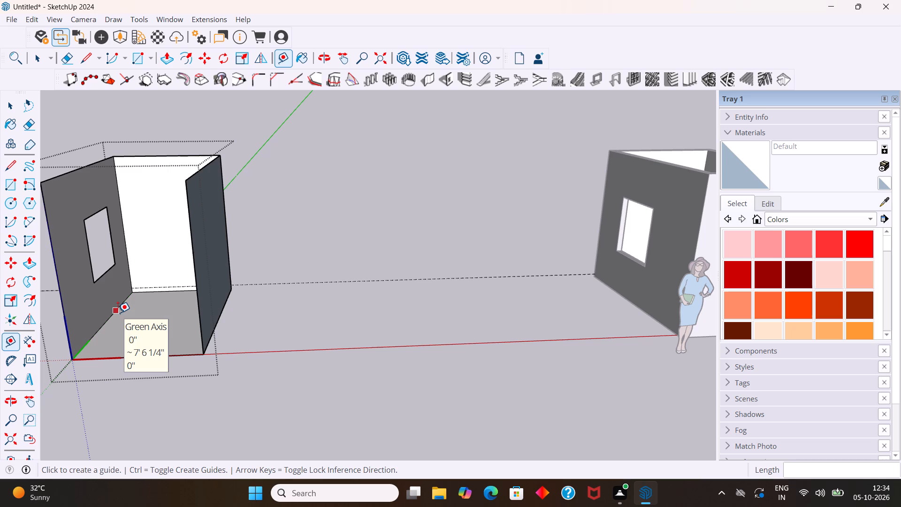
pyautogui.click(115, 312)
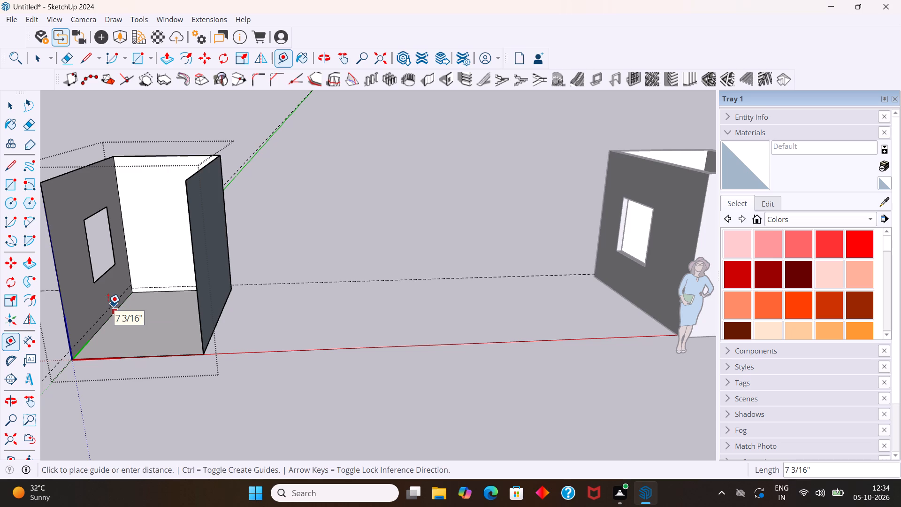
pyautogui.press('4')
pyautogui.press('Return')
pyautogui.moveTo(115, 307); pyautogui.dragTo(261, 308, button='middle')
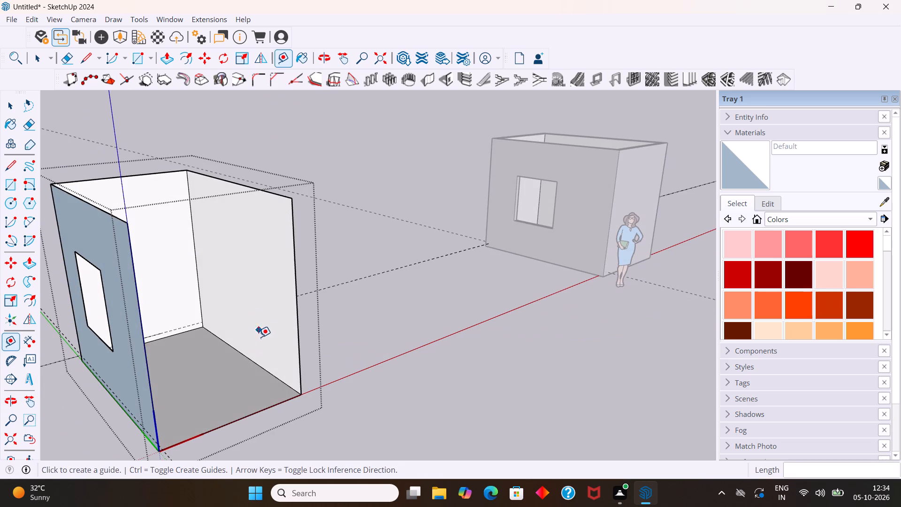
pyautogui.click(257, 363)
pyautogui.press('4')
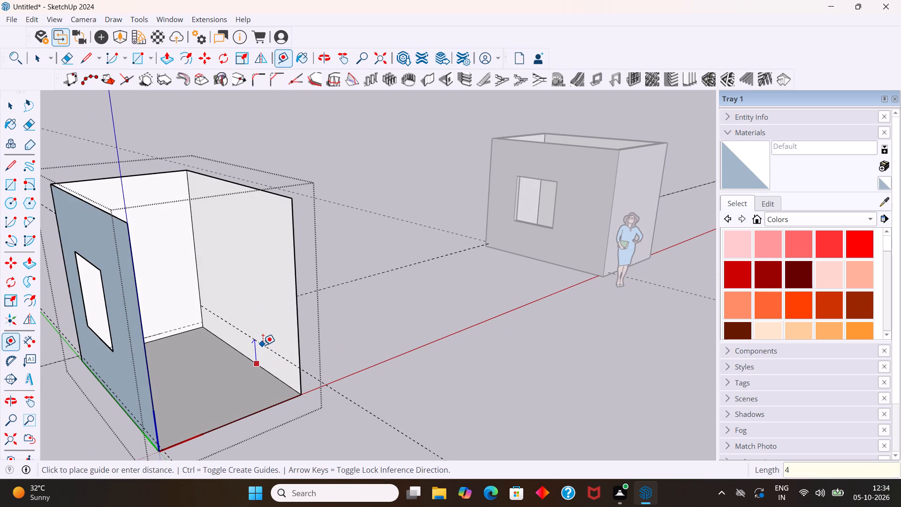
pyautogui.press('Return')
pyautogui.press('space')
# Examine the guides along the base of the copied walls from several angles.
pyautogui.moveTo(260, 360); pyautogui.dragTo(152, 378, button='middle')
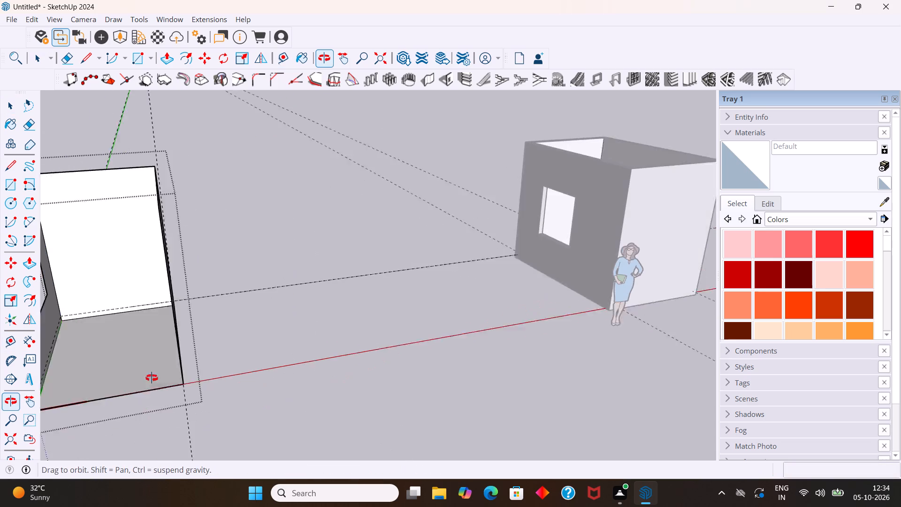
pyautogui.moveTo(152, 378); pyautogui.dragTo(145, 381, button='middle')
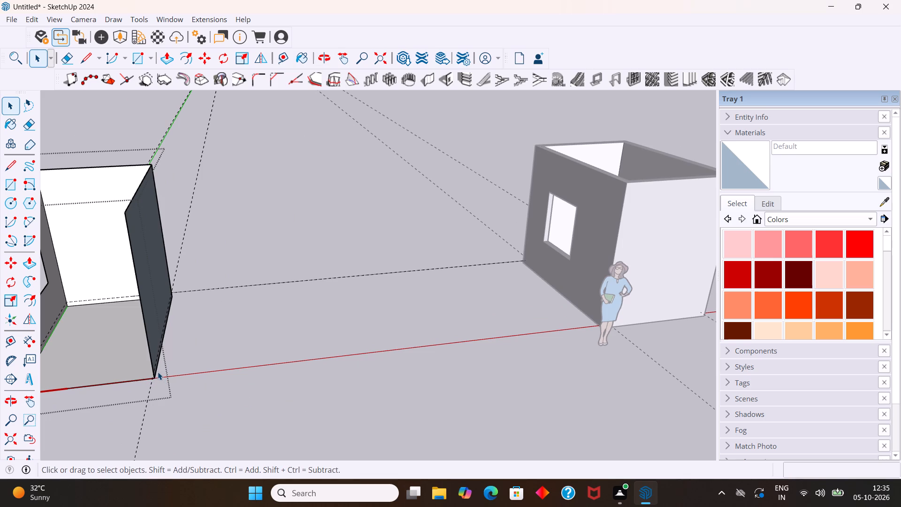
pyautogui.scroll(-3, 139, 368)
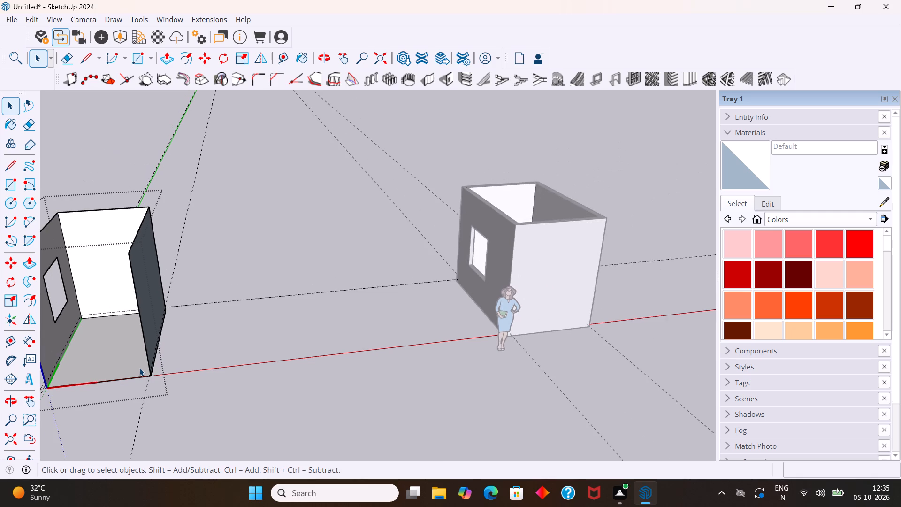
pyautogui.moveTo(149, 350); pyautogui.dragTo(224, 302, button='middle')
pyautogui.scroll(-4, 224, 300)
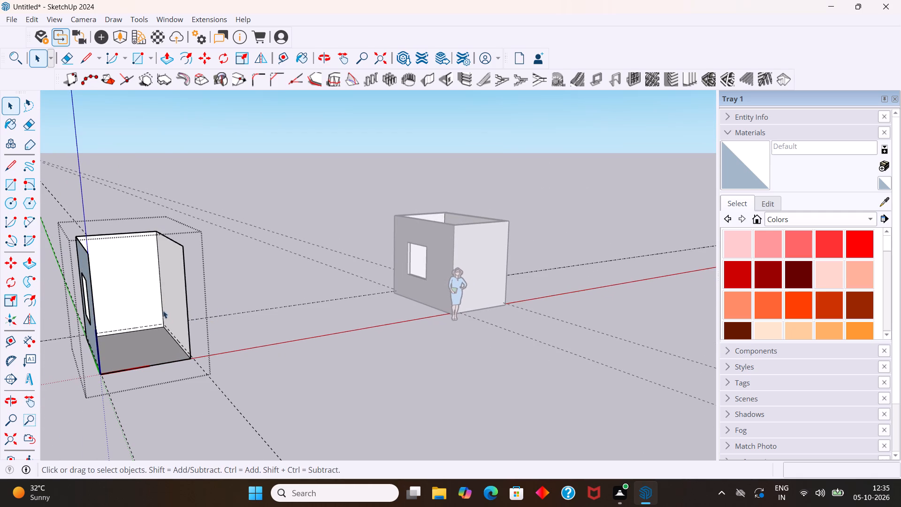
pyautogui.moveTo(156, 331); pyautogui.dragTo(133, 324, button='middle')
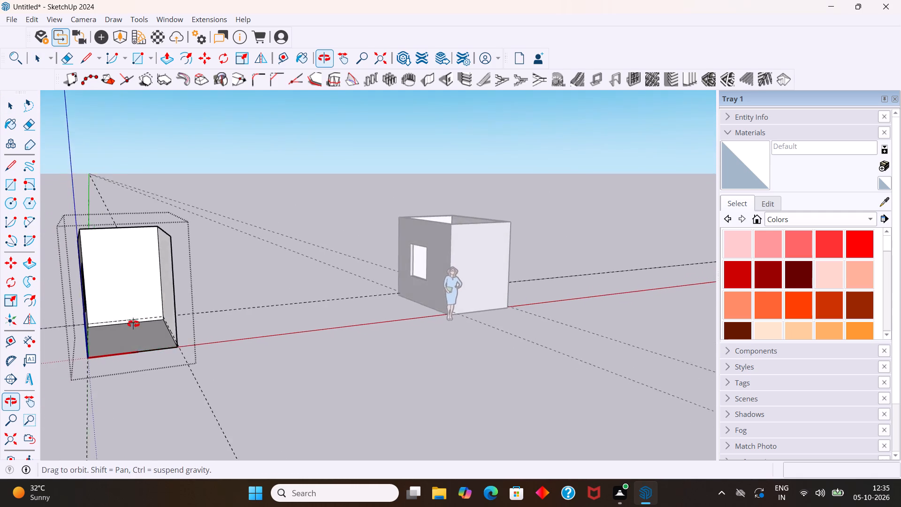
pyautogui.moveTo(133, 324); pyautogui.dragTo(116, 335, button='middle')
pyautogui.middleClick(116, 335)
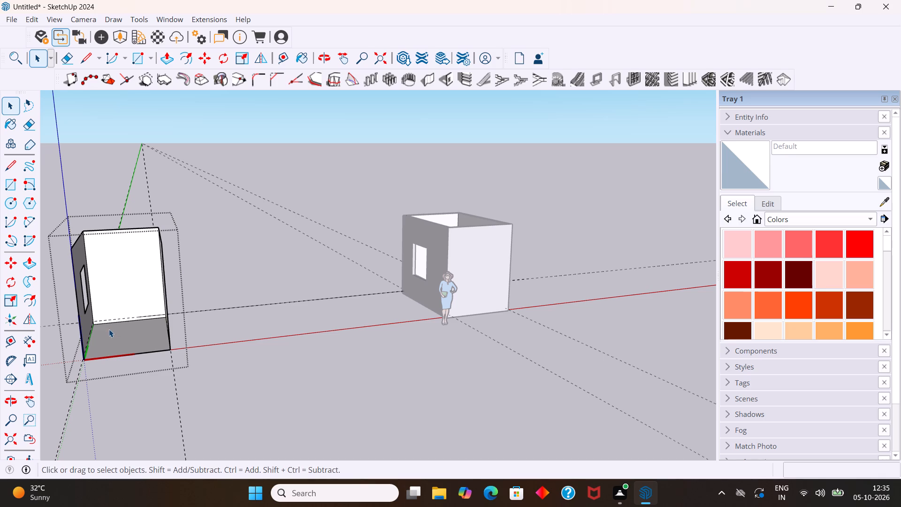
pyautogui.moveTo(117, 331); pyautogui.dragTo(17, 336, button='middle')
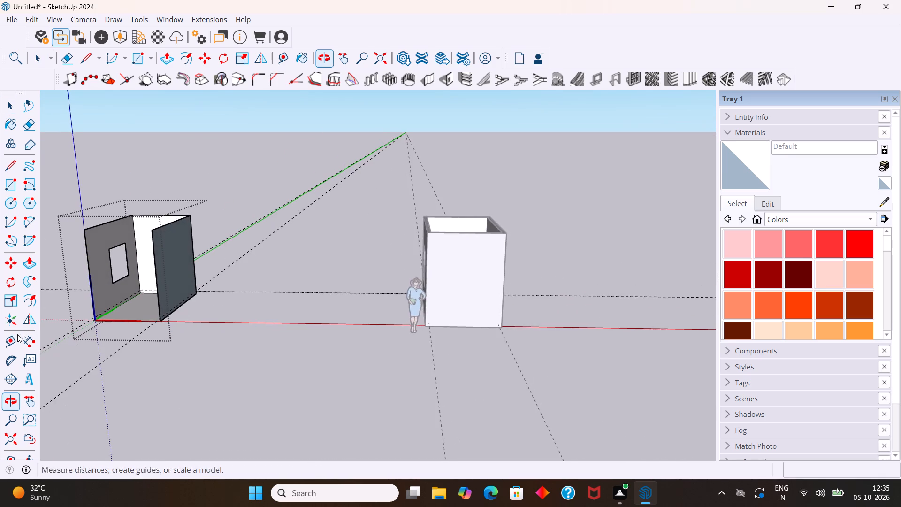
pyautogui.scroll(13, 116, 331)
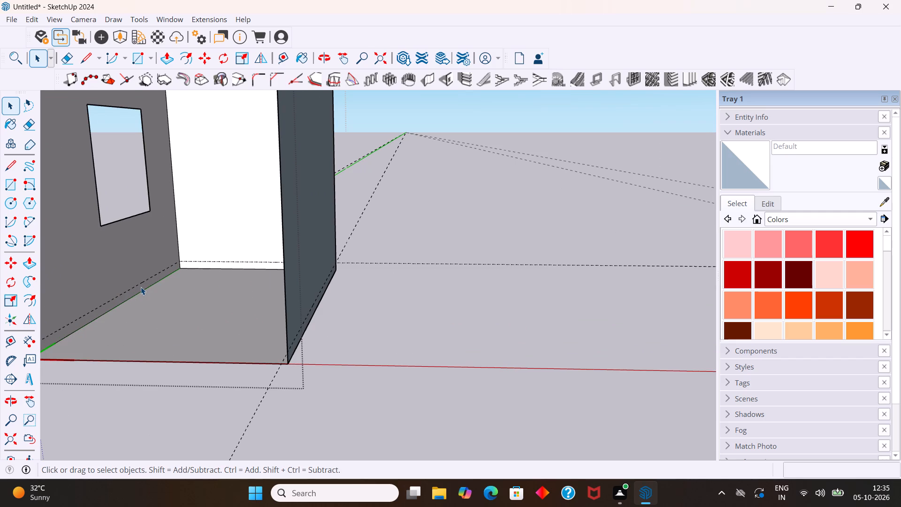
# Undo the three 4" floor-edge guides and the copy of the inner-faces component.
pyautogui.hotkey('ctrl', 'z')
pyautogui.hotkey('ctrl', 'z')
pyautogui.hotkey('ctrl', 'z')
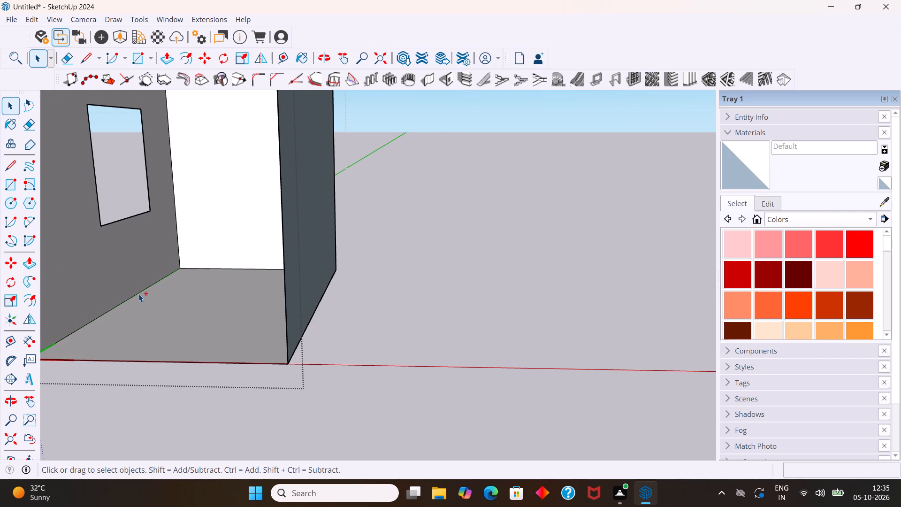
pyautogui.hotkey('ctrl', 'z')
pyautogui.hotkey('ctrl', 'z')
pyautogui.hotkey('ctrl', 'z')
# Undo back past the window opening, removing its outline and all its layout guides from the original room's long wall.
pyautogui.scroll(-13, 135, 292)
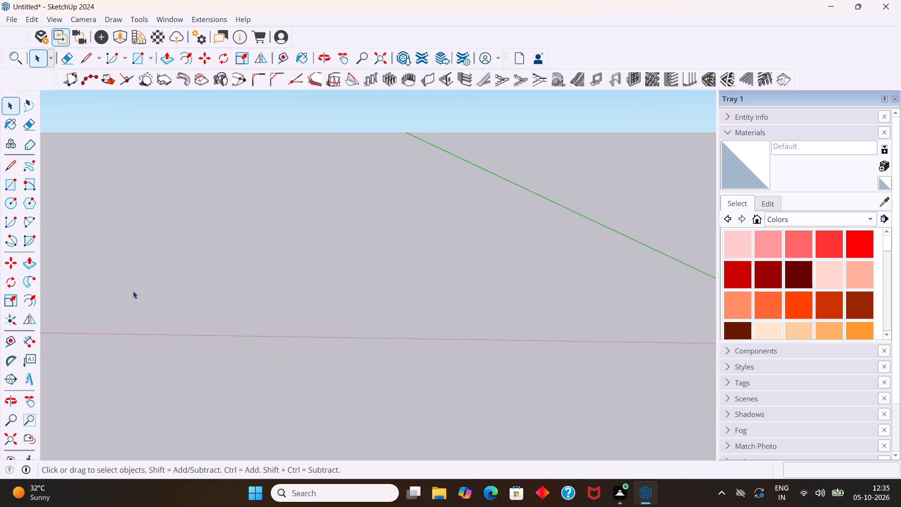
pyautogui.scroll(-6, 133, 291)
pyautogui.moveTo(133, 291); pyautogui.dragTo(362, 284, button='middle')
pyautogui.middleClick(362, 284)
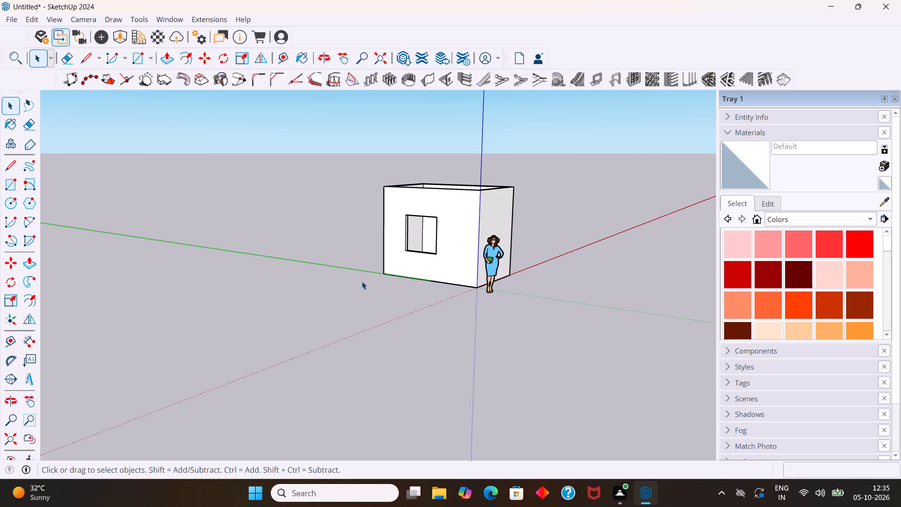
pyautogui.moveTo(364, 281); pyautogui.dragTo(421, 286, button='middle')
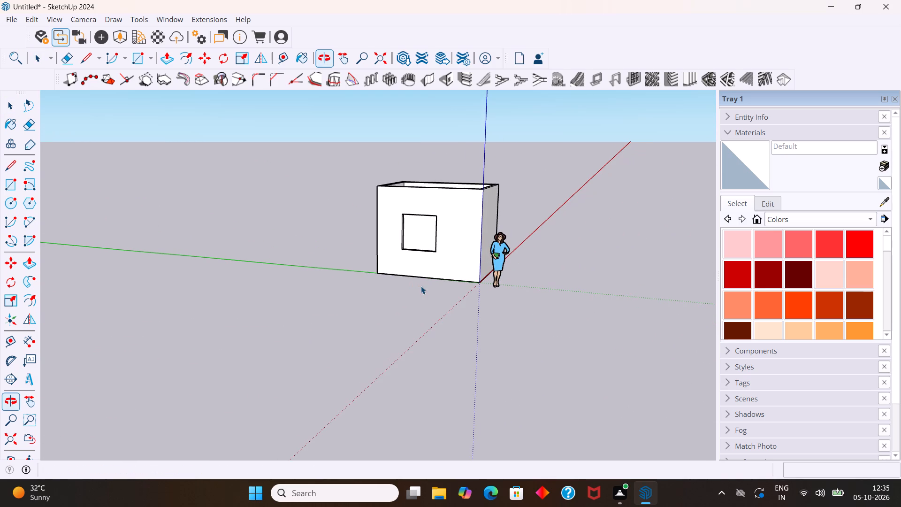
pyautogui.hotkey('ctrl', 'z')
pyautogui.hotkey('ctrl', 'z')
pyautogui.hotkey('ctrl', 'z')
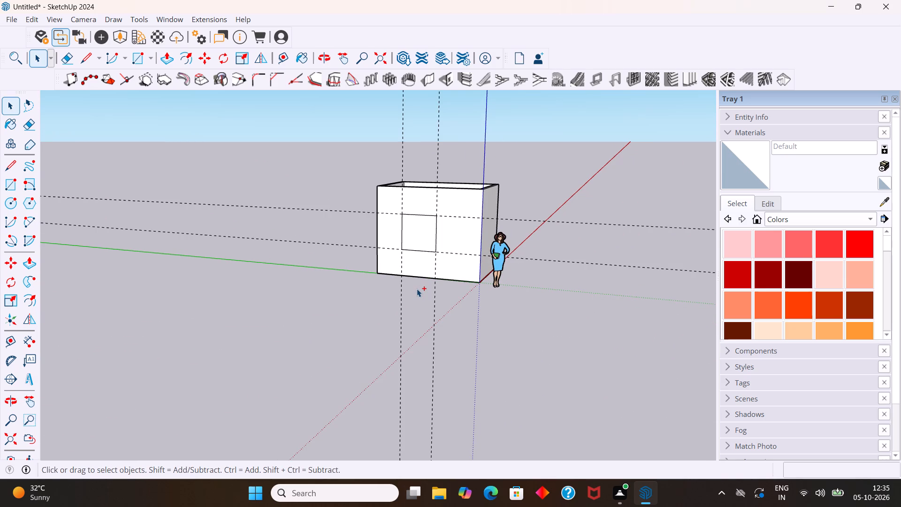
pyautogui.hotkey('ctrl', 'z')
pyautogui.press('space')
pyautogui.hotkey('ctrl', 'z')
pyautogui.hotkey('ctrl', 'z')
pyautogui.hotkey('ctrl', 'z')
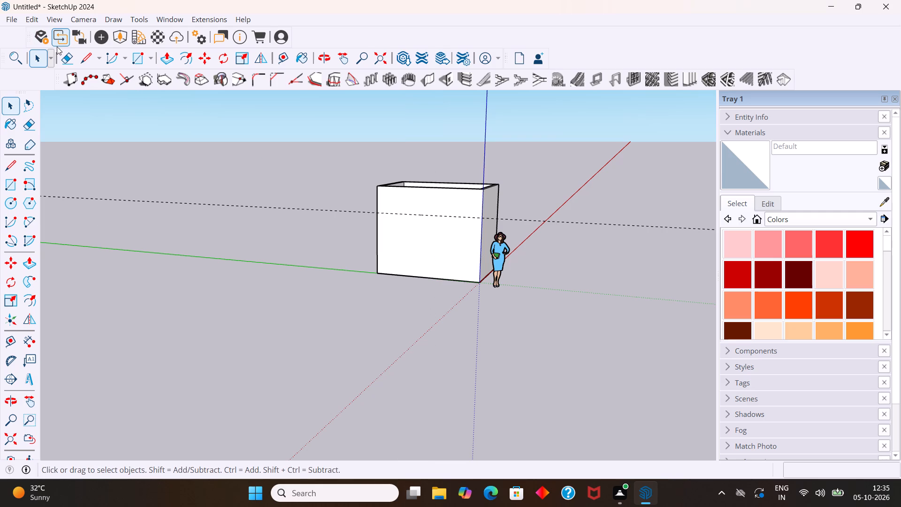
pyautogui.hotkey('ctrl', 'z')
# Place a horizontal guide 4' above the bottom edge of the blank long wall.
pyautogui.press('t')
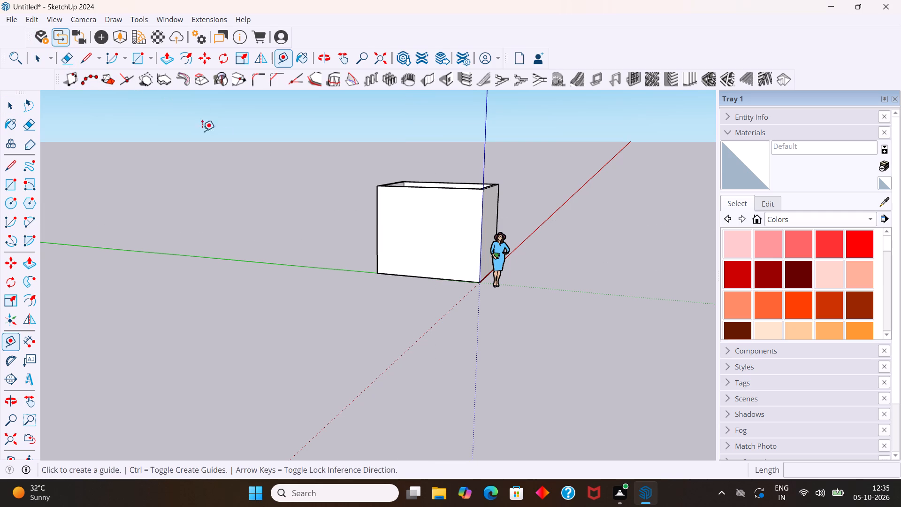
pyautogui.click(412, 278)
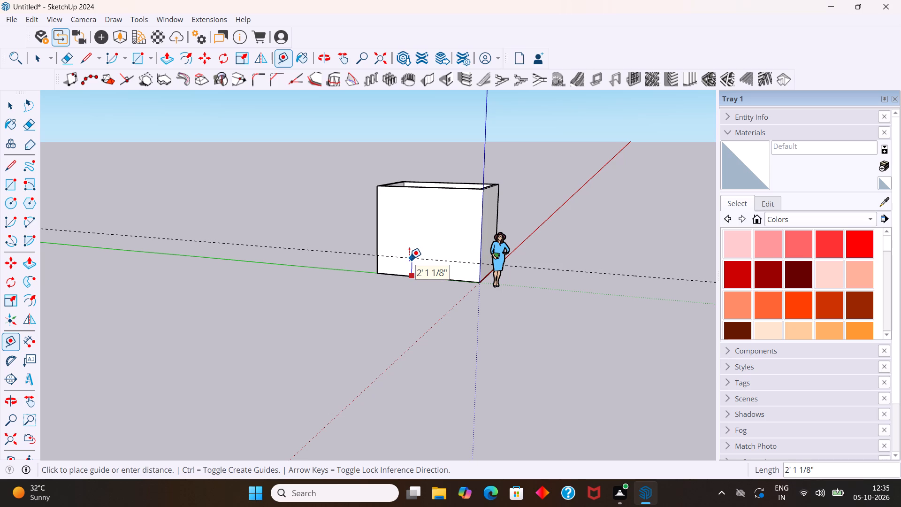
pyautogui.press('4')
pyautogui.press("'")
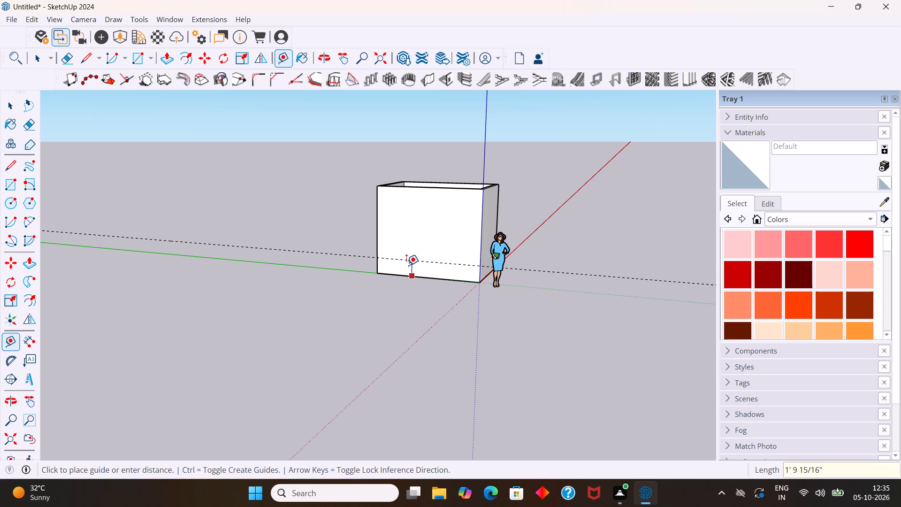
pyautogui.press('Return')
# Place a horizontal guide 2' below the top edge of the same long wall.
pyautogui.moveTo(428, 190); pyautogui.dragTo(428, 195)
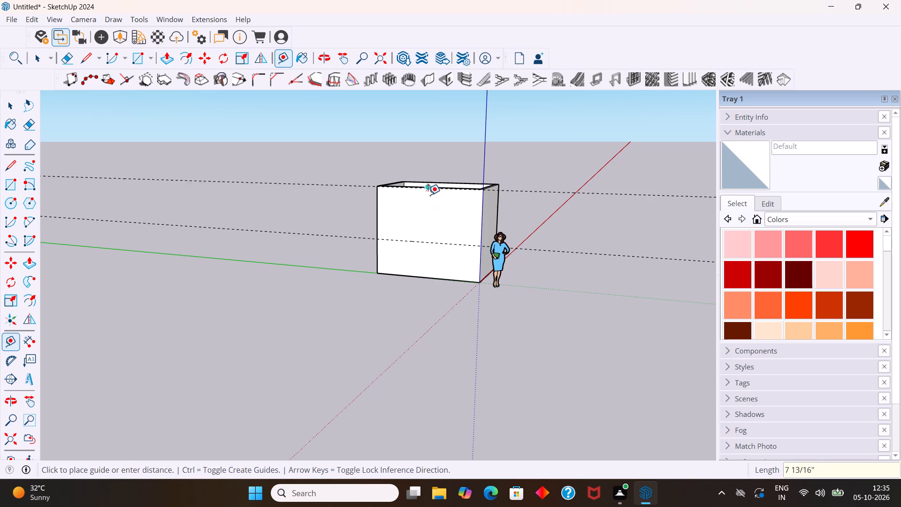
pyautogui.moveTo(428, 195); pyautogui.dragTo(428, 197)
pyautogui.scroll(5, 425, 211)
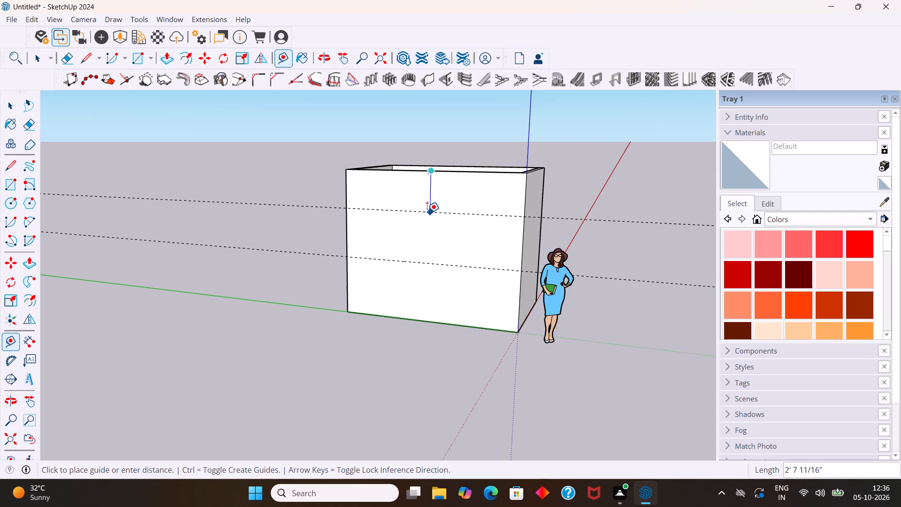
pyautogui.press('2')
pyautogui.press("'")
pyautogui.press('Return')
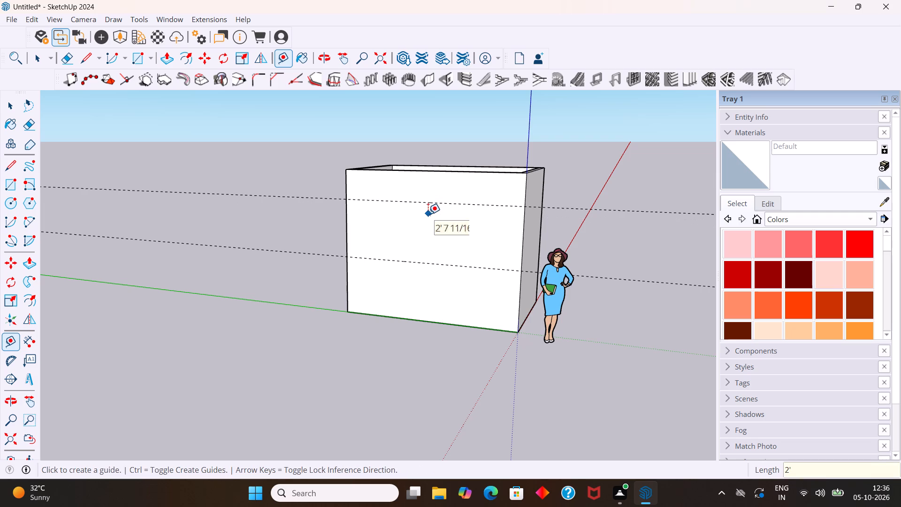
# Place a vertical guide 1' in from the long wall's vertical edge farthest from the origin.
pyautogui.click(347, 229)
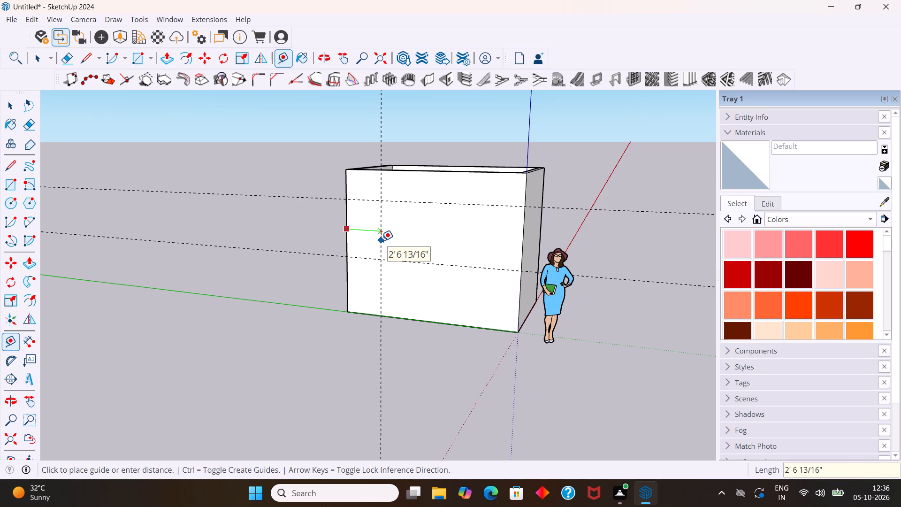
pyautogui.press('1')
pyautogui.press("'")
pyautogui.press('Return')
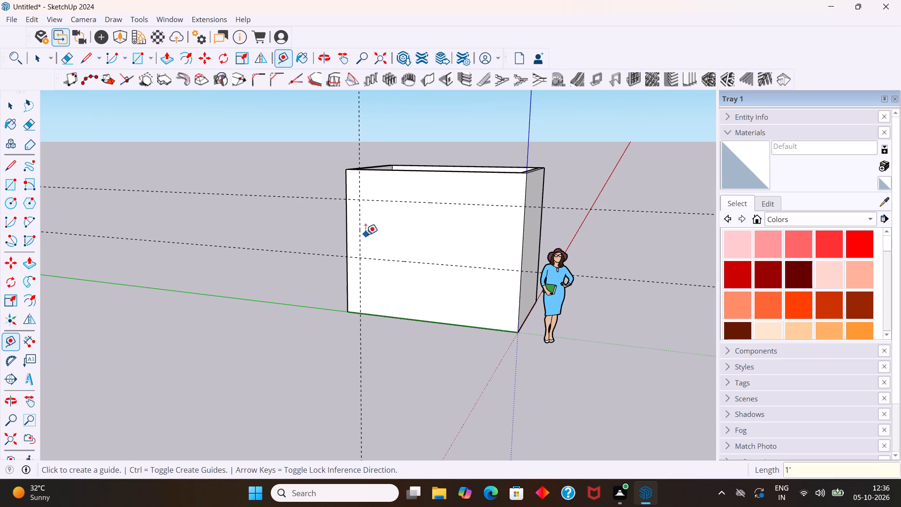
# Place a second vertical guide on the long wall, 4' in from the existing vertical guide.
pyautogui.click(360, 235)
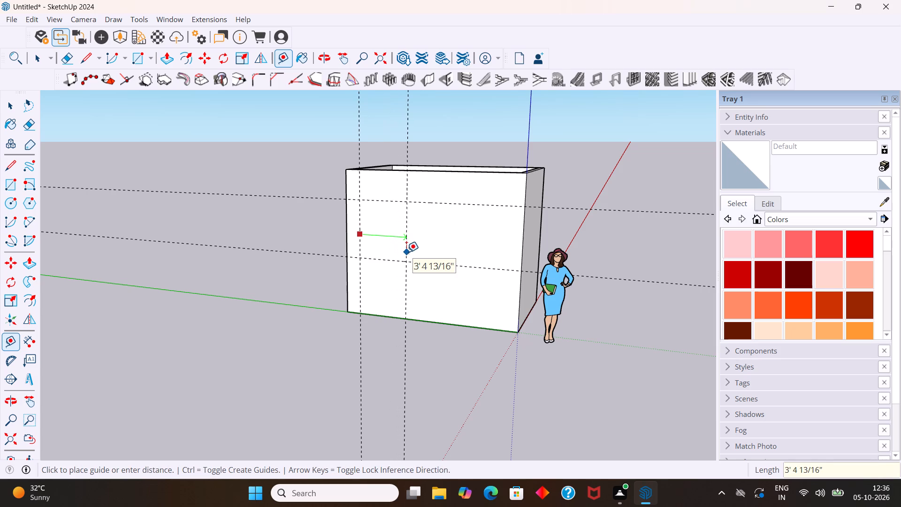
pyautogui.press('4')
pyautogui.press("'")
pyautogui.press('Return')
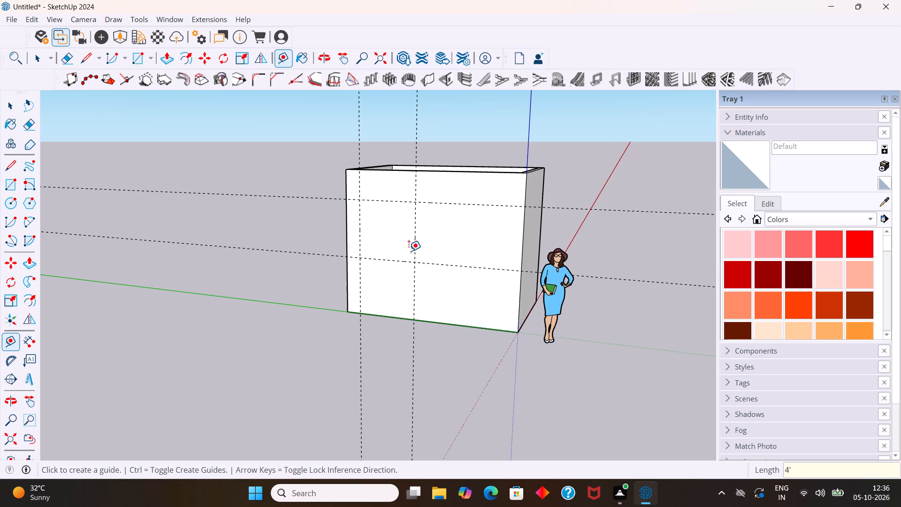
pyautogui.press('space')
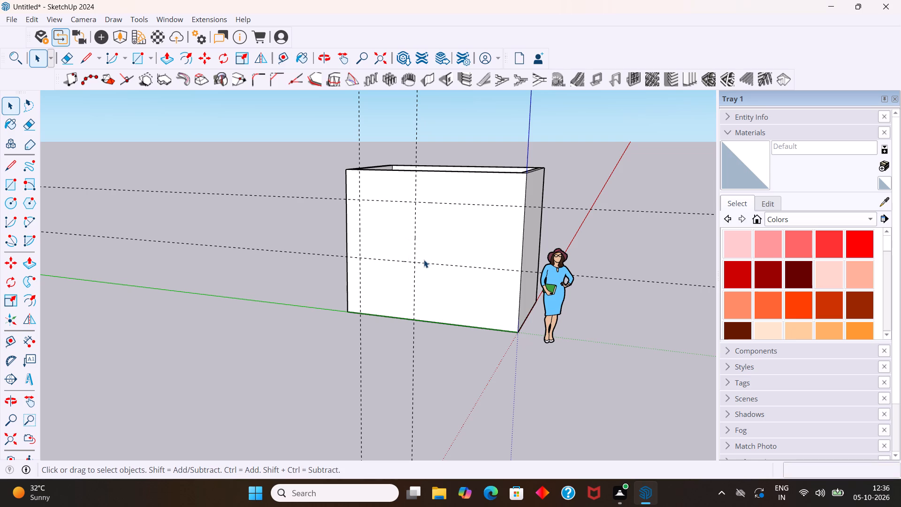
# Draw the window rectangle on the long wall between the four guide intersections, 4' by about 3' 9".
pyautogui.scroll(2, 419, 263)
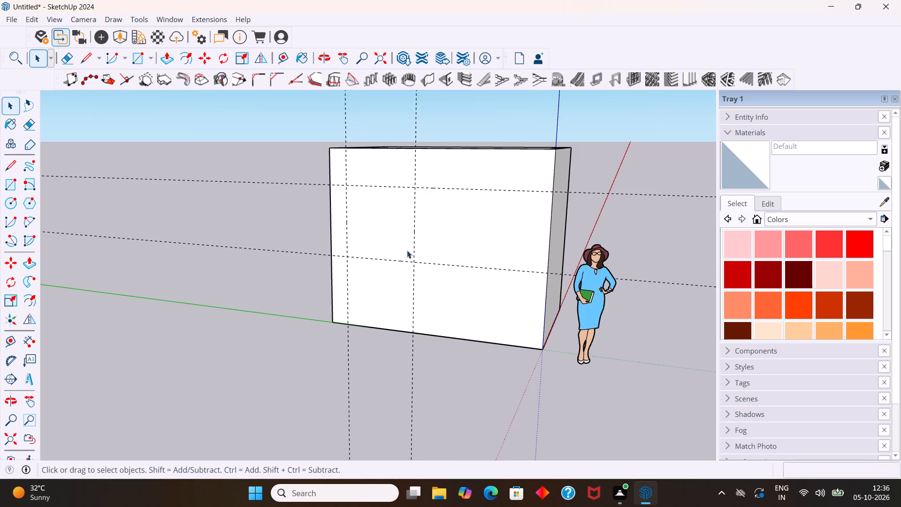
pyautogui.press('r')
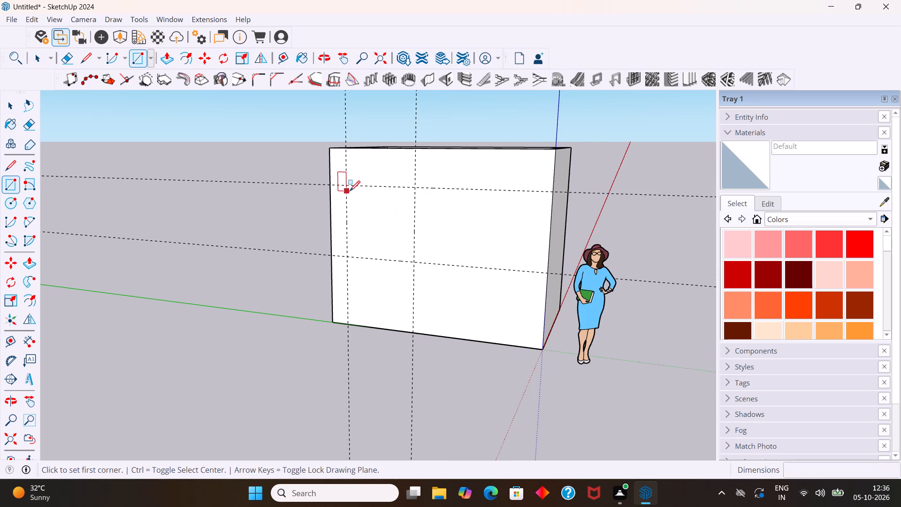
pyautogui.click(346, 187)
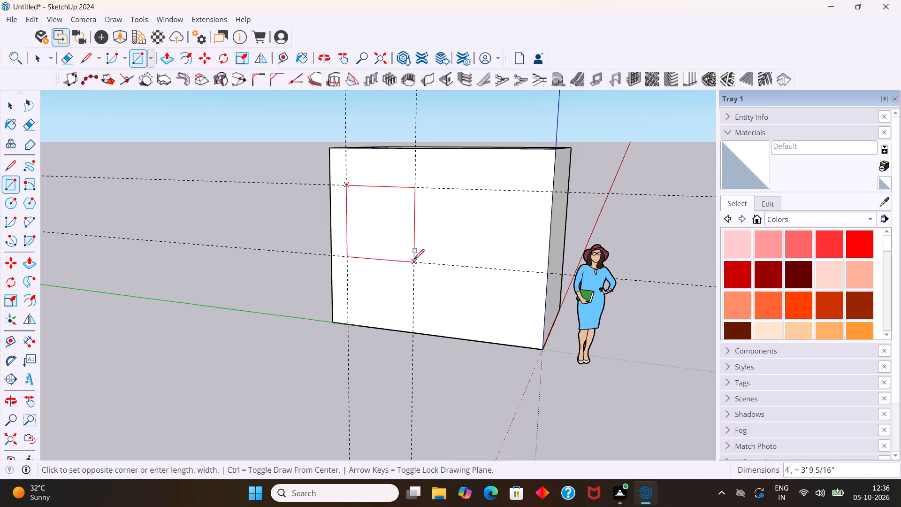
pyautogui.click(414, 260)
pyautogui.moveTo(402, 230); pyautogui.dragTo(431, 277, button='middle')
pyautogui.press('space')
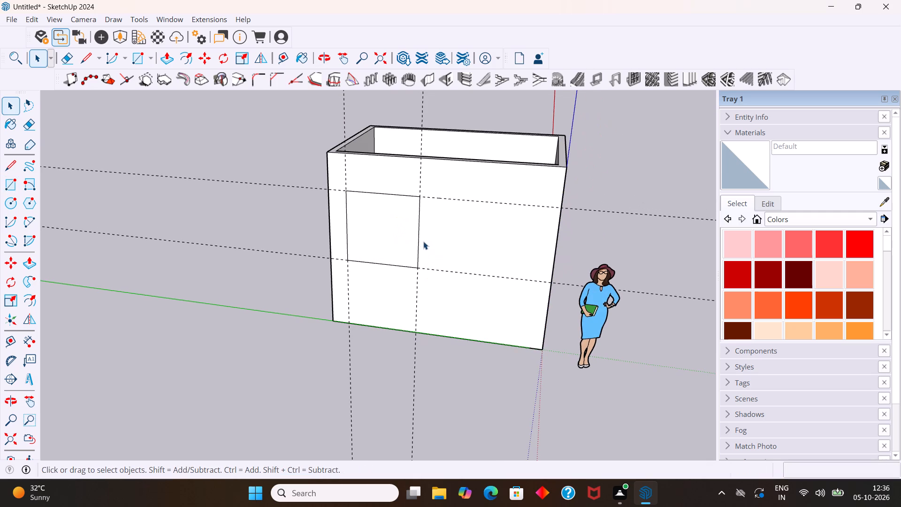
# Push the window rectangle 4 1/2" through the long wall to cut the opening.
pyautogui.click(398, 237)
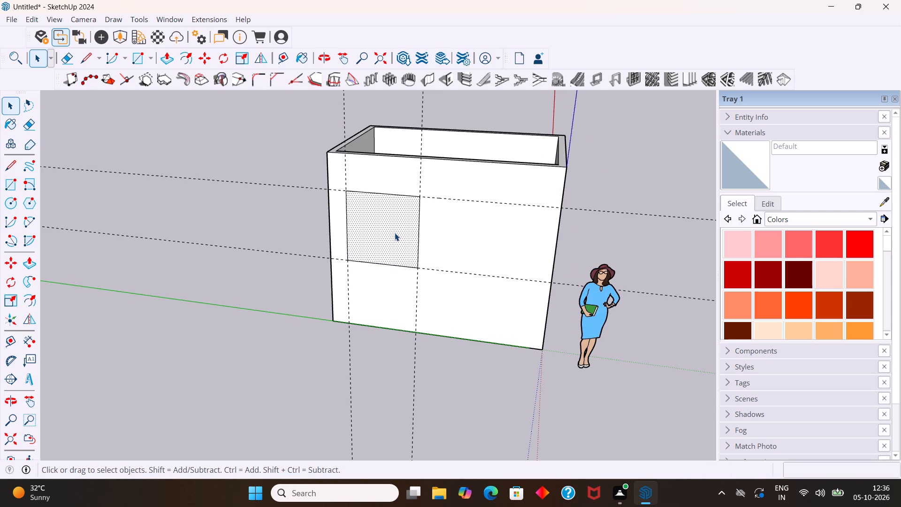
pyautogui.press('p')
pyautogui.moveTo(398, 234); pyautogui.dragTo(440, 279, button='middle')
pyautogui.moveTo(399, 249); pyautogui.dragTo(399, 248)
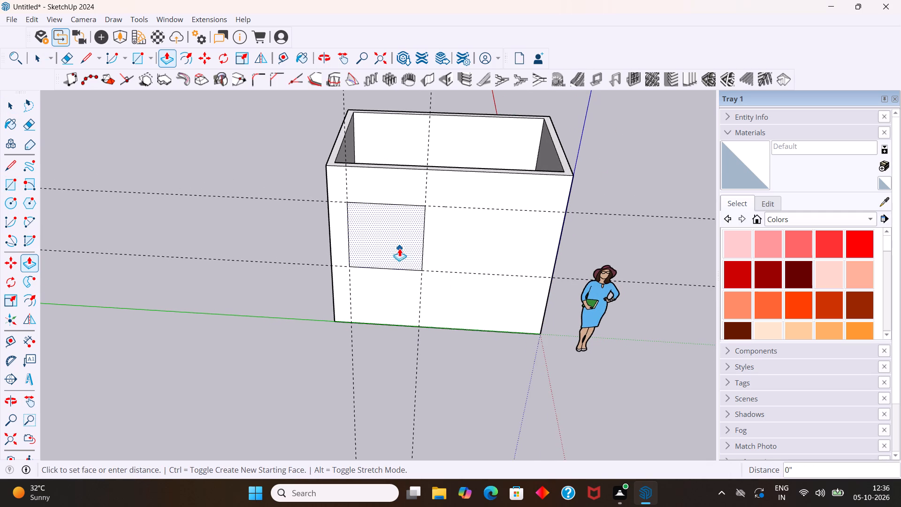
pyautogui.moveTo(399, 248); pyautogui.dragTo(398, 164)
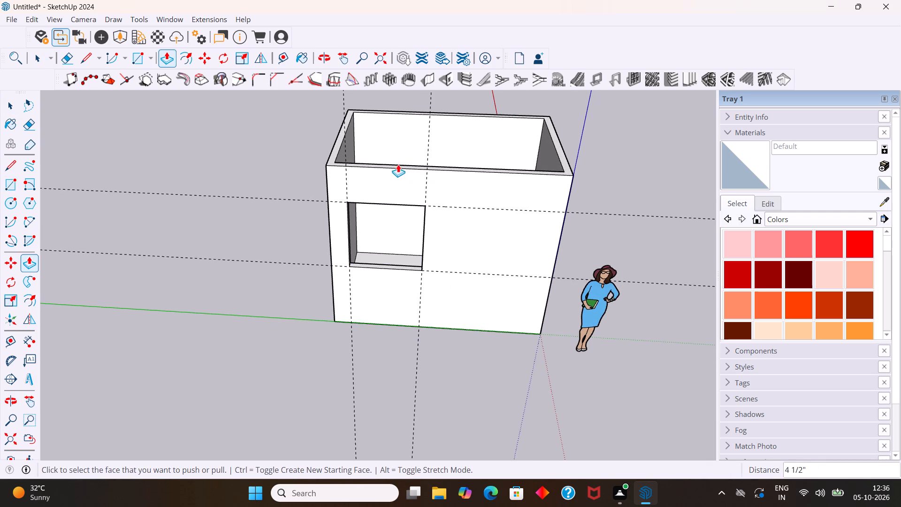
pyautogui.press('space')
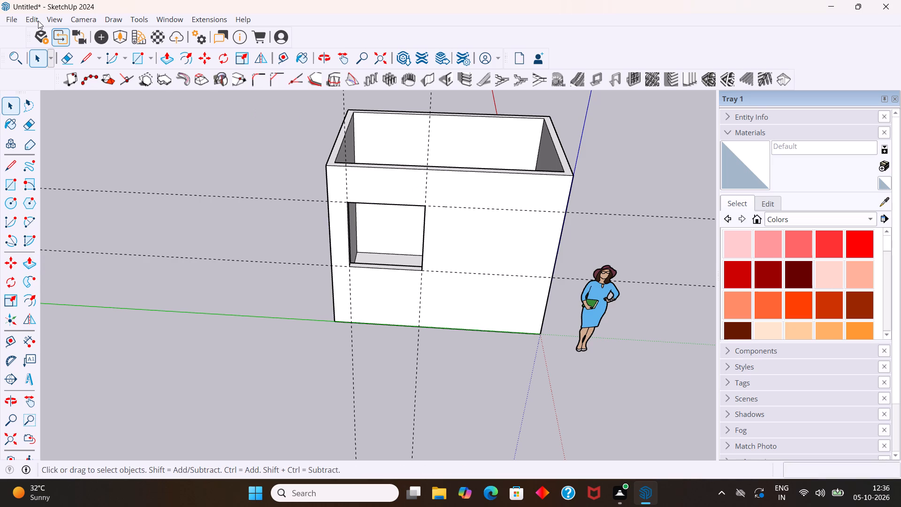
# Delete all the layout guides from the model.
pyautogui.click(37, 20)
pyautogui.click(76, 137)
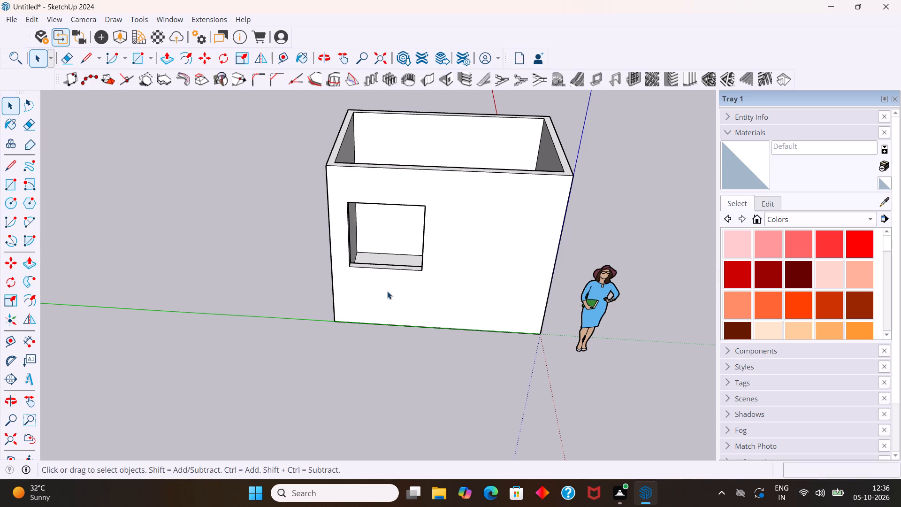
# Group the room's interior faces: the windowed long wall, the far end wall, the floor and the opposite long wall.
pyautogui.moveTo(430, 304); pyautogui.dragTo(115, 244, button='middle')
pyautogui.scroll(1, 405, 261)
pyautogui.moveTo(406, 262); pyautogui.dragTo(590, 308, button='middle')
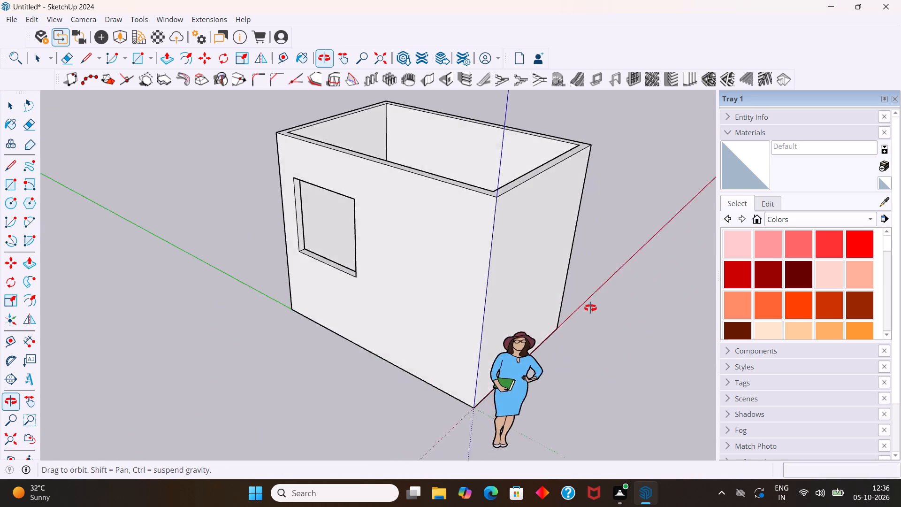
pyautogui.moveTo(590, 308); pyautogui.dragTo(696, 206, button='middle')
pyautogui.scroll(3, 467, 287)
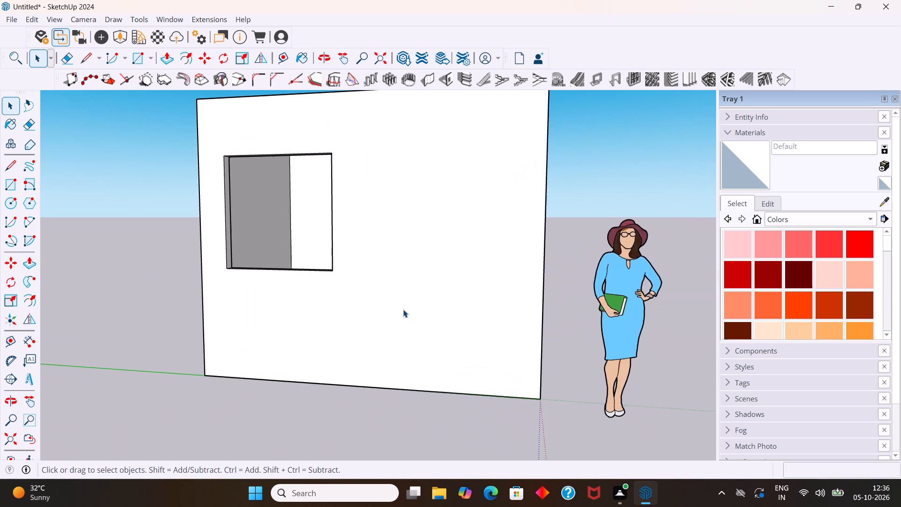
pyautogui.moveTo(405, 312); pyautogui.dragTo(106, 344, button='middle')
pyautogui.middleClick(106, 344)
pyautogui.scroll(-8, 343, 311)
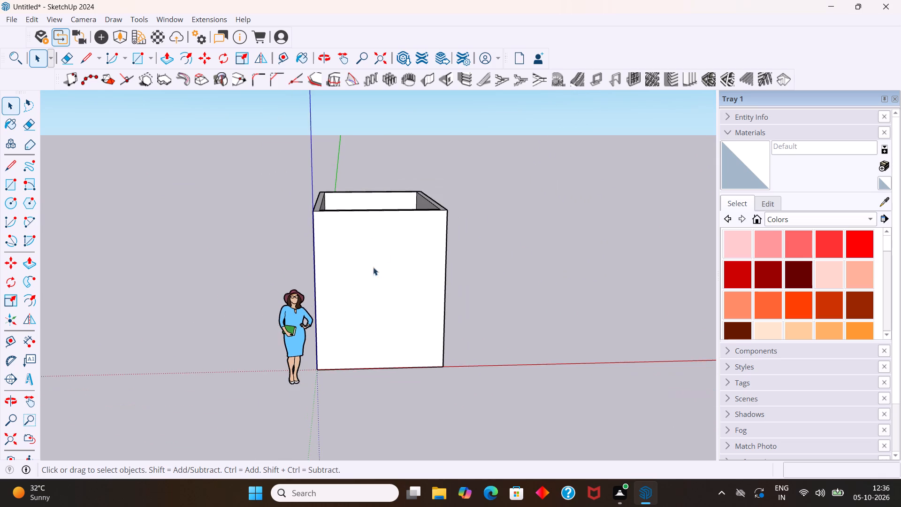
pyautogui.moveTo(381, 256); pyautogui.dragTo(281, 362, button='middle')
pyautogui.scroll(-1, 379, 257)
pyautogui.click(317, 231)
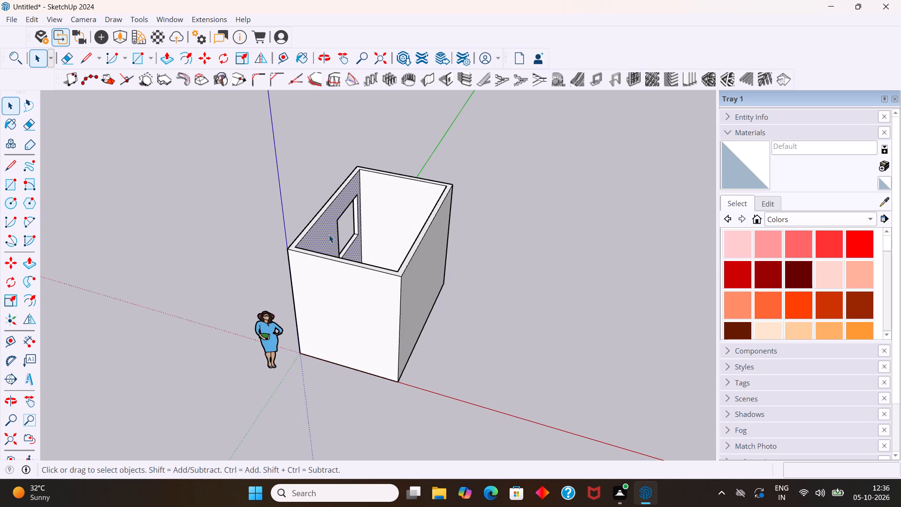
pyautogui.keyDown('ctrl'); pyautogui.click(406, 238); pyautogui.keyUp('ctrl')
pyautogui.keyDown('ctrl'); pyautogui.moveTo(364, 246); pyautogui.dragTo(504, 272, button='middle'); pyautogui.keyUp('ctrl')
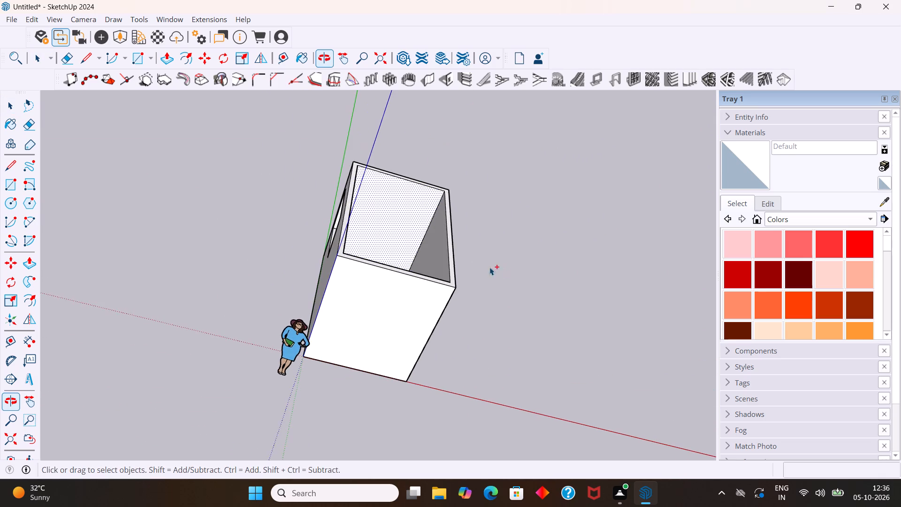
pyautogui.keyDown('ctrl'); pyautogui.moveTo(427, 265); pyautogui.dragTo(405, 393, button='middle'); pyautogui.keyUp('ctrl')
pyautogui.keyDown('ctrl'); pyautogui.scroll(1, 405, 386); pyautogui.keyUp('ctrl')
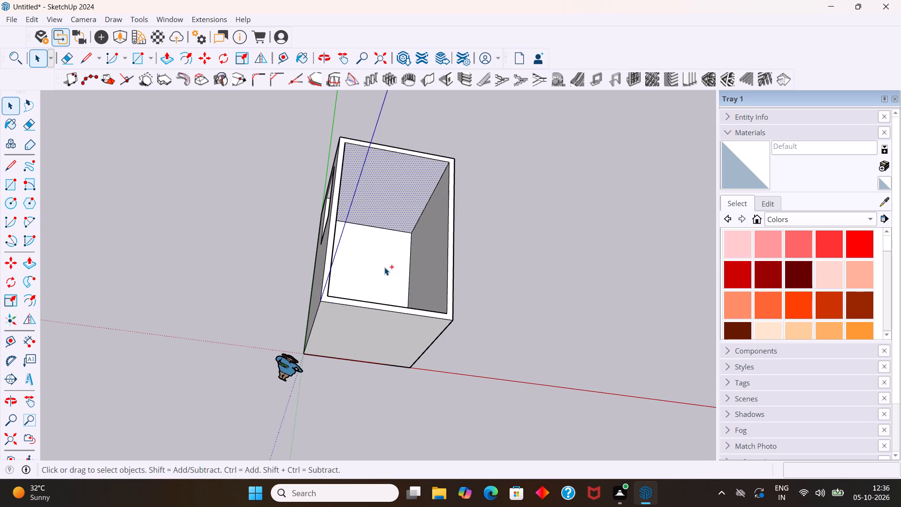
pyautogui.keyDown('ctrl'); pyautogui.click(382, 265); pyautogui.keyUp('ctrl')
pyautogui.keyDown('ctrl'); pyautogui.click(437, 271); pyautogui.keyUp('ctrl')
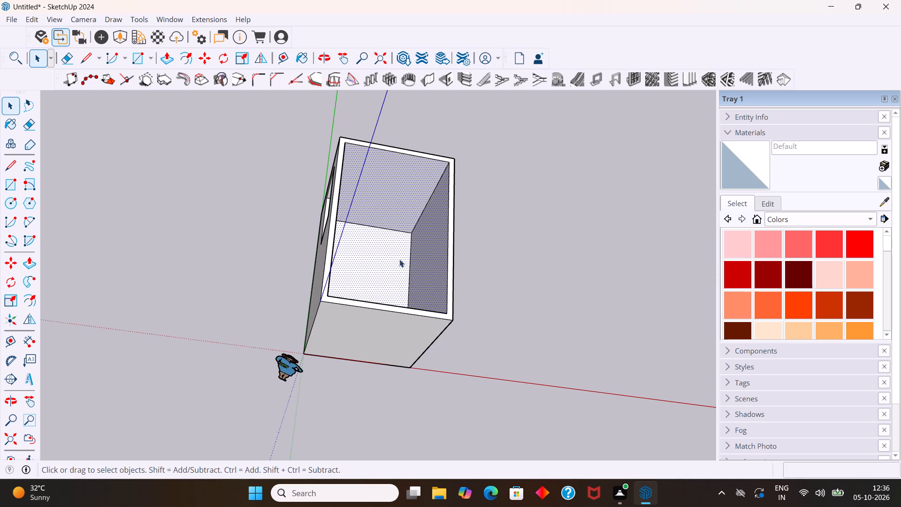
pyautogui.moveTo(362, 200); pyautogui.dragTo(358, 200, button='right')
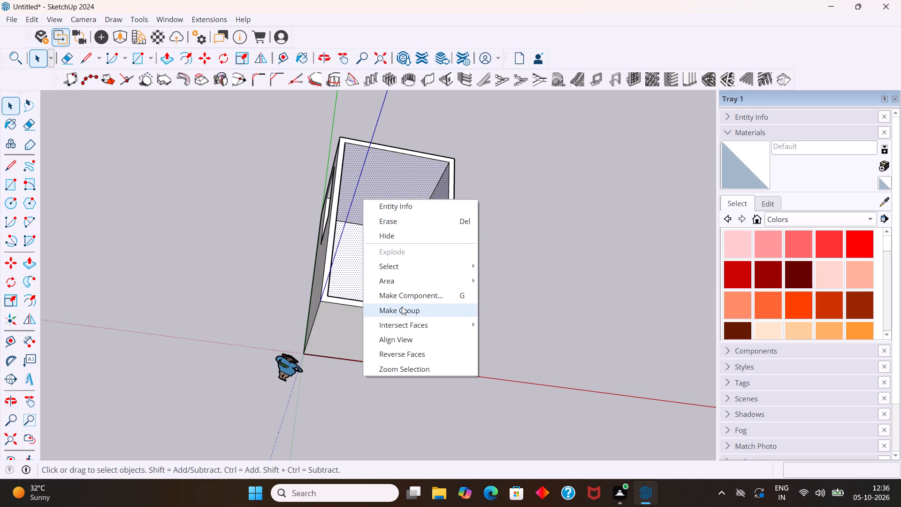
pyautogui.click(402, 310)
# Turn the interior-faces group into a component with the default settings.
pyautogui.rightClick(375, 236)
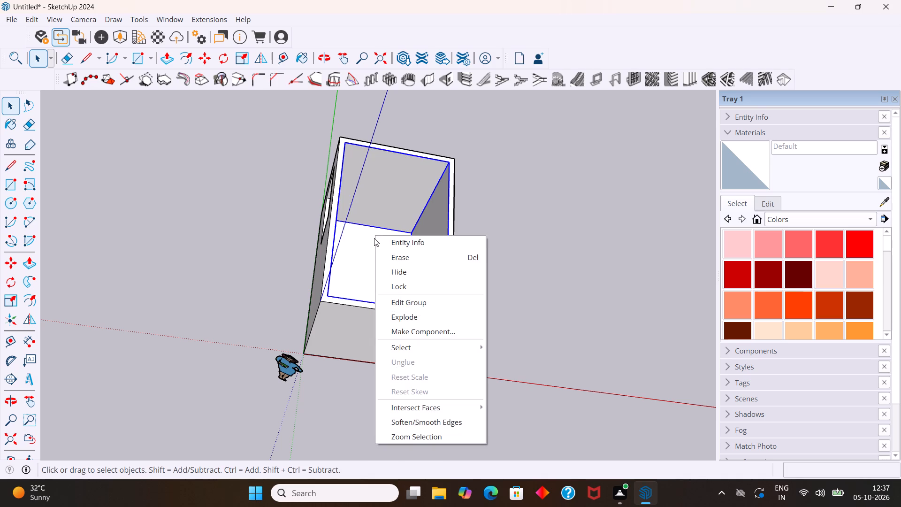
pyautogui.click(409, 331)
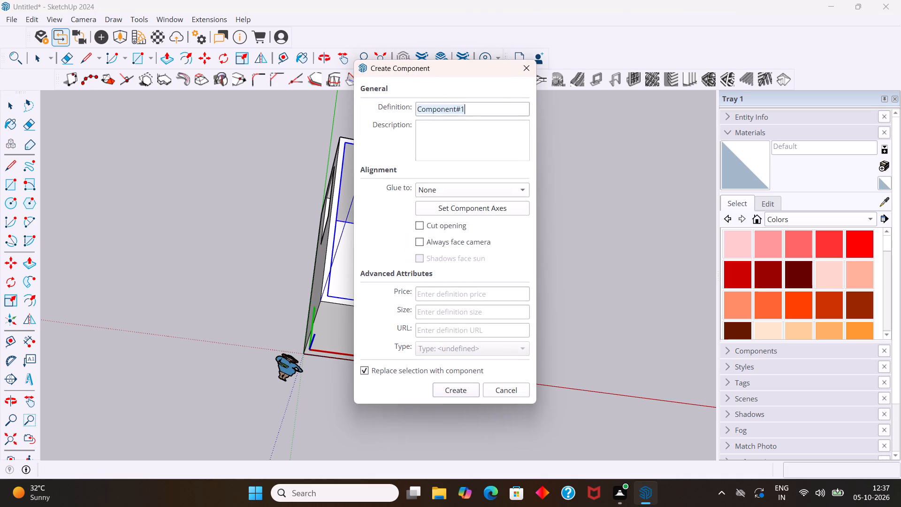
pyautogui.click(455, 390)
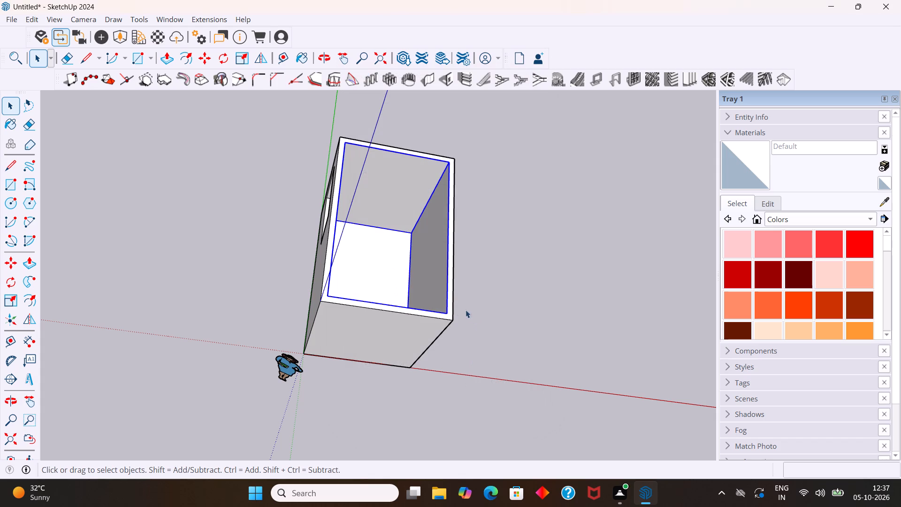
# Copy the interior component about 24' 2" away from the original room, out on the windowed wall's side, and deselect it.
pyautogui.press('m')
pyautogui.click(444, 311)
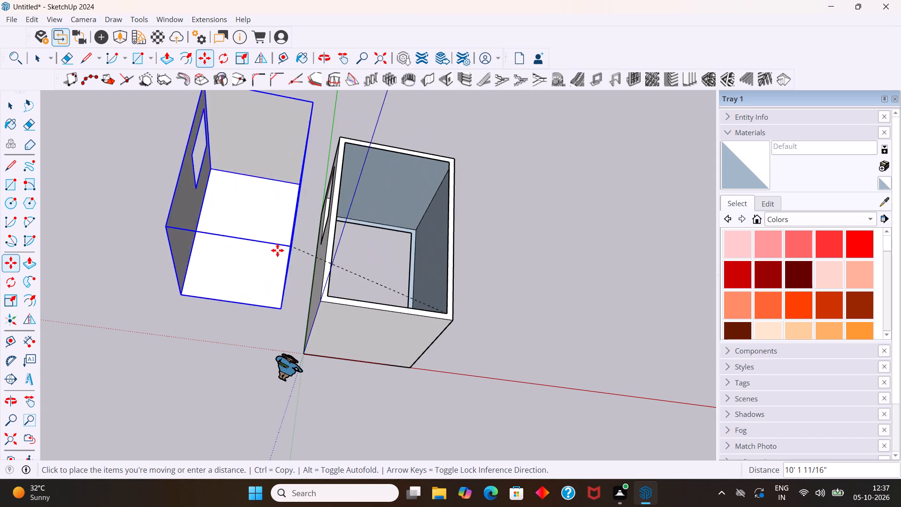
pyautogui.scroll(-3, 190, 277)
pyautogui.scroll(-3, 252, 218)
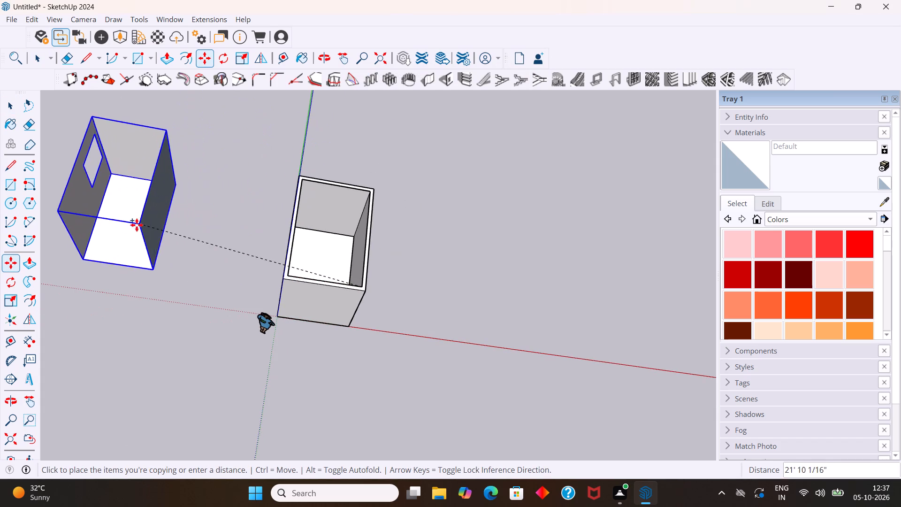
pyautogui.click(106, 238)
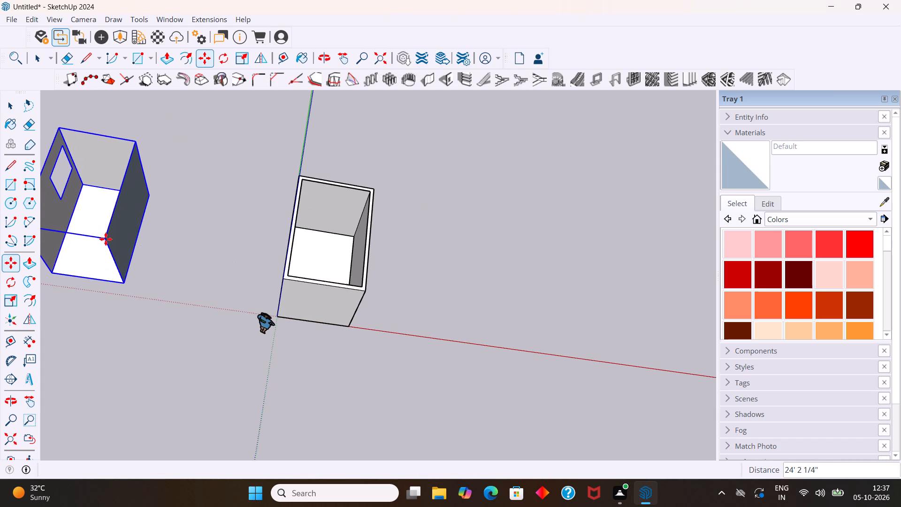
pyautogui.press('space')
pyautogui.scroll(-9, 112, 239)
pyautogui.click(157, 254)
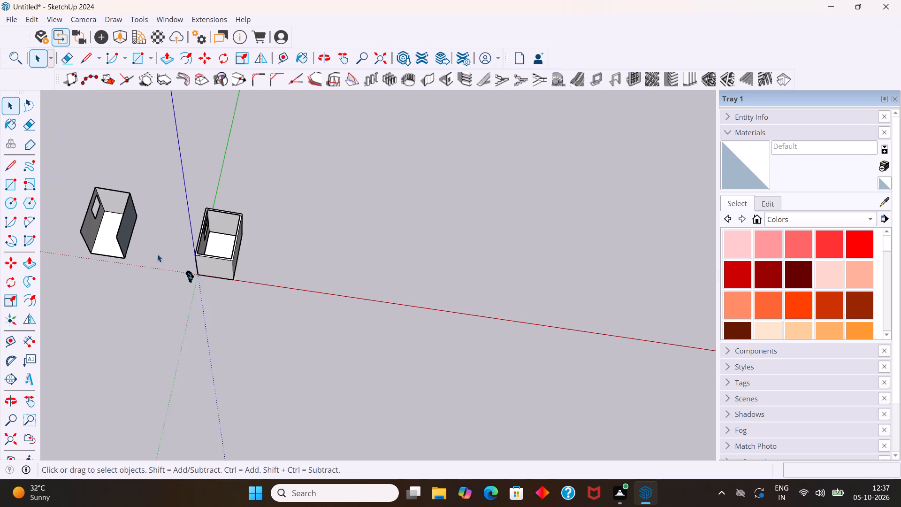
# Place a horizontal guide 4" above the floor edge on the end wall of the copied interior.
pyautogui.scroll(-4, 154, 258)
pyautogui.moveTo(95, 301); pyautogui.dragTo(79, 111, button='middle')
pyautogui.scroll(1, 103, 311)
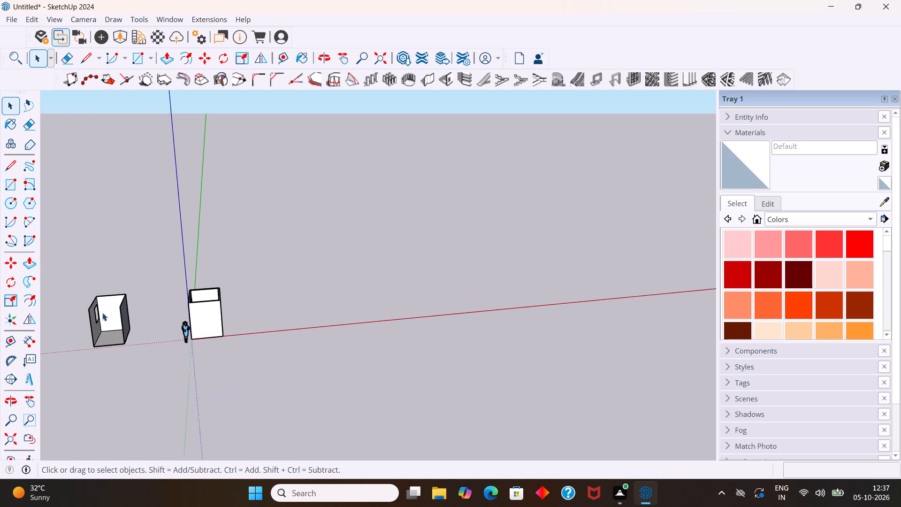
pyautogui.scroll(6, 102, 313)
pyautogui.moveTo(99, 357); pyautogui.dragTo(52, 315, button='middle')
pyautogui.scroll(5, 117, 337)
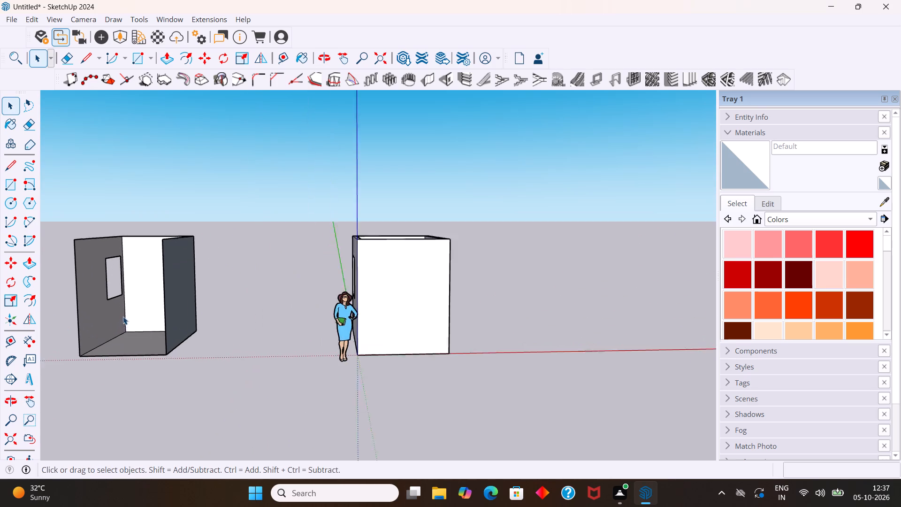
pyautogui.scroll(4, 123, 316)
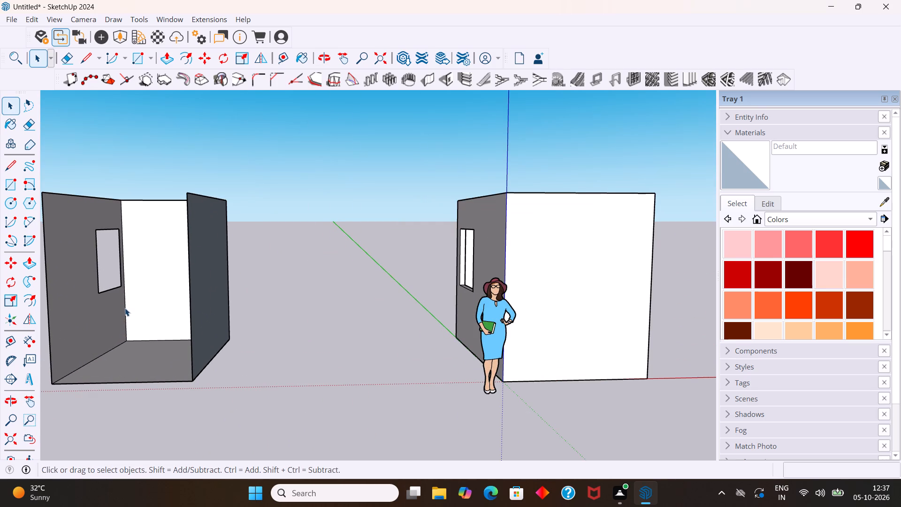
pyautogui.scroll(1, 113, 320)
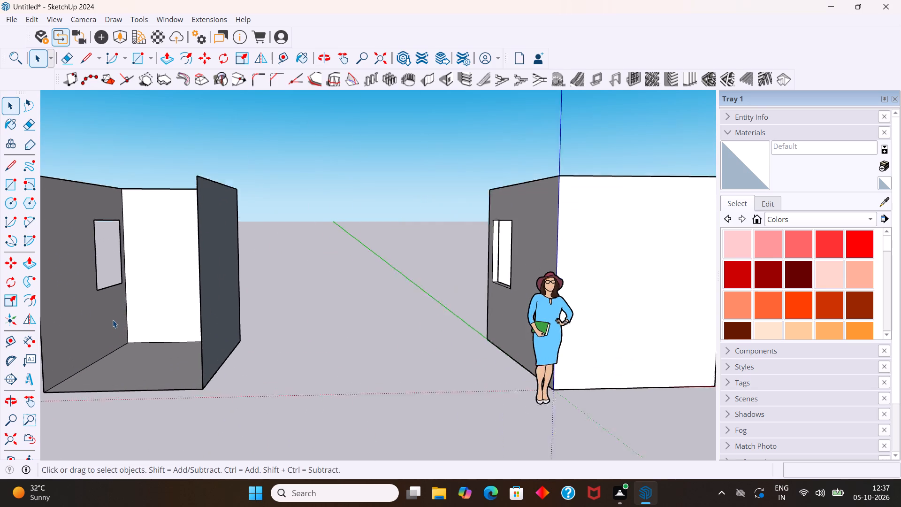
pyautogui.scroll(1, 113, 320)
pyautogui.moveTo(113, 320); pyautogui.dragTo(93, 338, button='middle')
pyautogui.scroll(1, 97, 343)
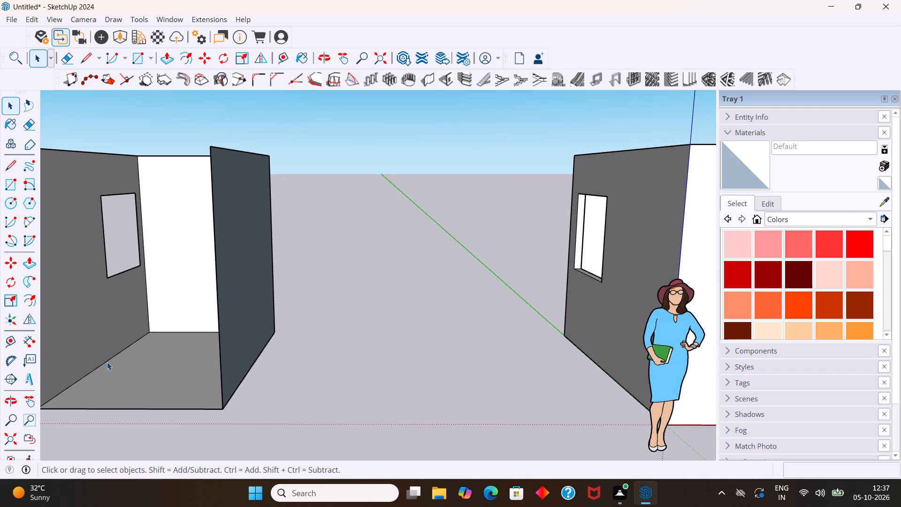
pyautogui.moveTo(110, 365); pyautogui.dragTo(98, 351, button='middle')
pyautogui.moveTo(113, 355); pyautogui.dragTo(168, 384, button='middle')
pyautogui.scroll(1, 168, 384)
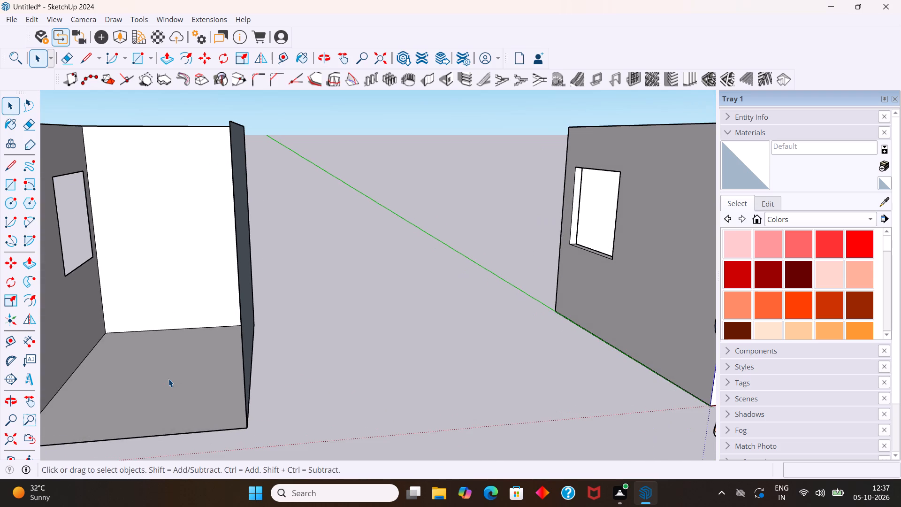
pyautogui.press('t')
pyautogui.click(178, 328)
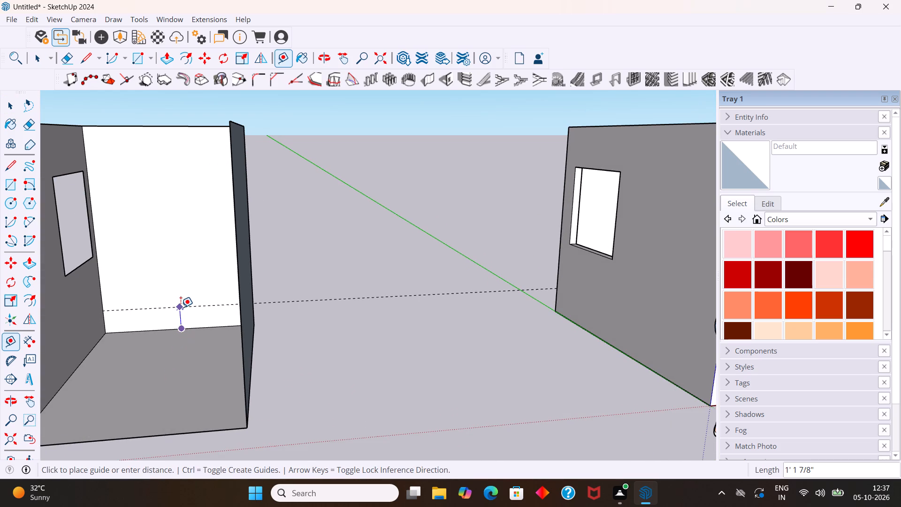
pyautogui.press('4')
pyautogui.press('Return')
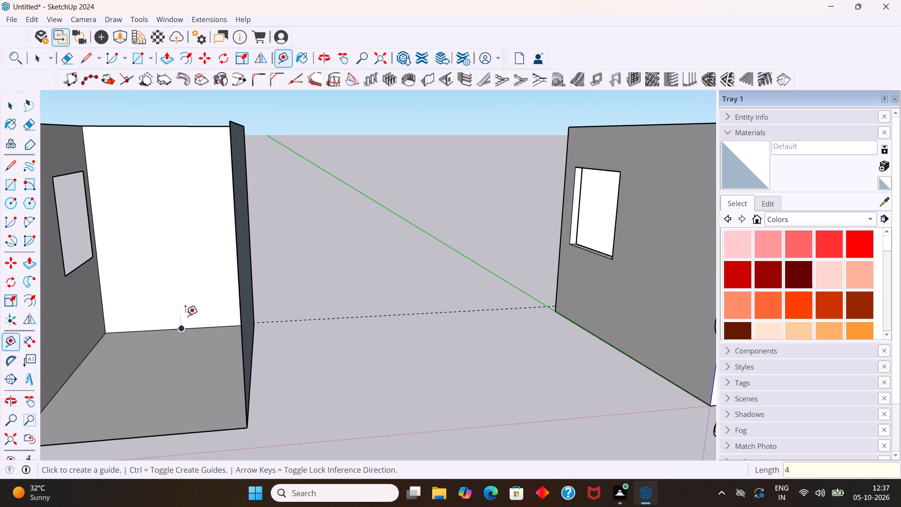
# Undo the last guide and place it again 4" above the floor edge on the copied interior's end wall.
pyautogui.hotkey('ctrl', 'z')
pyautogui.scroll(6, 183, 320)
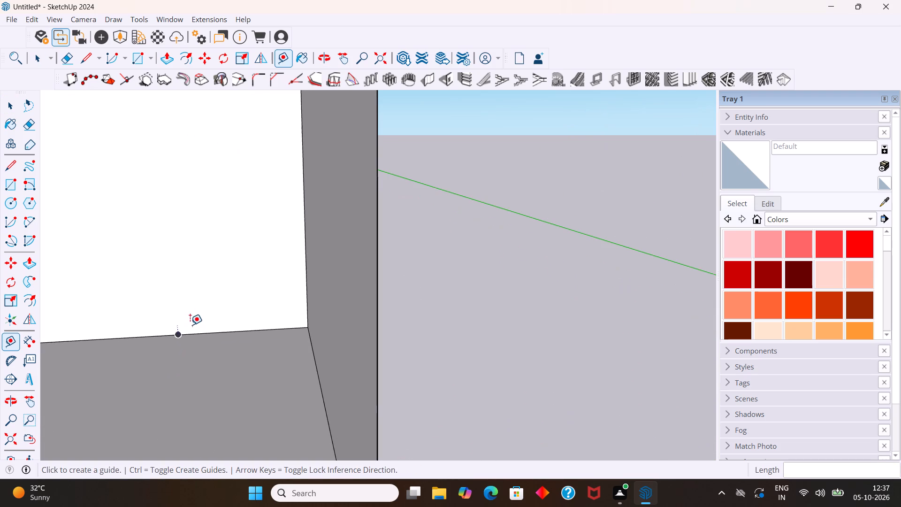
pyautogui.click(190, 335)
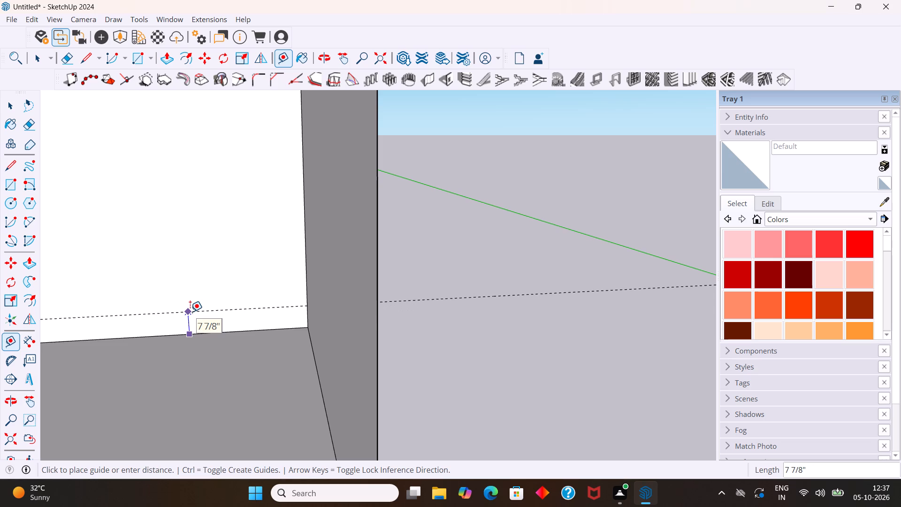
pyautogui.press('4')
pyautogui.press('Return')
# Place a horizontal guide 4" above the floor edge on the windowless long wall of the copied interior.
pyautogui.moveTo(190, 317); pyautogui.dragTo(300, 346, button='middle')
pyautogui.scroll(1, 298, 346)
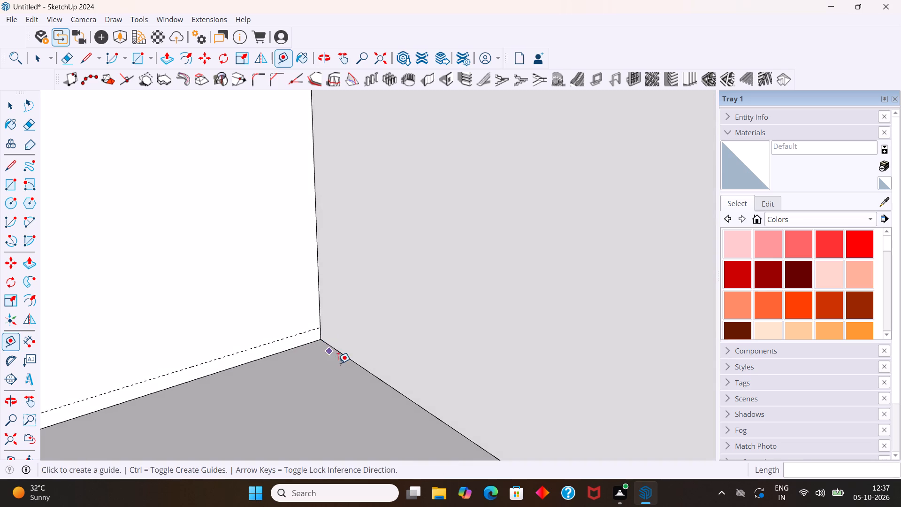
pyautogui.click(345, 354)
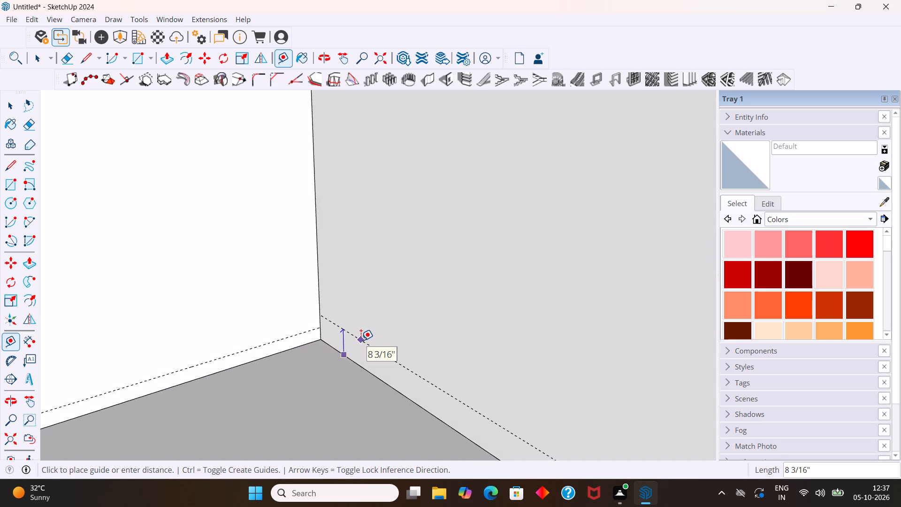
pyautogui.press('4')
pyautogui.press('Return')
# Place a horizontal guide 4" above the floor edge on the windowed long wall of the copied interior.
pyautogui.moveTo(353, 344); pyautogui.dragTo(175, 363, button='middle')
pyautogui.scroll(-15, 190, 343)
pyautogui.scroll(4, 91, 356)
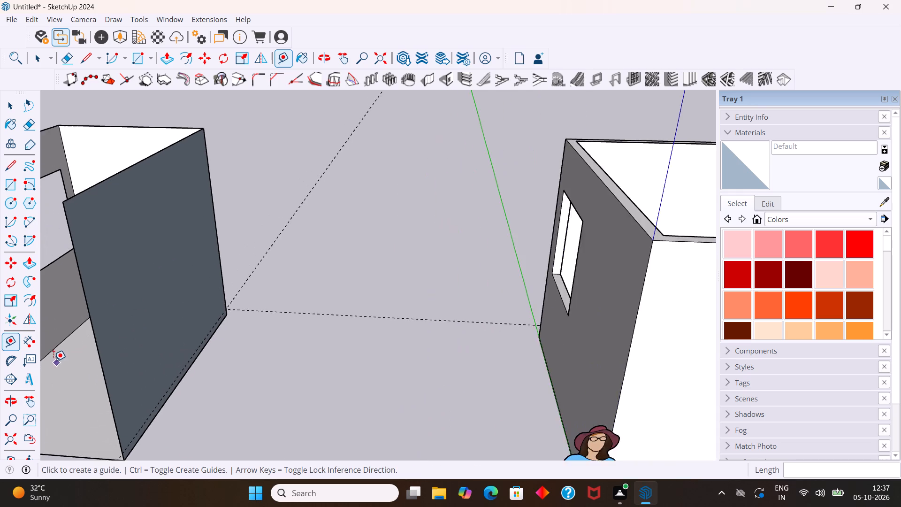
pyautogui.scroll(13, 53, 359)
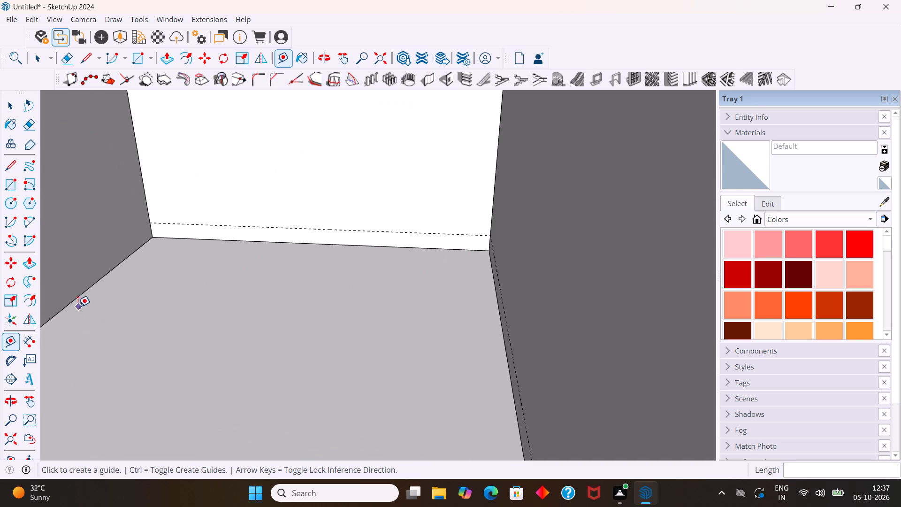
pyautogui.click(75, 301)
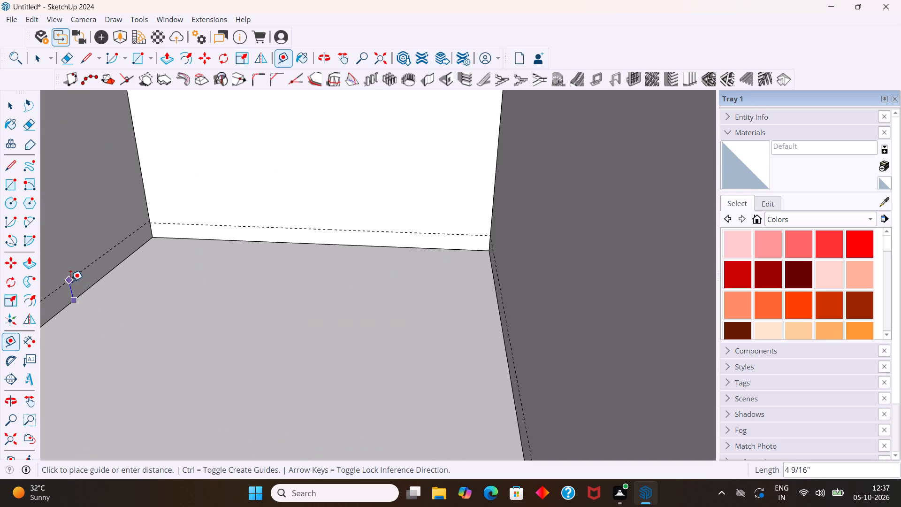
pyautogui.press('4')
pyautogui.press('Return')
pyautogui.press('space')
# Examine the floor-level guides around the copied interior and its position beside the original room from several angles.
pyautogui.scroll(-7, 93, 307)
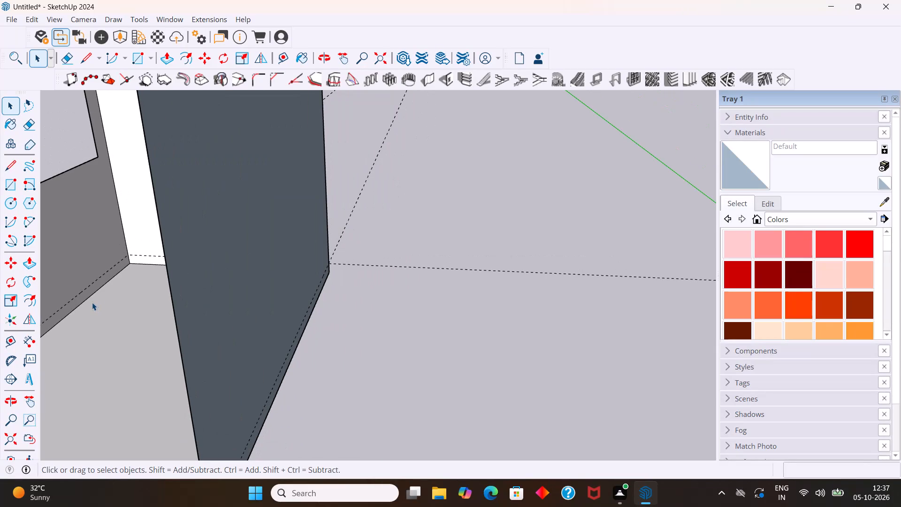
pyautogui.scroll(-4, 92, 301)
pyautogui.moveTo(92, 300); pyautogui.dragTo(181, 311, button='middle')
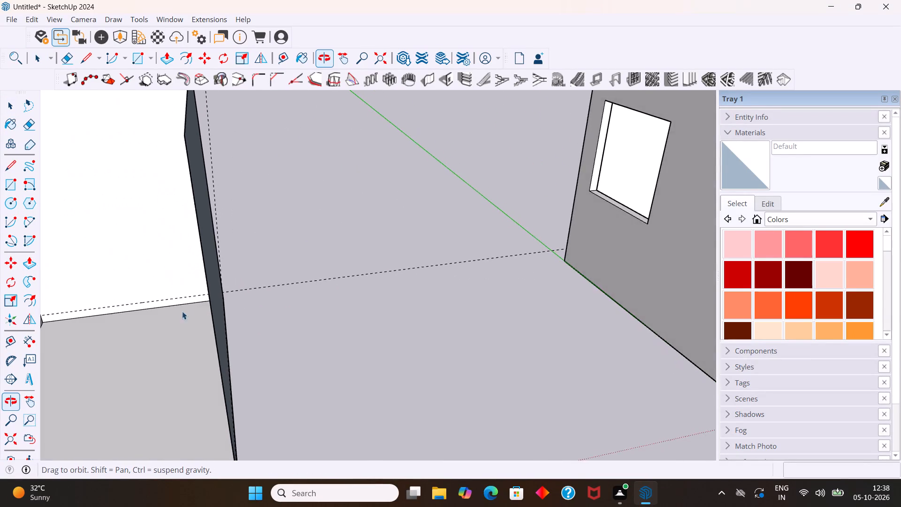
pyautogui.middleClick(183, 311)
pyautogui.scroll(-7, 191, 290)
pyautogui.scroll(1, 191, 285)
pyautogui.scroll(-2, 191, 286)
pyautogui.scroll(7, 136, 345)
pyautogui.moveTo(136, 368); pyautogui.dragTo(145, 360, button='middle')
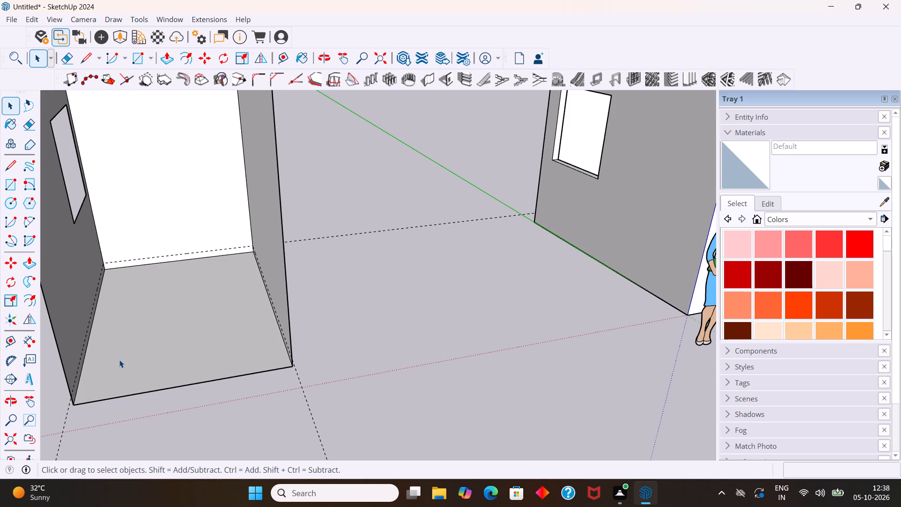
pyautogui.moveTo(128, 349); pyautogui.dragTo(48, 347, button='middle')
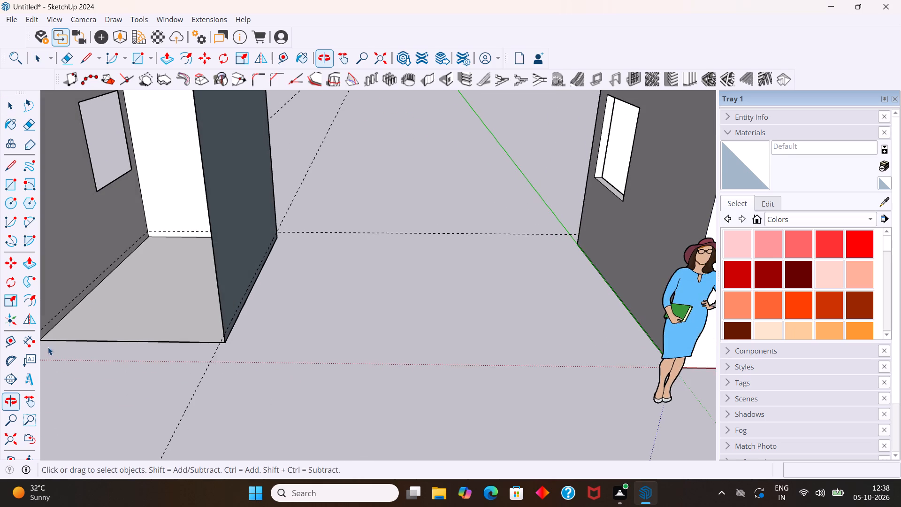
pyautogui.scroll(1, 65, 328)
pyautogui.scroll(-4, 66, 313)
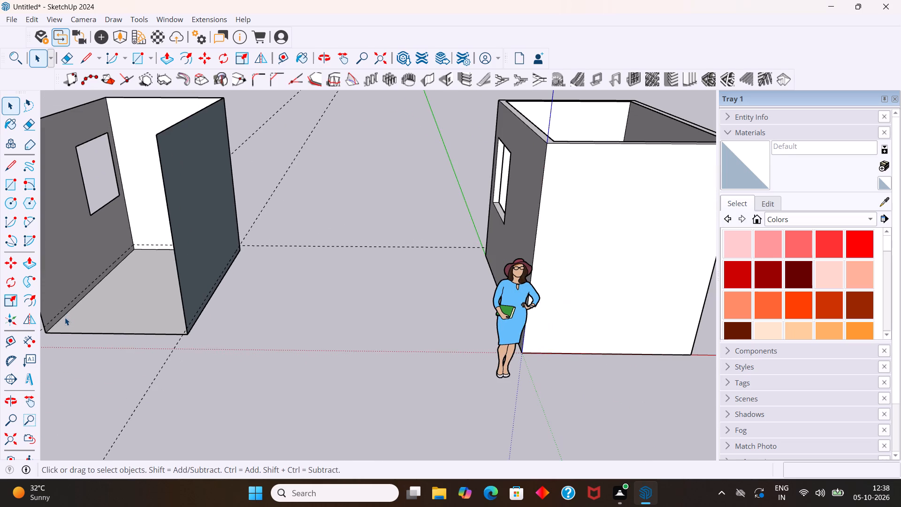
pyautogui.scroll(-6, 61, 308)
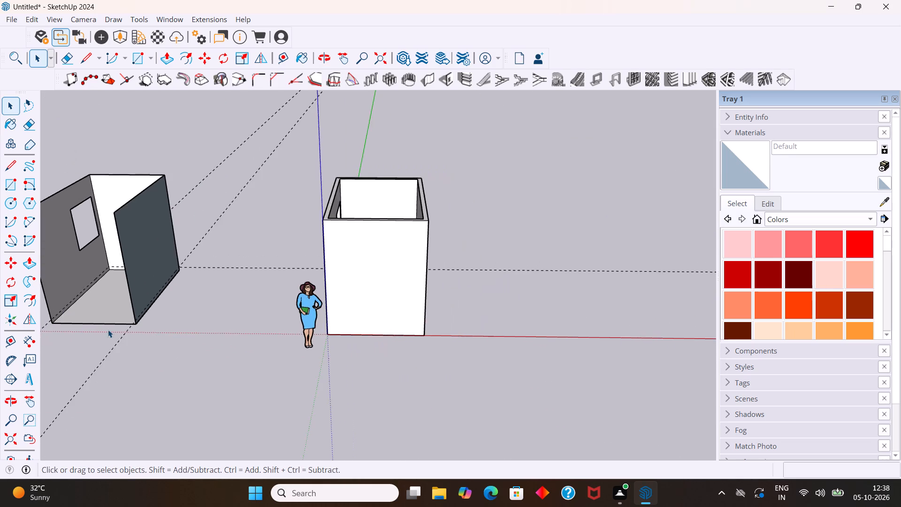
pyautogui.moveTo(109, 330); pyautogui.dragTo(272, 301, button='middle')
pyautogui.scroll(-9, 272, 287)
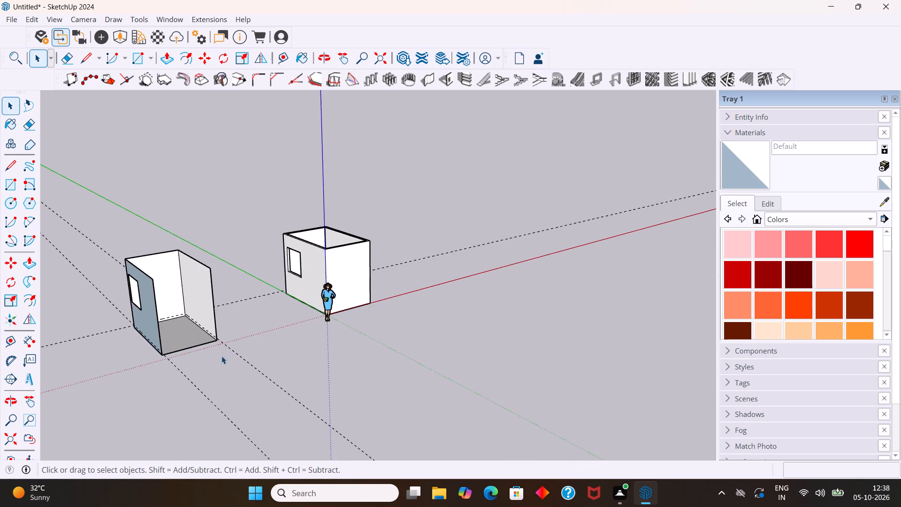
pyautogui.moveTo(216, 355); pyautogui.dragTo(141, 346, button='middle')
# Draw a 4" by 11' 3" rectangle on the windowed long wall, between the guide and the floor edge.
pyautogui.scroll(5, 145, 333)
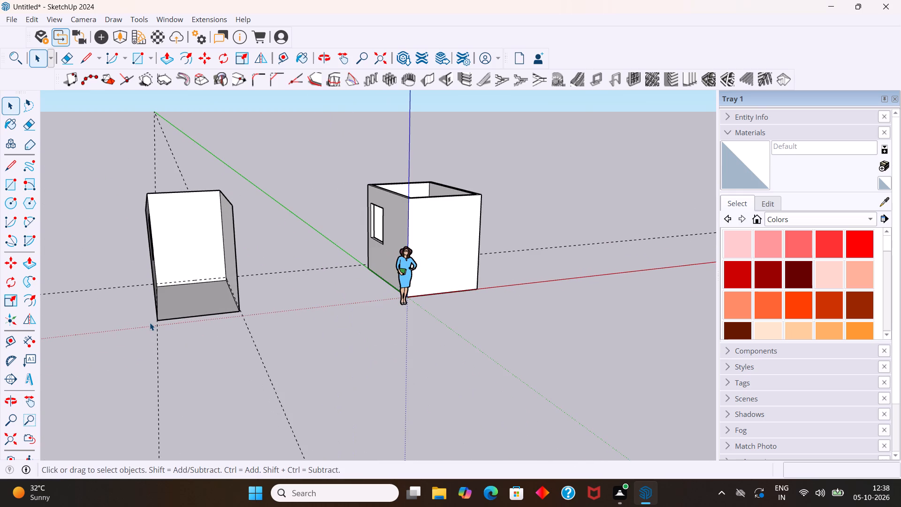
pyautogui.scroll(7, 150, 323)
pyautogui.moveTo(206, 316); pyautogui.dragTo(141, 310, button='middle')
pyautogui.scroll(1, 141, 308)
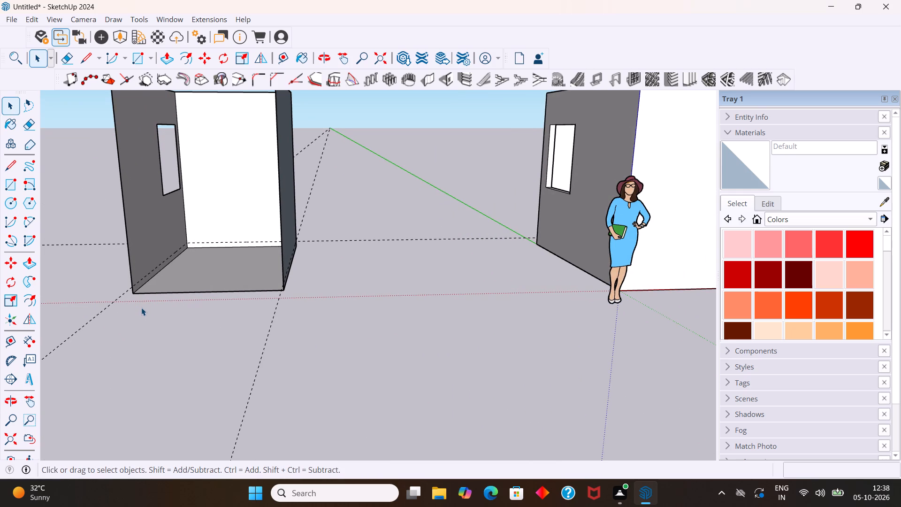
pyautogui.scroll(10, 141, 307)
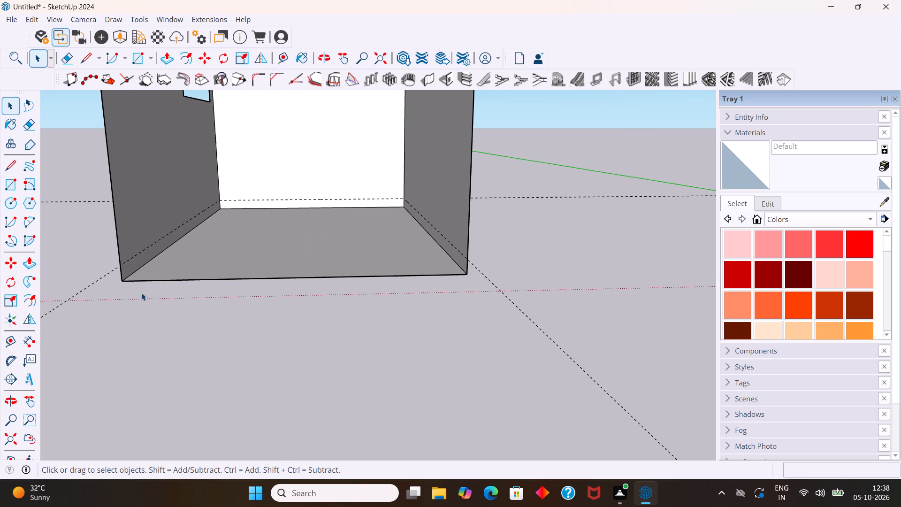
pyautogui.press('r')
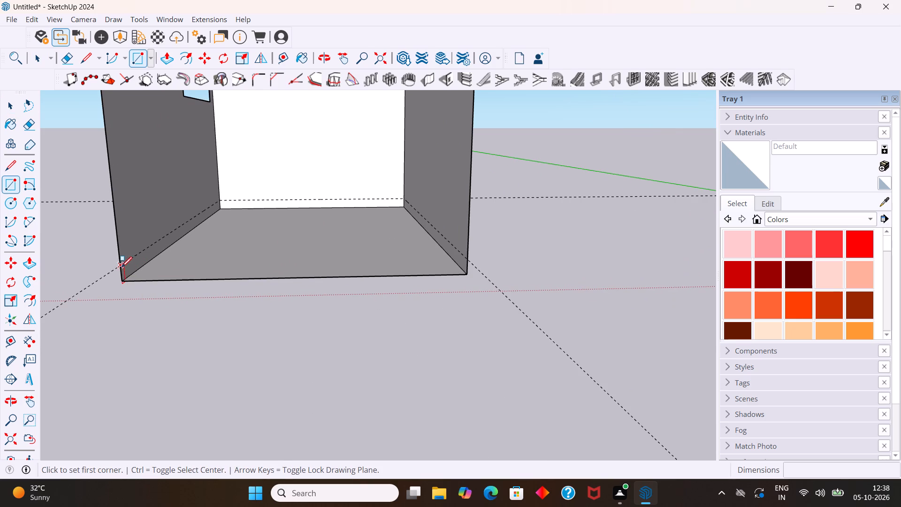
pyautogui.click(119, 268)
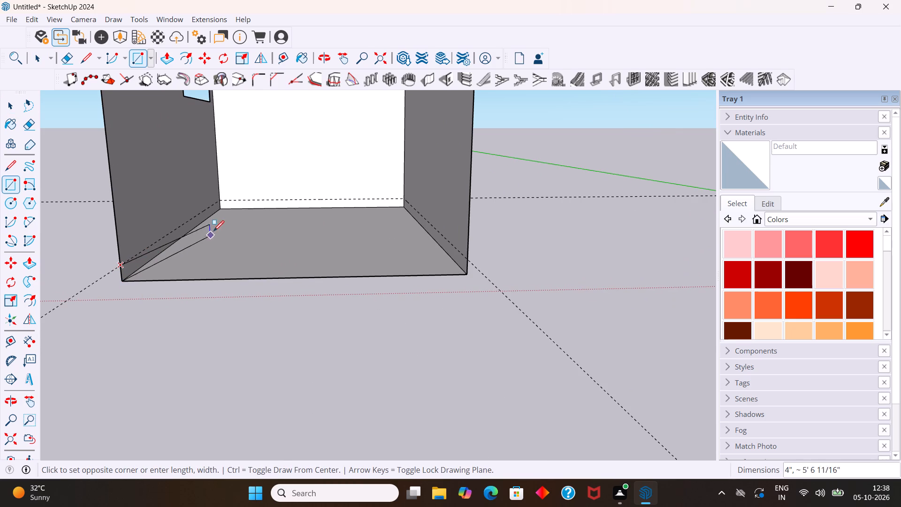
pyautogui.click(222, 208)
pyautogui.press('space')
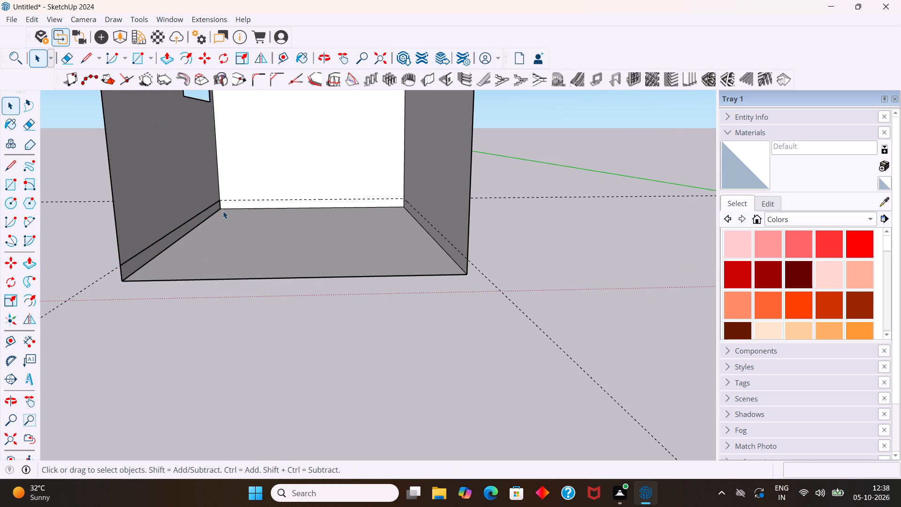
# Draw a 7' 3" by 4" rectangle along the base of the end wall, between the guide and the floor edge.
pyautogui.press('r')
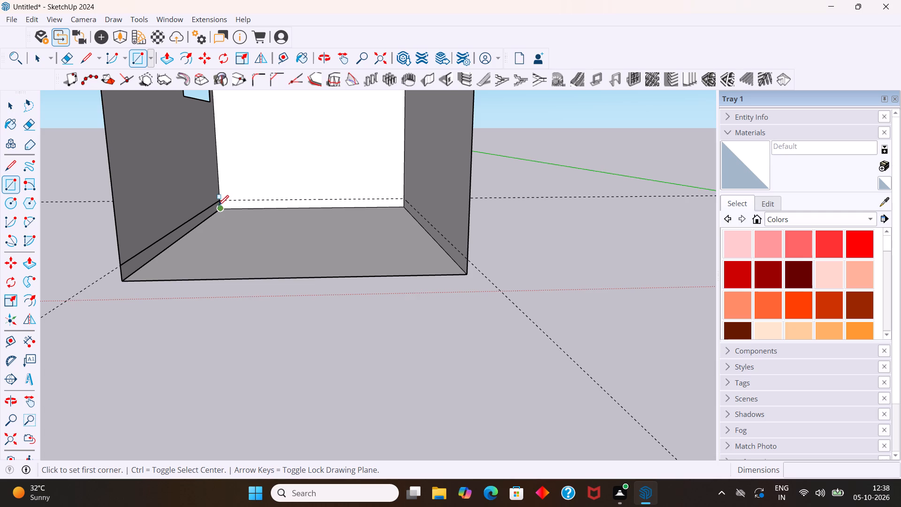
pyautogui.click(218, 204)
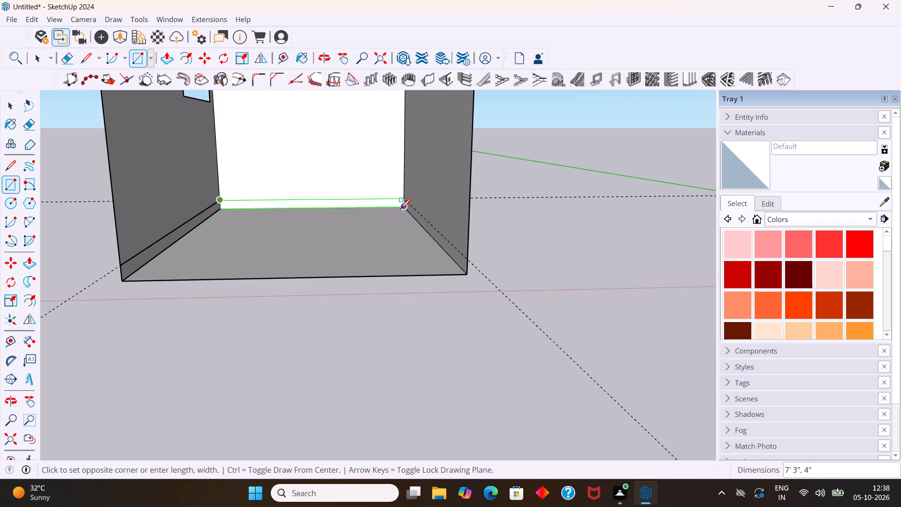
pyautogui.click(401, 208)
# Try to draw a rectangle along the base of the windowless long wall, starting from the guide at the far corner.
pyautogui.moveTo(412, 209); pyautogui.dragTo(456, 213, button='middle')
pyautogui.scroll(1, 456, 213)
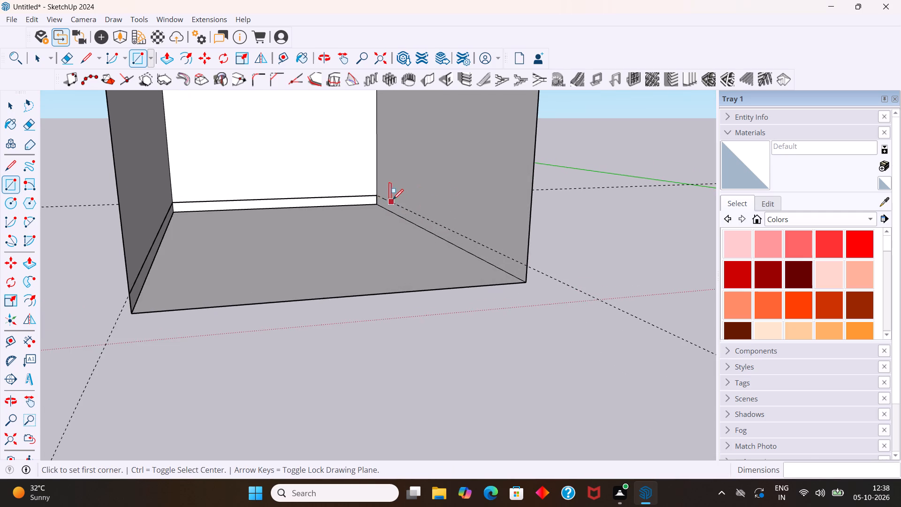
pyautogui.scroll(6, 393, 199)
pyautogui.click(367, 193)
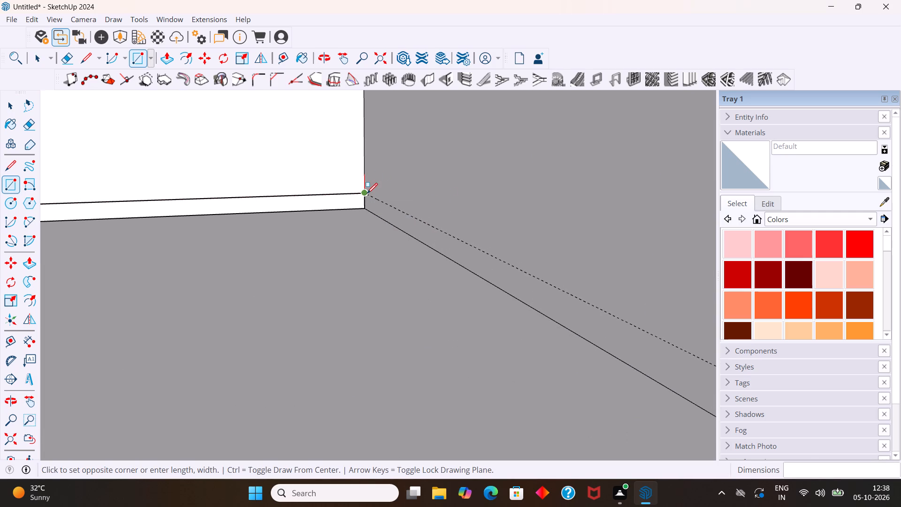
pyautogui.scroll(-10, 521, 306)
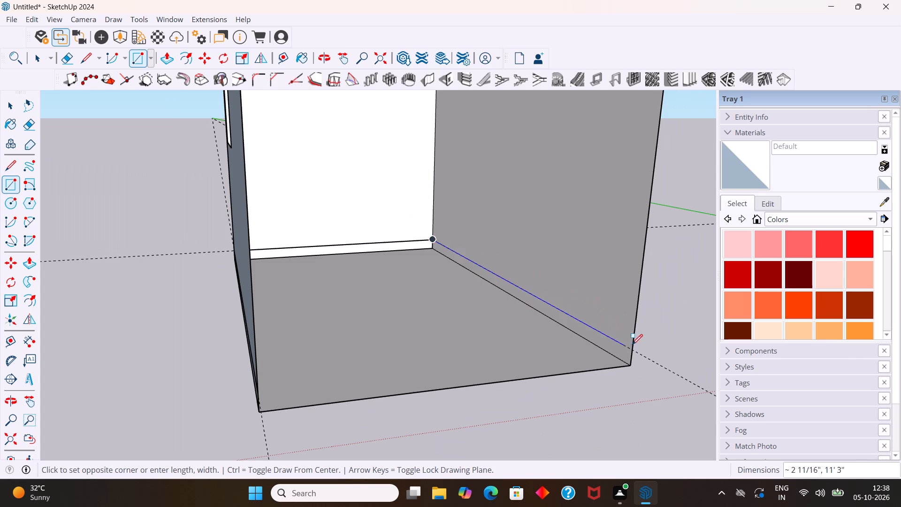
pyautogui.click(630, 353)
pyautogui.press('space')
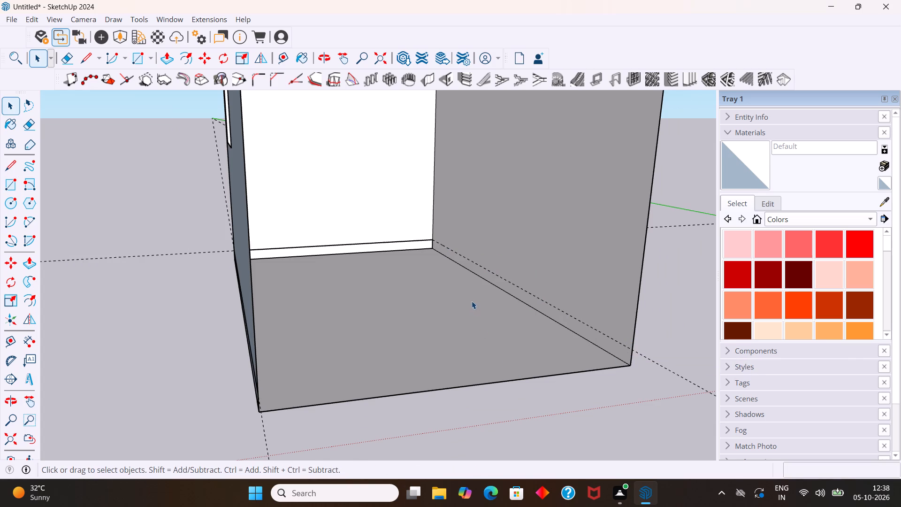
# Draw a 4" by 11' 3" rectangle on the windowless long wall, between the guide and the floor edge.
pyautogui.press('r')
pyautogui.click(435, 239)
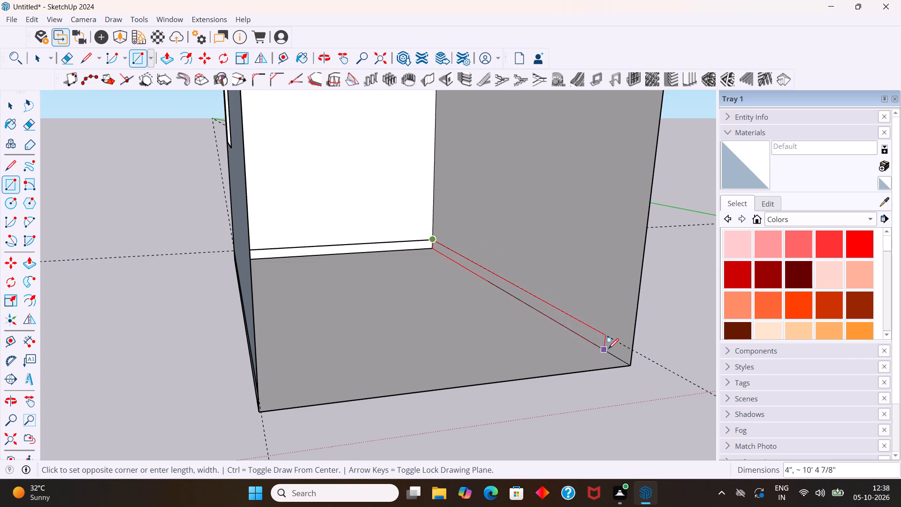
pyautogui.click(628, 362)
pyautogui.press('space')
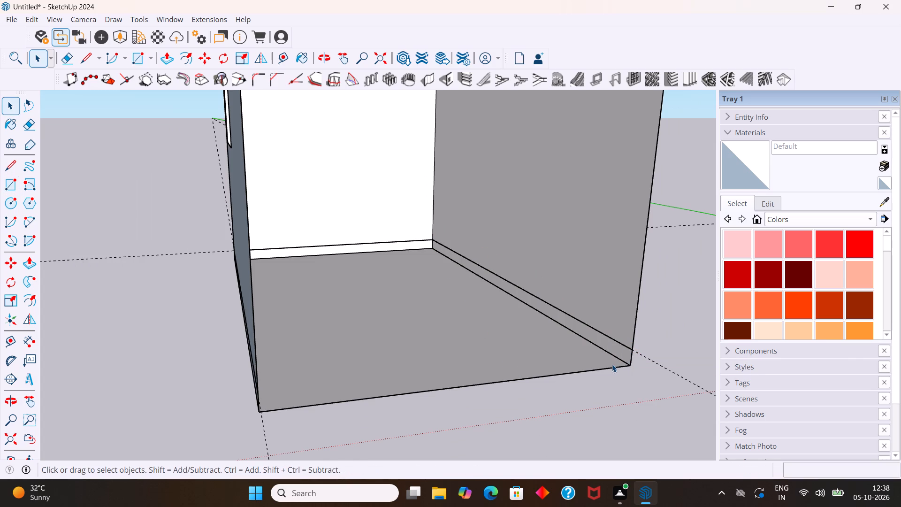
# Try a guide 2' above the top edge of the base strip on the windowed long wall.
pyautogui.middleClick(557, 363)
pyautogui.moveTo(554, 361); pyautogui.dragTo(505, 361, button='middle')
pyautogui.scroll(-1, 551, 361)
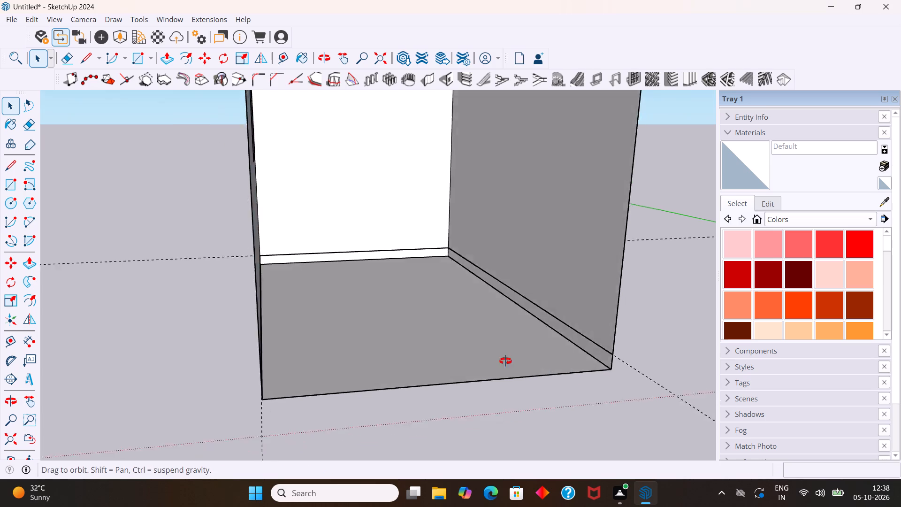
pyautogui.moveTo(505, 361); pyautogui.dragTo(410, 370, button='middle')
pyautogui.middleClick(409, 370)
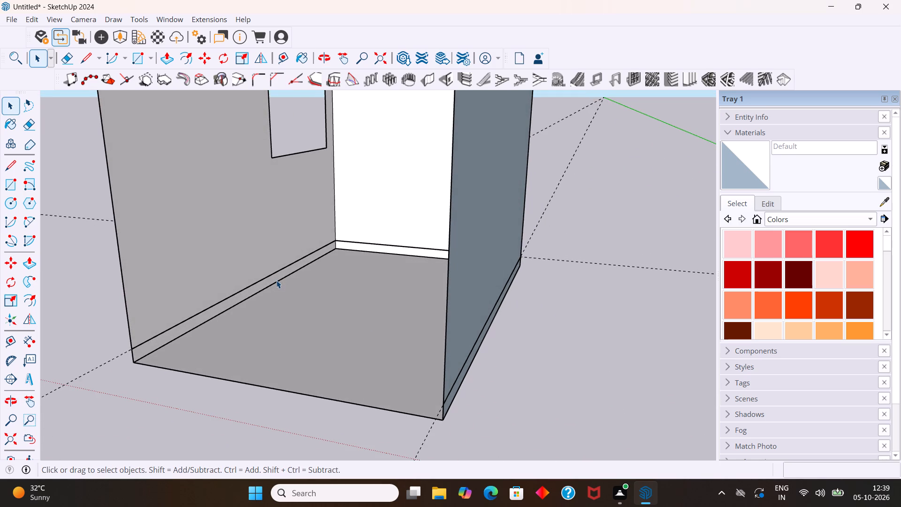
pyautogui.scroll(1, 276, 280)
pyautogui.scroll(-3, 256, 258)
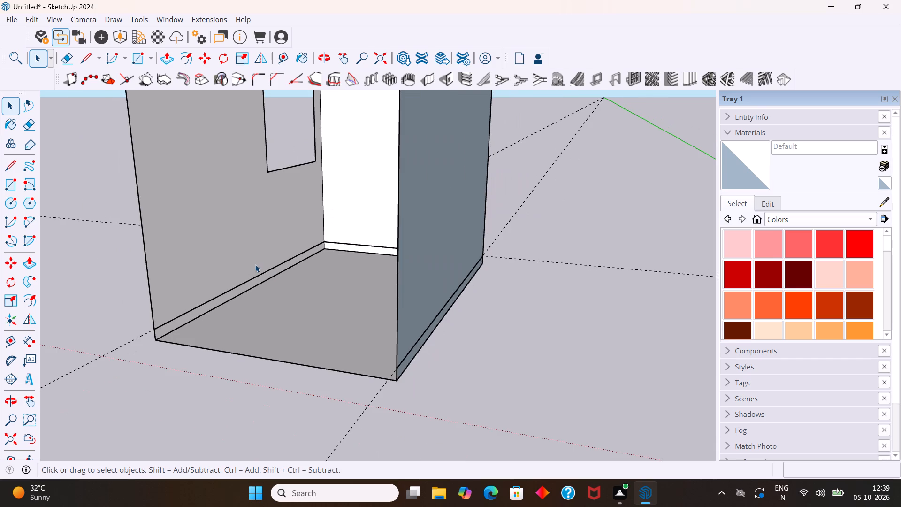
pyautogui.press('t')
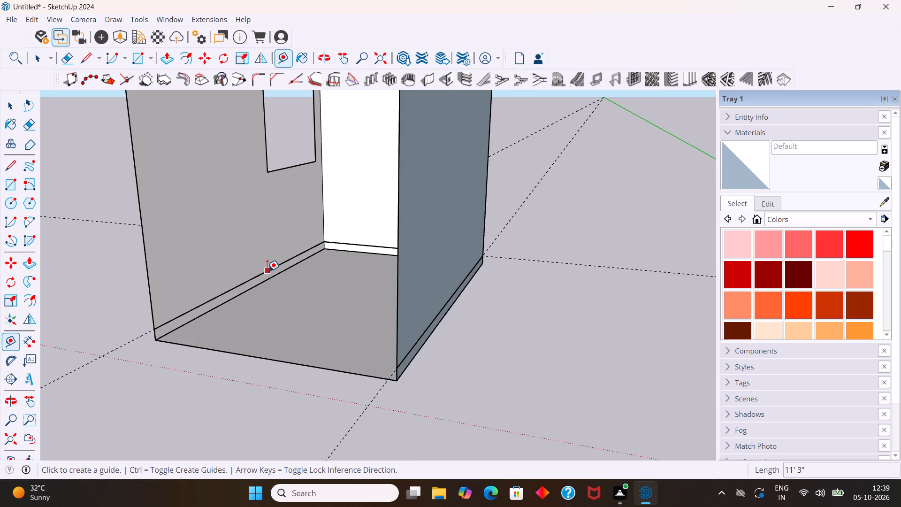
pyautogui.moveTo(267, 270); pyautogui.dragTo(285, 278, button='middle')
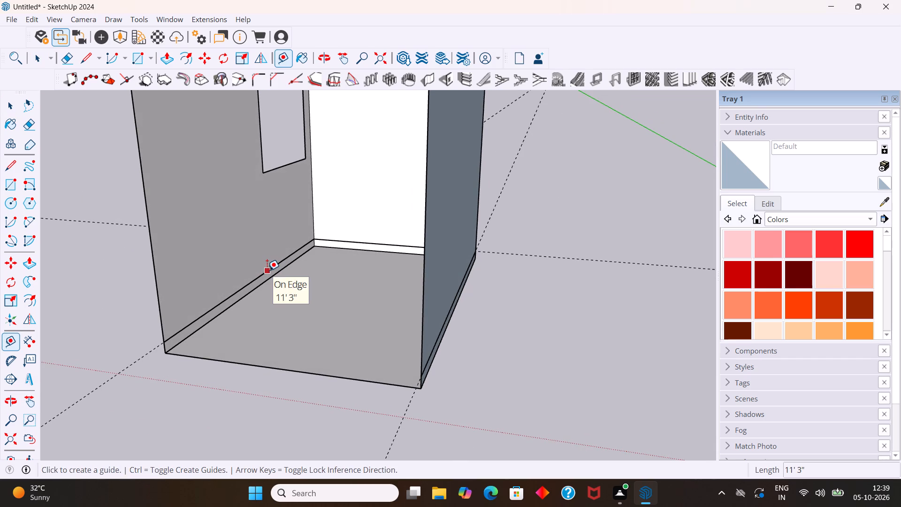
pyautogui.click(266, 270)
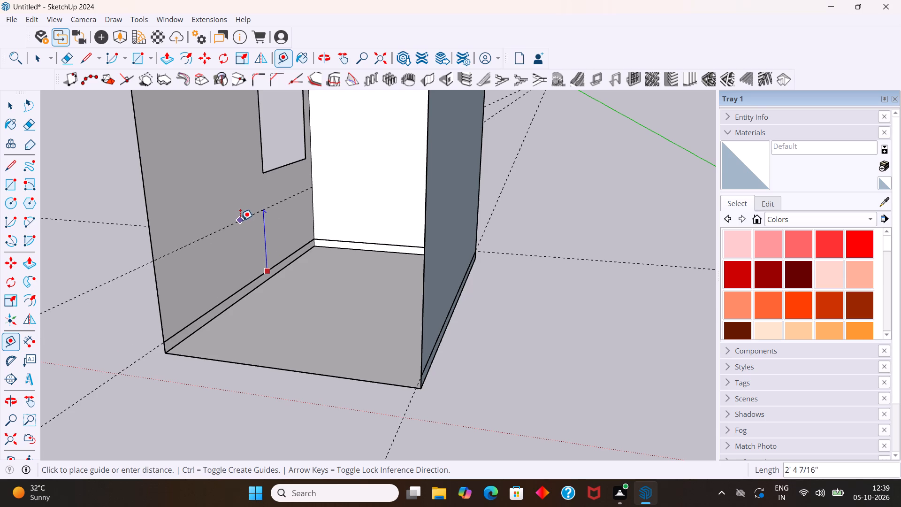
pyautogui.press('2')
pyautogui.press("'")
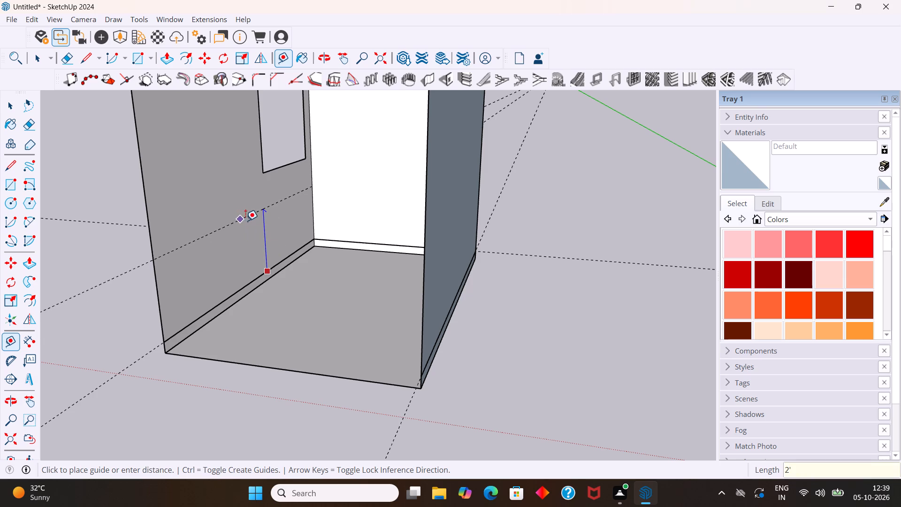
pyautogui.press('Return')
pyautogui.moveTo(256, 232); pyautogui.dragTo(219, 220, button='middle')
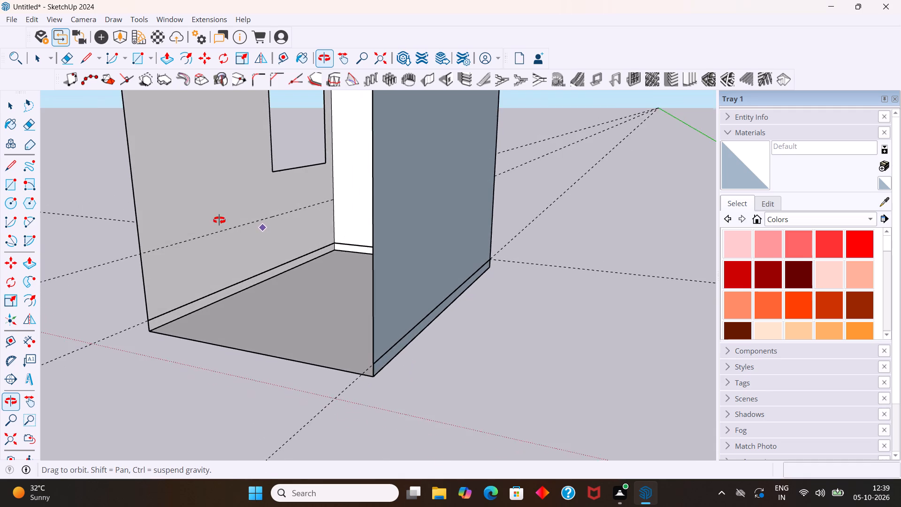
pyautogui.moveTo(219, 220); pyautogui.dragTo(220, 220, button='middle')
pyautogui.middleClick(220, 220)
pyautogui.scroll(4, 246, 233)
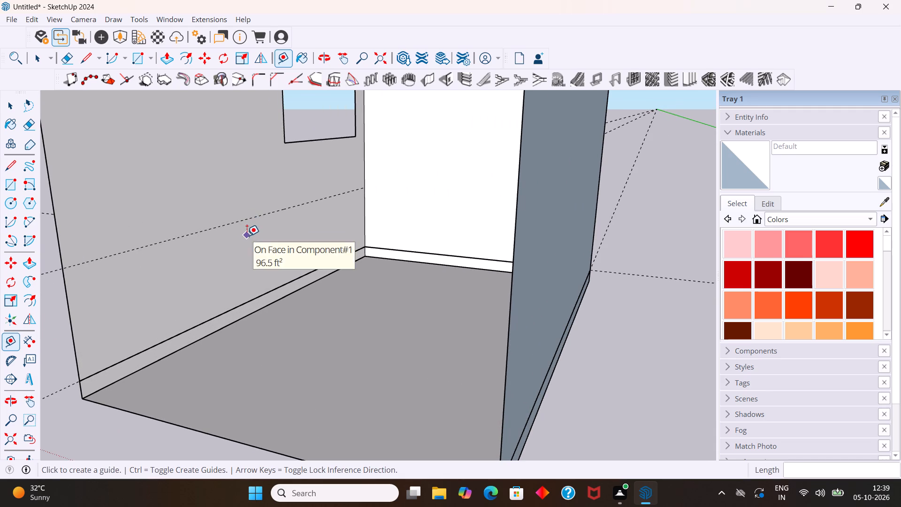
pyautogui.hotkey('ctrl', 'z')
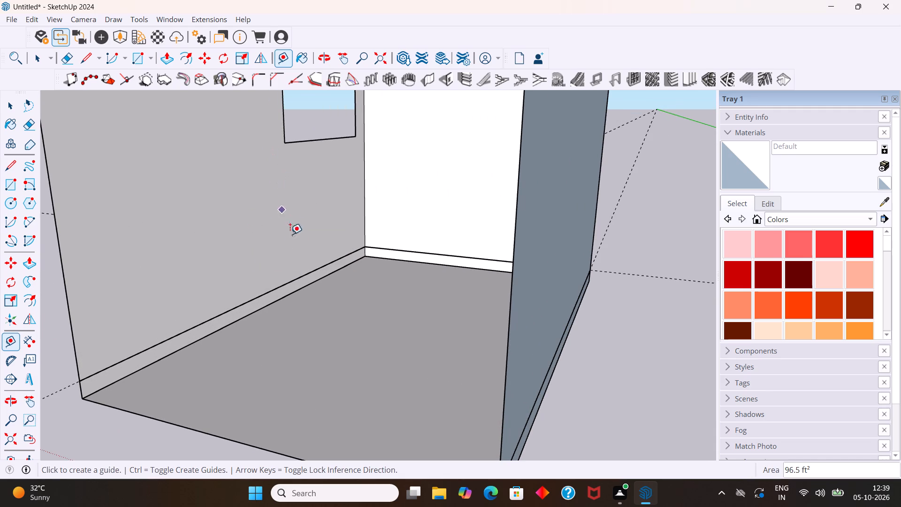
# Place guides 30" above the base strips on the windowed long wall, the end wall and the windowless long wall.
pyautogui.click(269, 294)
pyautogui.write('30')
pyautogui.press('Return')
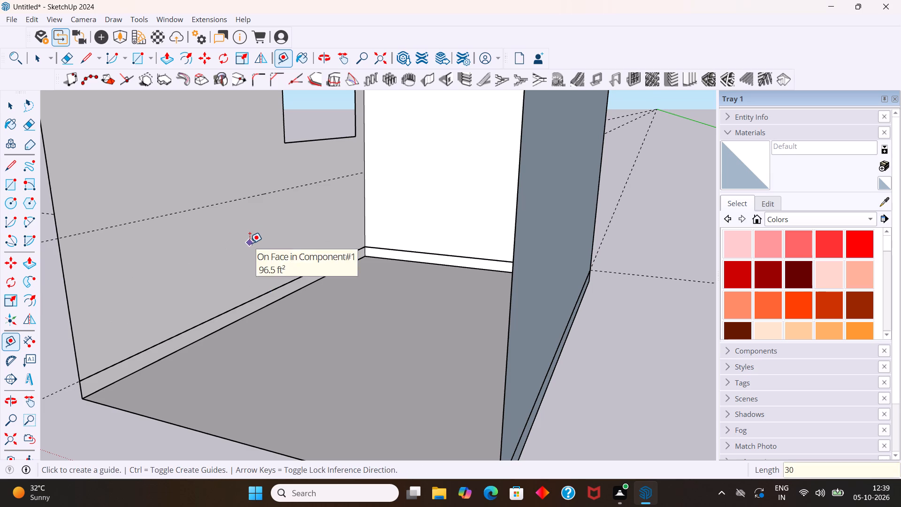
pyautogui.moveTo(253, 247); pyautogui.dragTo(336, 256, button='middle')
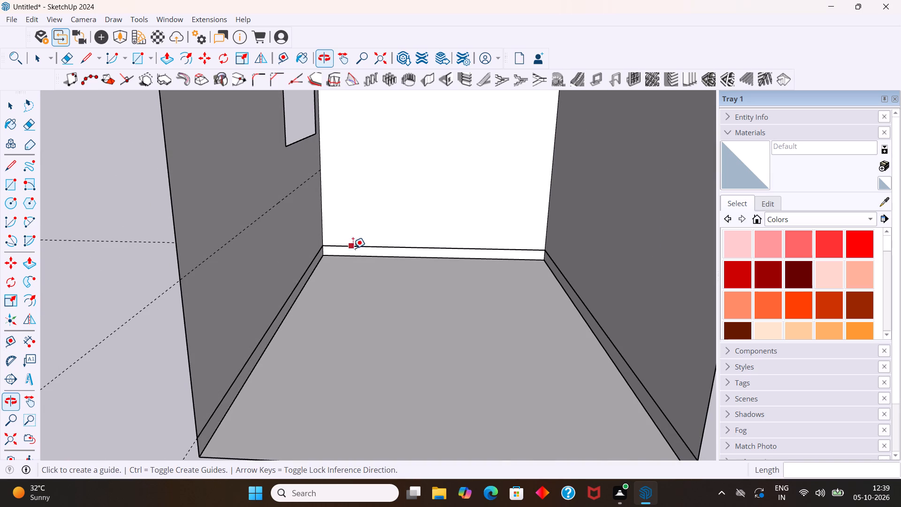
pyautogui.click(369, 247)
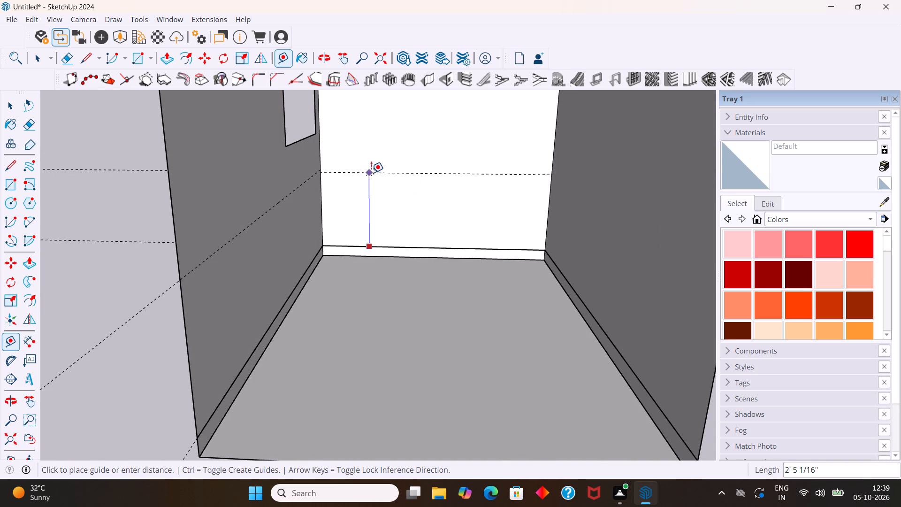
pyautogui.press('3')
pyautogui.press('0')
pyautogui.press('Return')
pyautogui.moveTo(364, 180); pyautogui.dragTo(433, 212, button='middle')
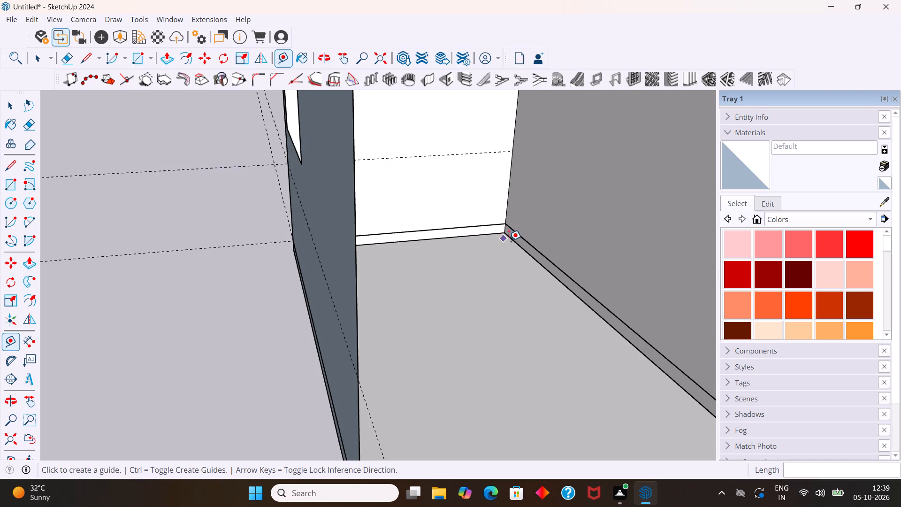
pyautogui.click(558, 267)
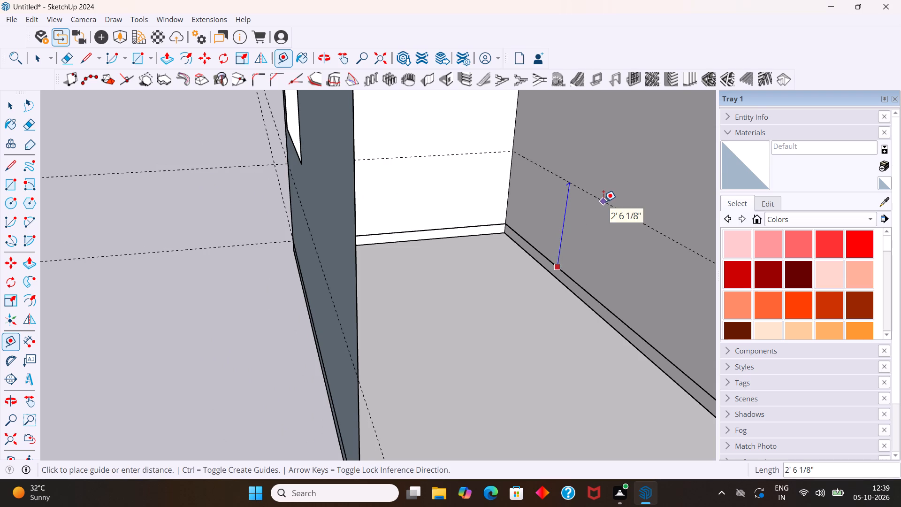
pyautogui.write('30')
pyautogui.press('Return')
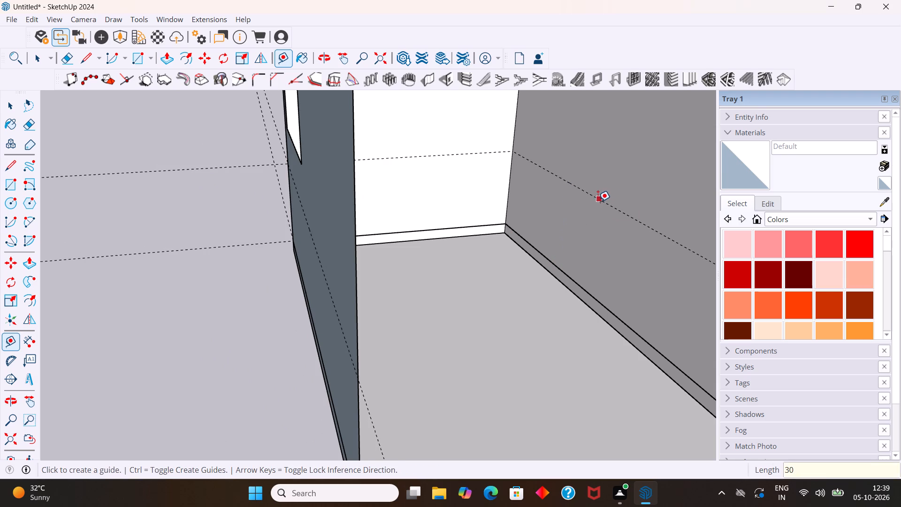
pyautogui.press('space')
# Draw a 2' 6" by 11' 3" rectangle on the windowed long wall, between the guide and the base strip's top edge.
pyautogui.moveTo(589, 201); pyautogui.dragTo(451, 219, button='middle')
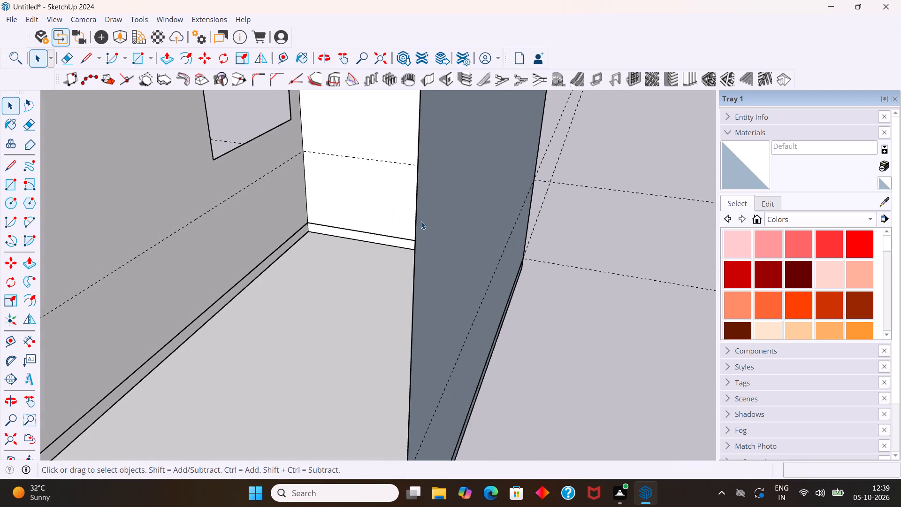
pyautogui.press('r')
pyautogui.moveTo(368, 220); pyautogui.dragTo(363, 222, button='middle')
pyautogui.moveTo(356, 225); pyautogui.dragTo(339, 233, button='middle')
pyautogui.scroll(-5, 339, 233)
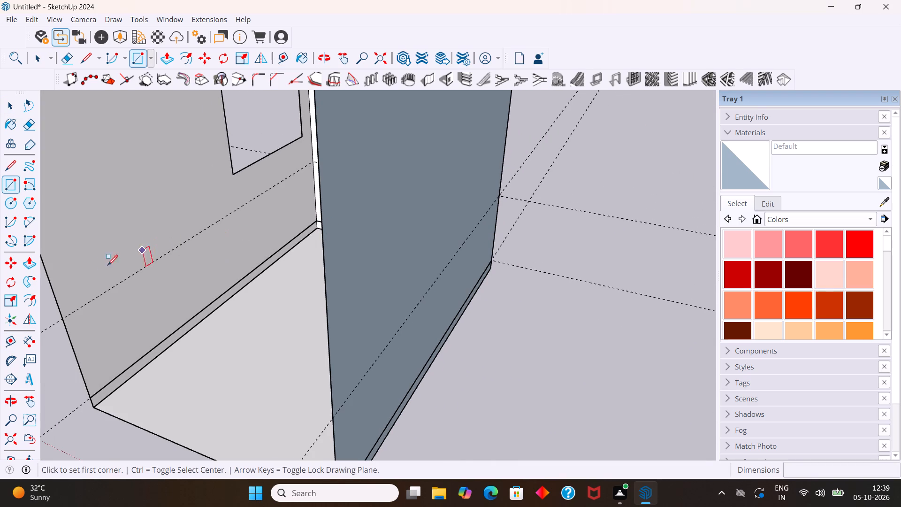
pyautogui.click(64, 316)
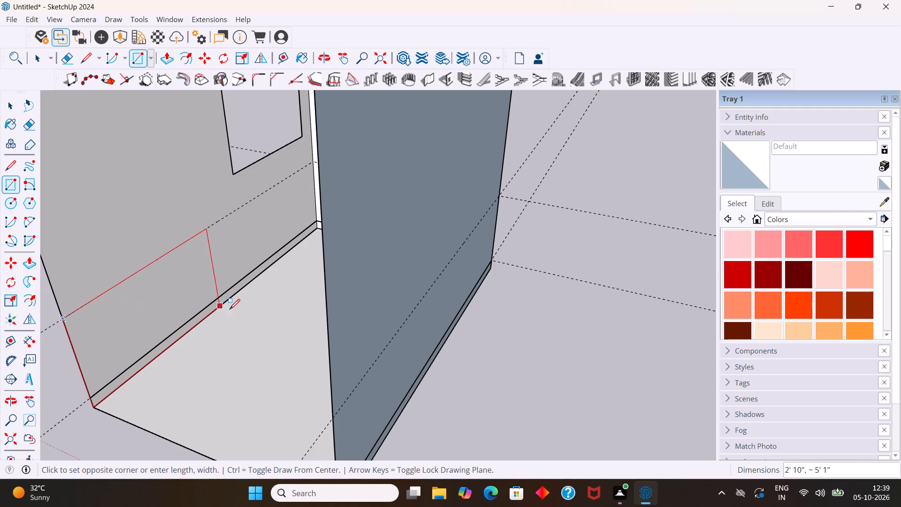
pyautogui.moveTo(244, 310); pyautogui.dragTo(305, 309, button='middle')
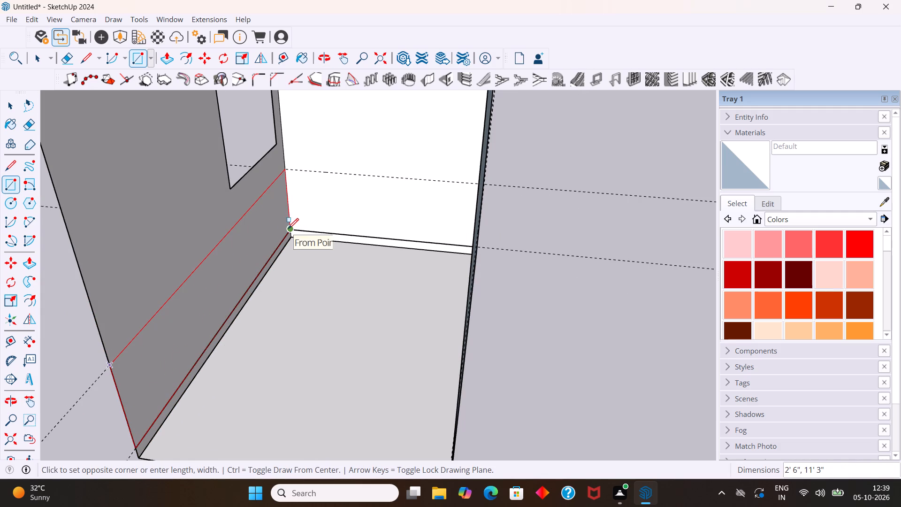
pyautogui.click(288, 229)
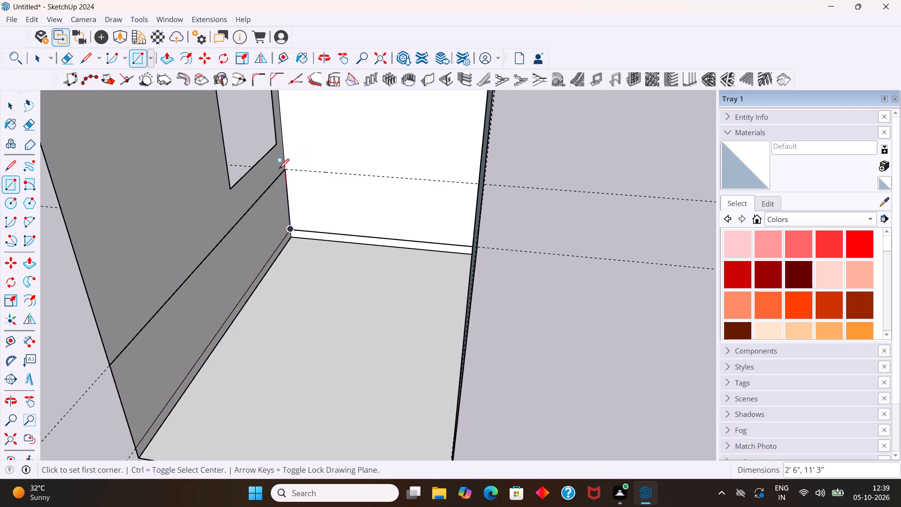
# Draw a full-width rectangle on the end wall, from the 30" guide down to the base strip's top edge.
pyautogui.click(285, 172)
pyautogui.moveTo(401, 240); pyautogui.dragTo(451, 247, button='middle')
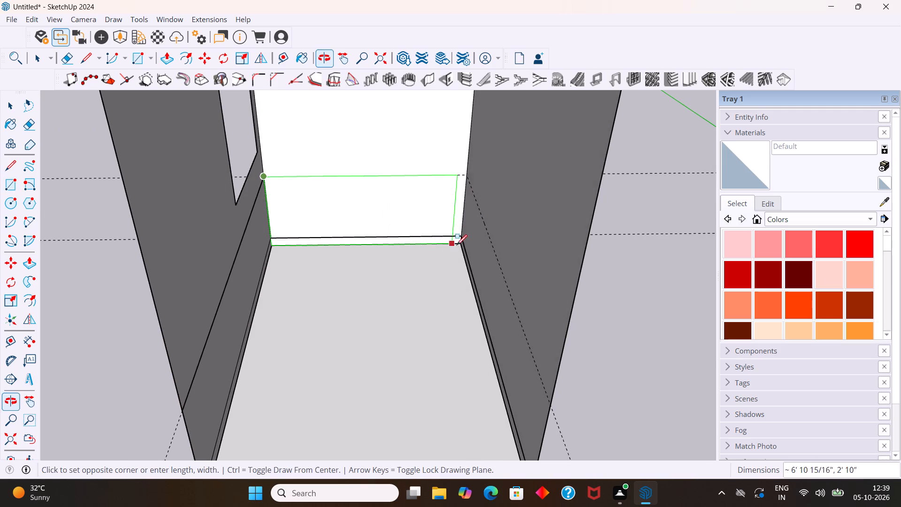
pyautogui.click(458, 235)
# Draw a 2' 6" by 11' 3" rectangle on the windowless long wall, between the guide and the base strip's top edge.
pyautogui.moveTo(466, 237); pyautogui.dragTo(525, 246, button='middle')
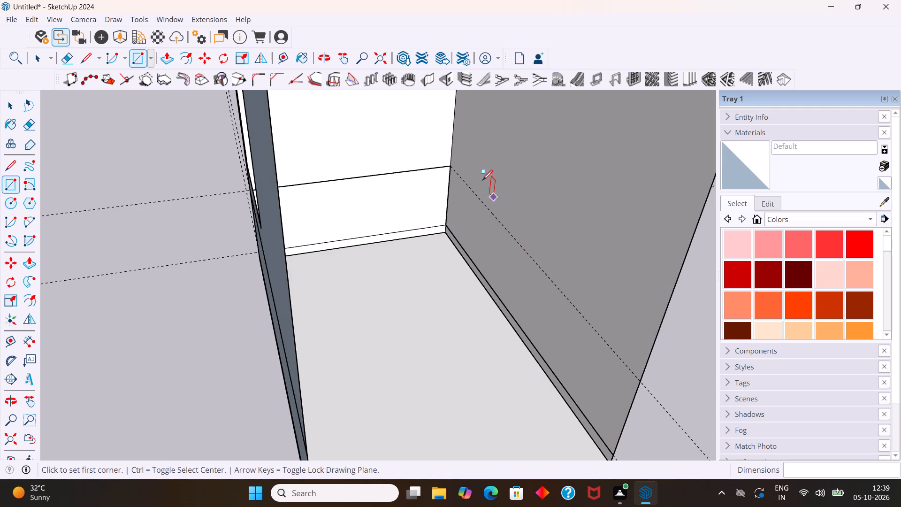
pyautogui.click(453, 170)
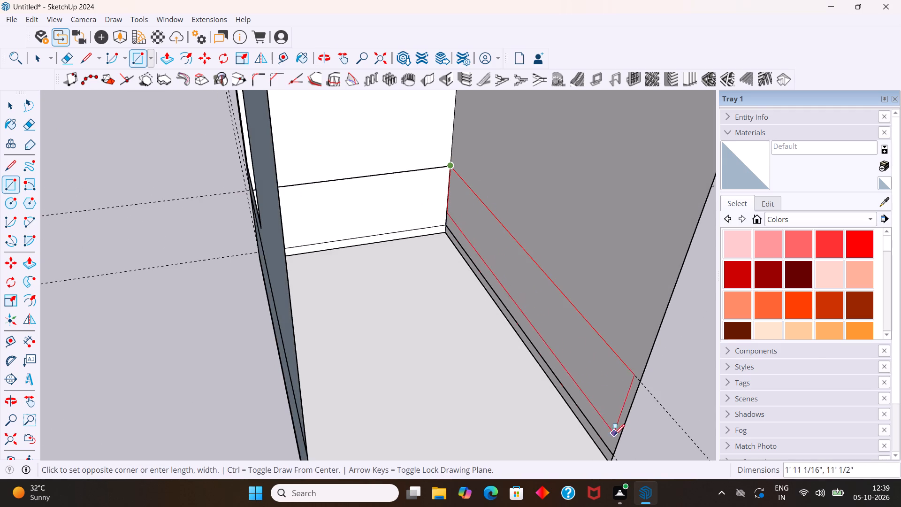
pyautogui.click(614, 453)
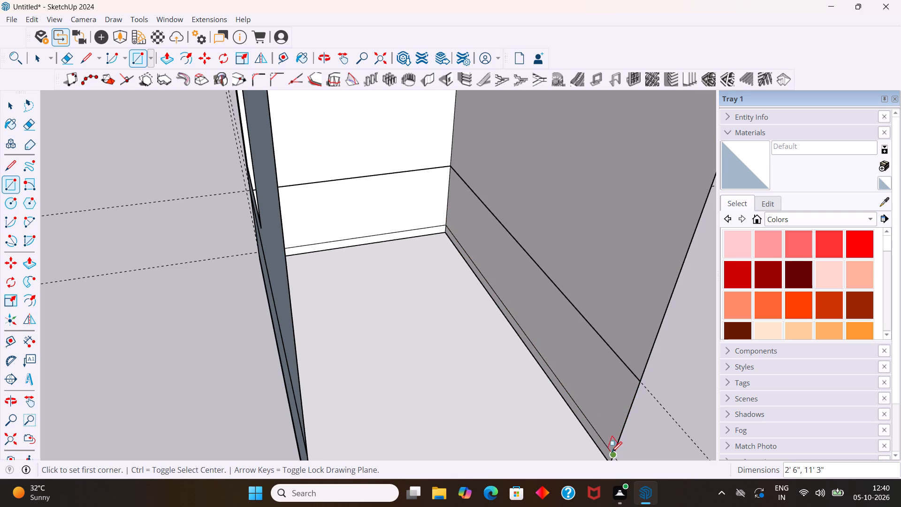
pyautogui.press('space')
# Push/Pull the rectangle above the base strip on the windowed long wall 18" into the room.
pyautogui.moveTo(598, 451); pyautogui.dragTo(593, 450, button='middle')
pyautogui.moveTo(527, 442); pyautogui.dragTo(443, 431, button='middle')
pyautogui.moveTo(440, 430); pyautogui.dragTo(435, 427, button='middle')
pyautogui.click(242, 284)
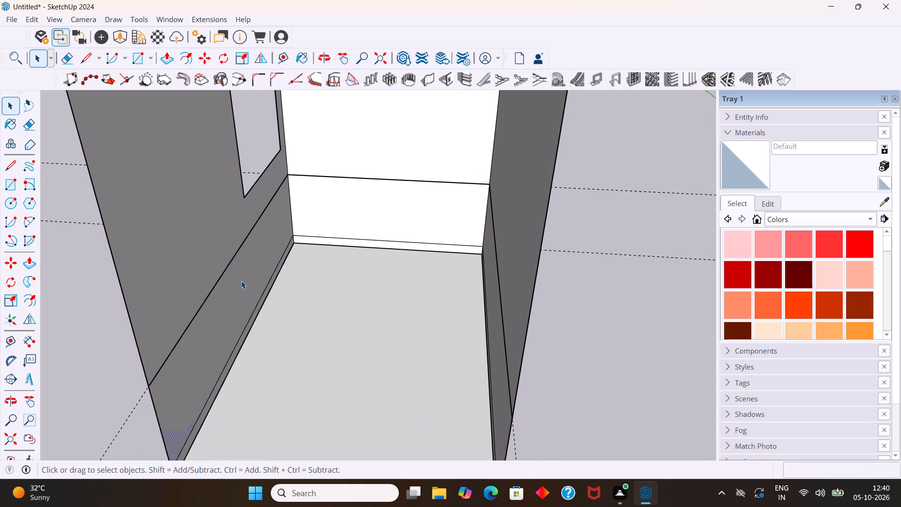
pyautogui.press('p')
pyautogui.moveTo(241, 281); pyautogui.dragTo(300, 307)
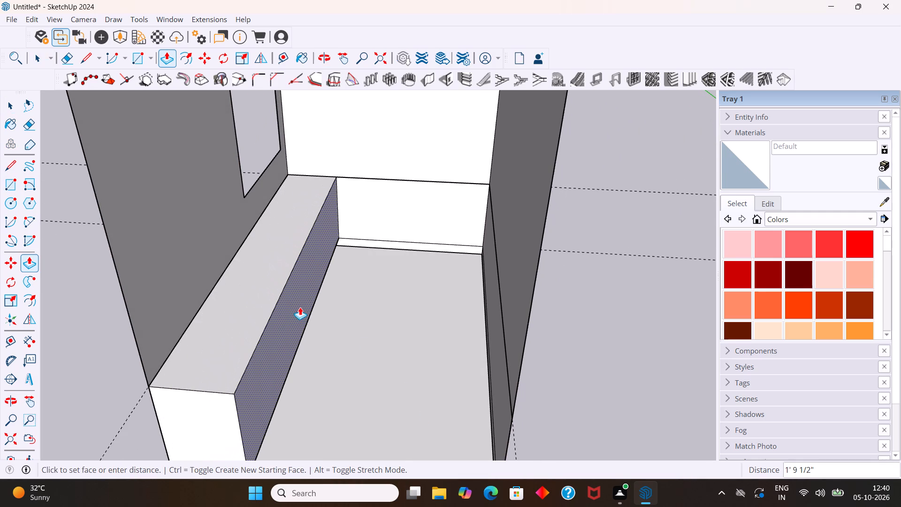
pyautogui.moveTo(300, 307); pyautogui.dragTo(305, 310)
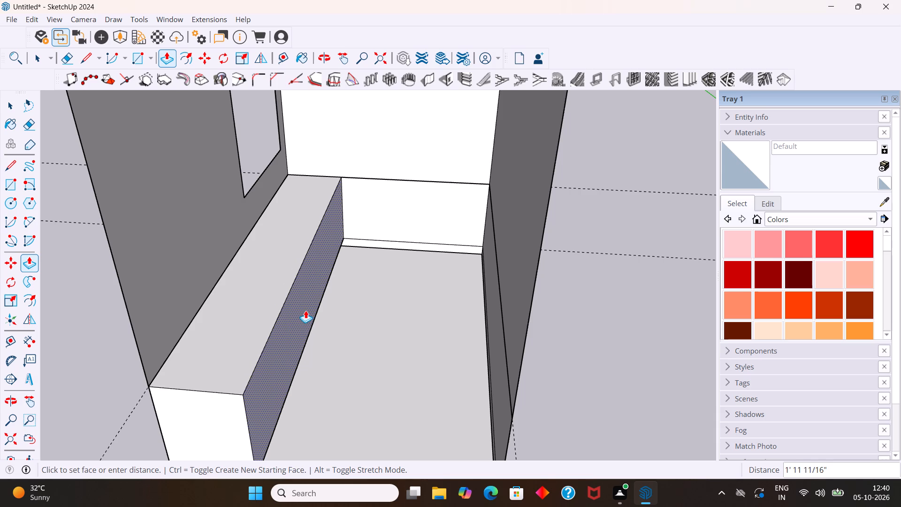
pyautogui.moveTo(305, 310); pyautogui.dragTo(307, 311)
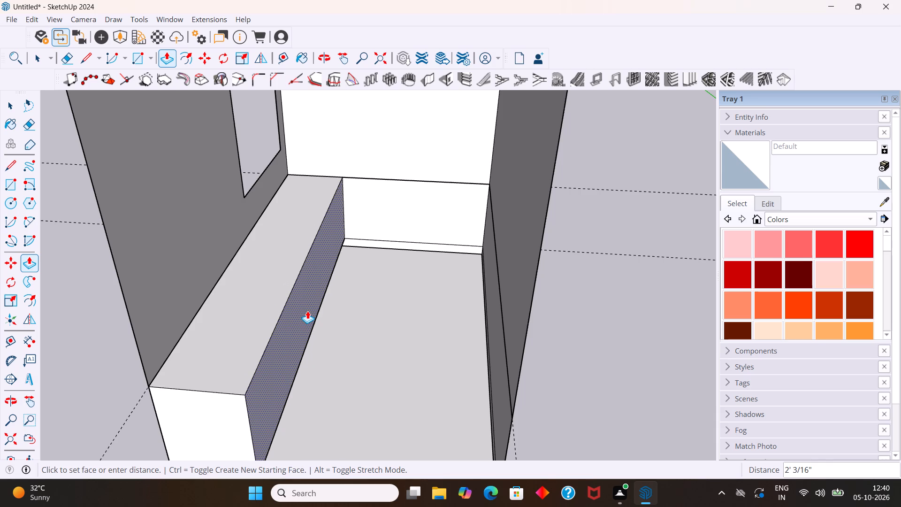
pyautogui.moveTo(307, 311); pyautogui.dragTo(300, 312)
pyautogui.press('1')
pyautogui.press('8')
pyautogui.press('Return')
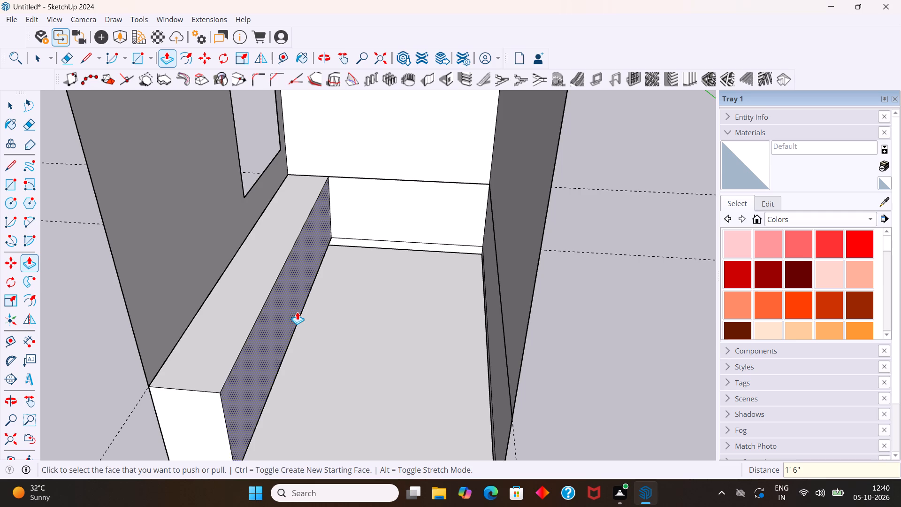
# Push/Pull the rectangle above the base strip on the end wall 18" into the room.
pyautogui.middleClick(295, 313)
pyautogui.moveTo(298, 314); pyautogui.dragTo(332, 323, button='middle')
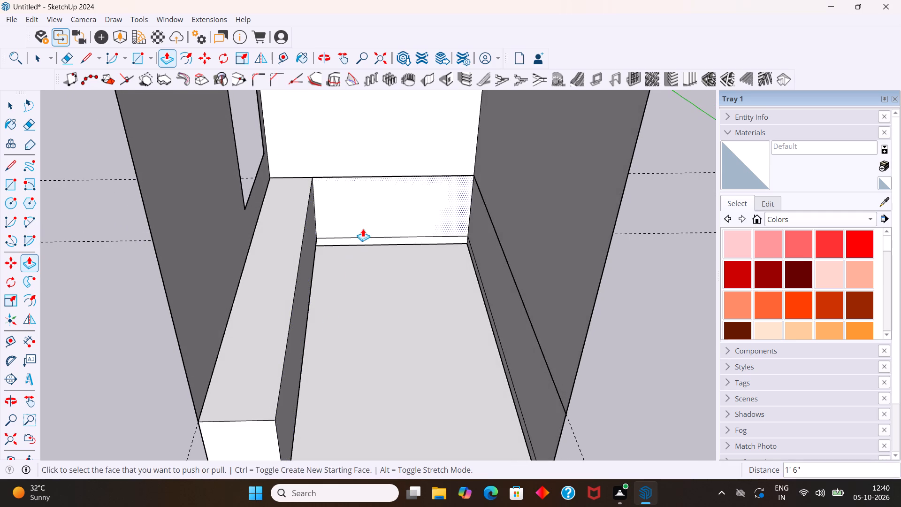
pyautogui.moveTo(363, 211); pyautogui.dragTo(362, 224)
pyautogui.write('18')
pyautogui.moveTo(362, 224); pyautogui.dragTo(360, 232)
pyautogui.press('Return')
# Repeat the same Push/Pull distance on the rectangle above the windowless long wall's base strip.
pyautogui.moveTo(368, 245); pyautogui.dragTo(372, 247, button='middle')
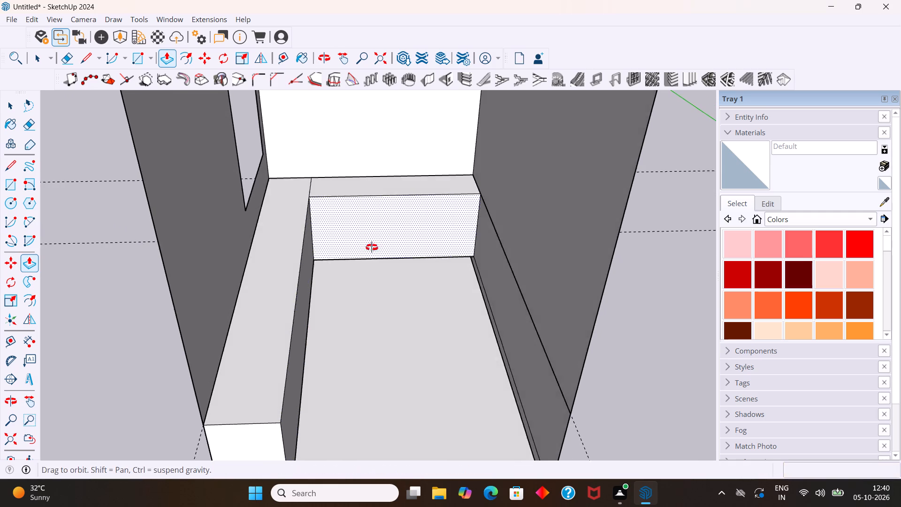
pyautogui.moveTo(372, 247); pyautogui.dragTo(461, 276, button='middle')
pyautogui.doubleClick(513, 257)
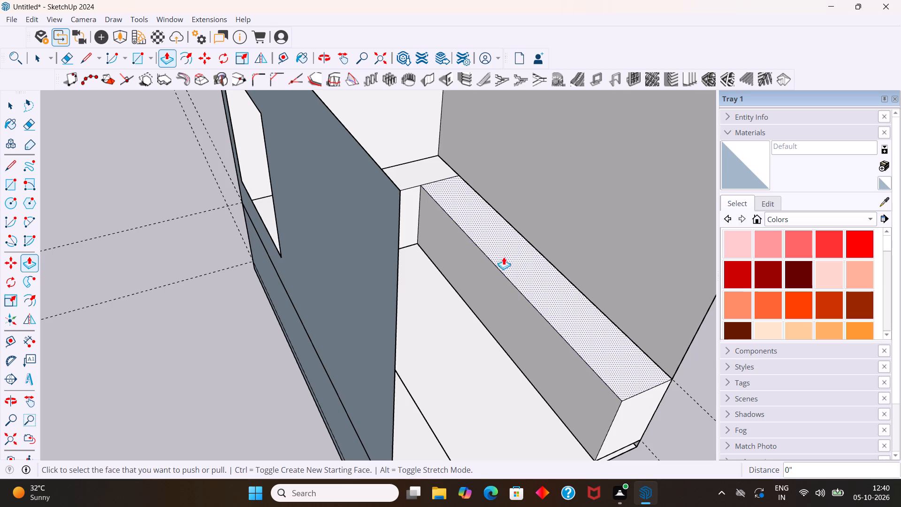
pyautogui.press('space')
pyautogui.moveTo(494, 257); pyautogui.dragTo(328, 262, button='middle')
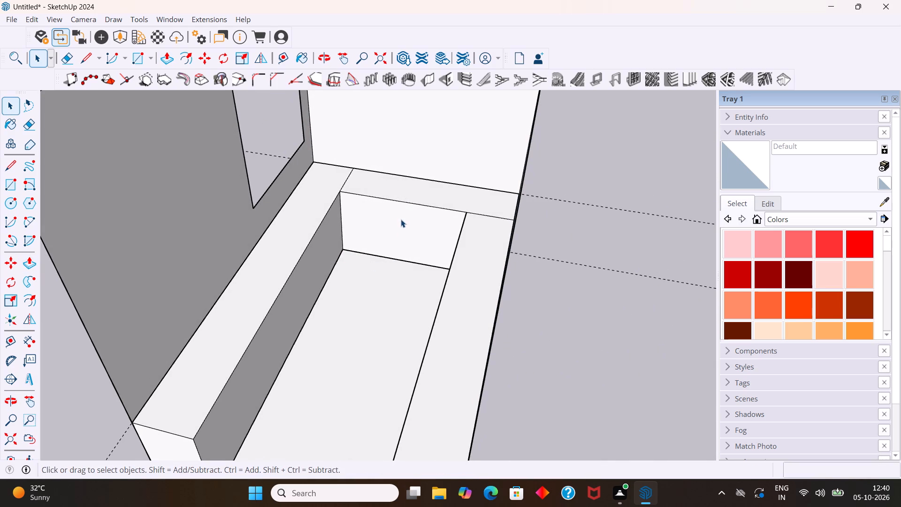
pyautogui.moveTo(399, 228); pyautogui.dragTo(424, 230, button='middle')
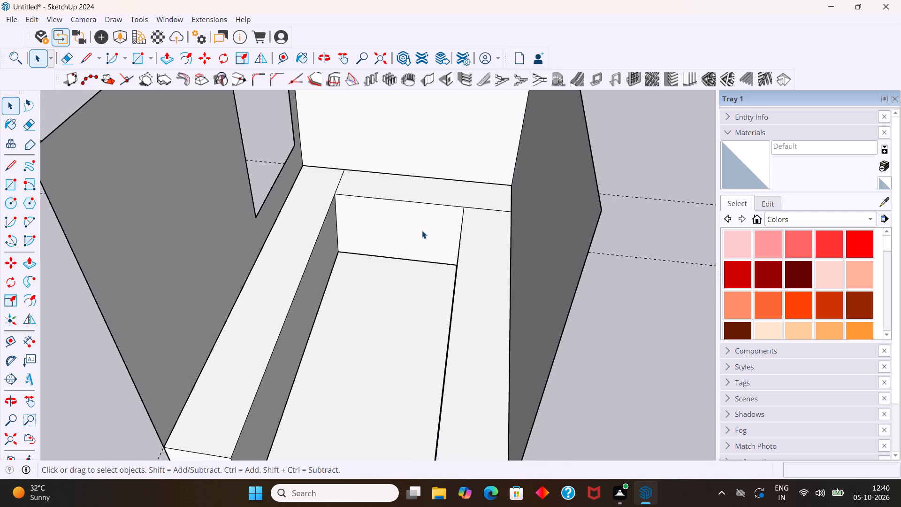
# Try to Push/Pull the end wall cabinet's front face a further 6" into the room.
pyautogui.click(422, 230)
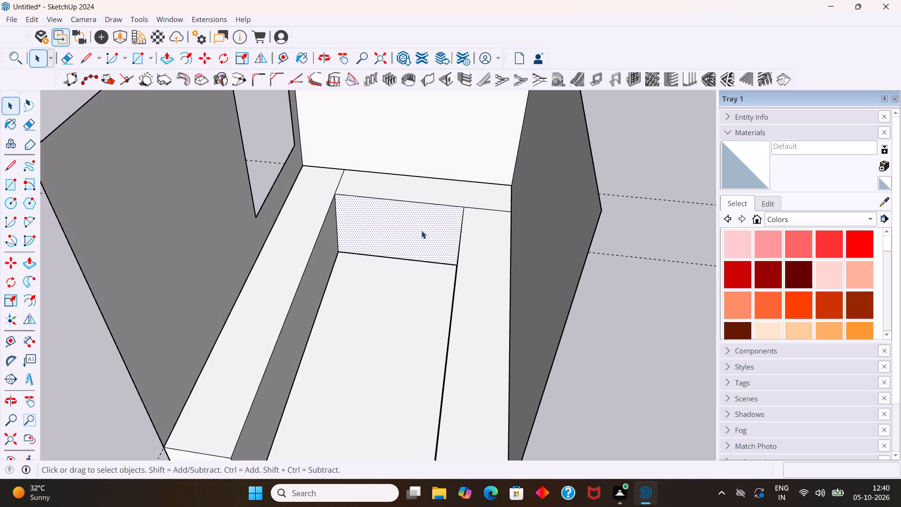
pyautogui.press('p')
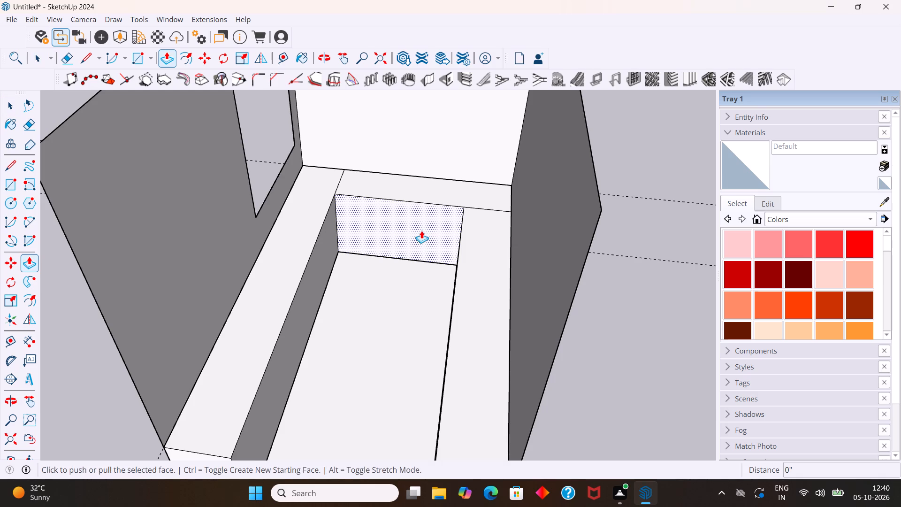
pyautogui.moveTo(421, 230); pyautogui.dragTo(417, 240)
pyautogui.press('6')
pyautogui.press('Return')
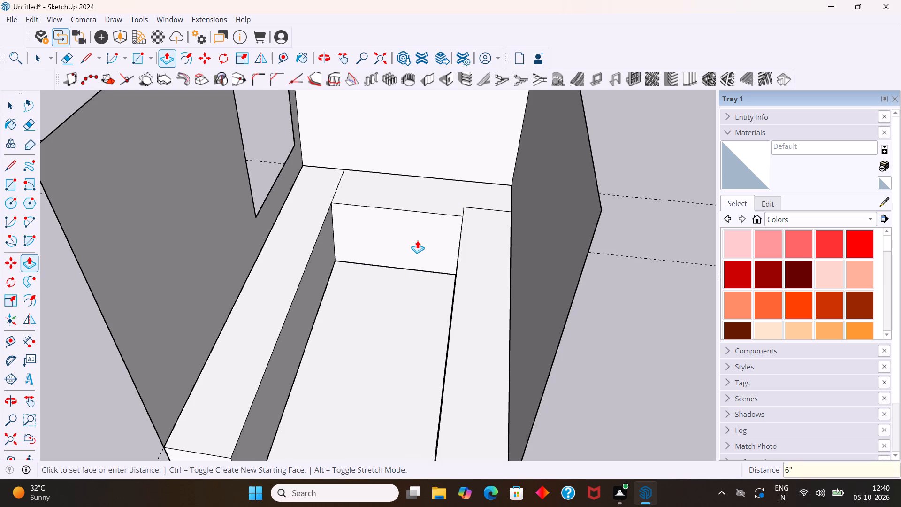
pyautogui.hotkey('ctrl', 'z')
# Undo the earlier Push/Pulls of the cabinets on the windowless long wall and the end wall.
pyautogui.moveTo(417, 240); pyautogui.dragTo(416, 243)
pyautogui.hotkey('ctrl', 'z')
pyautogui.hotkey('ctrl', 'z')
# Push/Pull the rectangle above the end wall's base strip 2' into the room.
pyautogui.moveTo(423, 200); pyautogui.dragTo(421, 237)
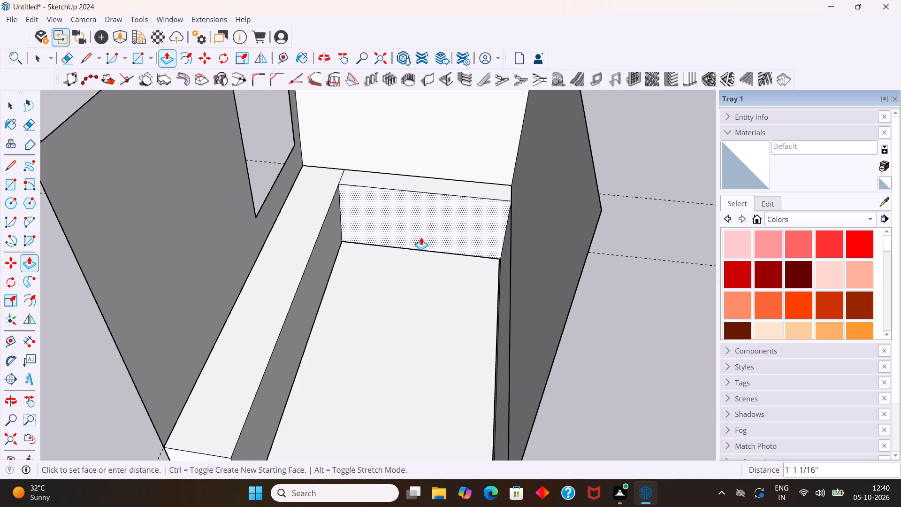
pyautogui.moveTo(421, 237); pyautogui.dragTo(419, 253)
pyautogui.write("2'")
pyautogui.press('Return')
# Push/Pull the rectangle above the windowless long wall's base strip 18" into the room.
pyautogui.moveTo(418, 260); pyautogui.dragTo(490, 280, button='middle')
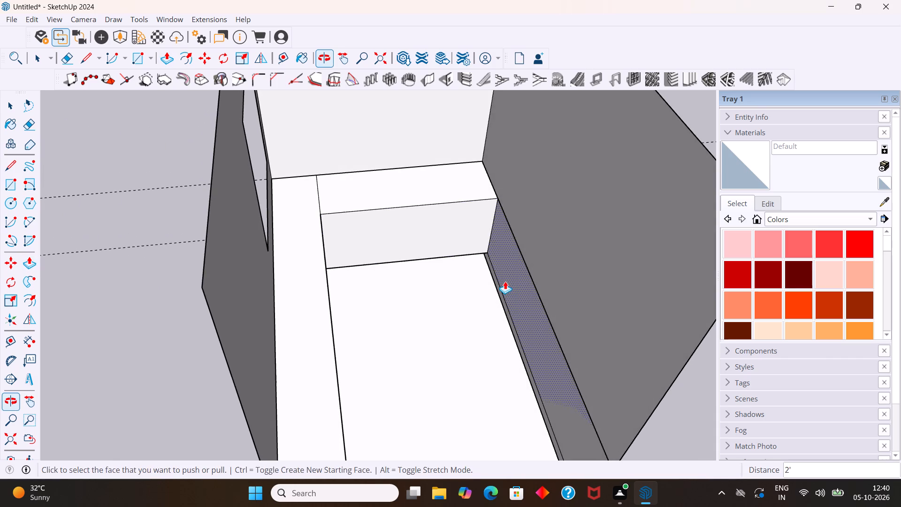
pyautogui.moveTo(508, 282); pyautogui.dragTo(493, 285)
pyautogui.write('18')
pyautogui.press('Return')
pyautogui.press('space')
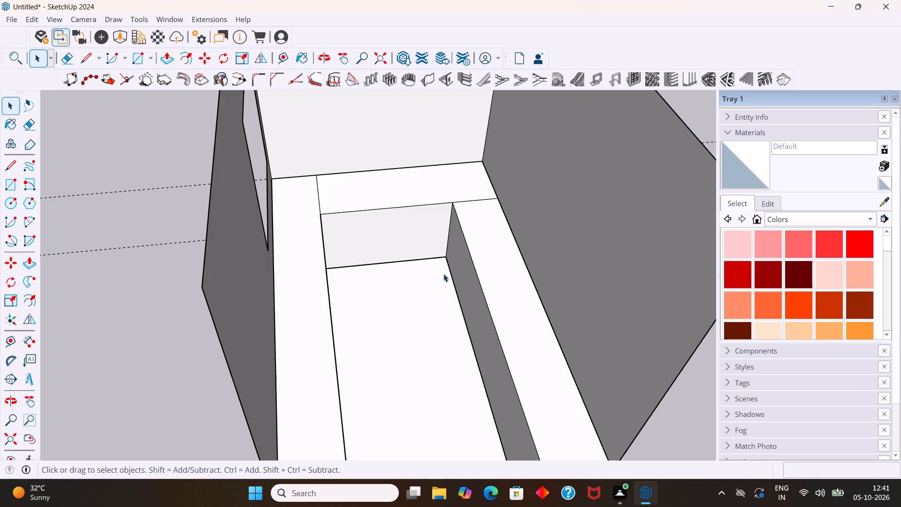
# Erase the two seam lines where the end wall cabinet's top meets the long wall cabinet tops.
pyautogui.press('e')
pyautogui.moveTo(302, 206); pyautogui.dragTo(337, 193)
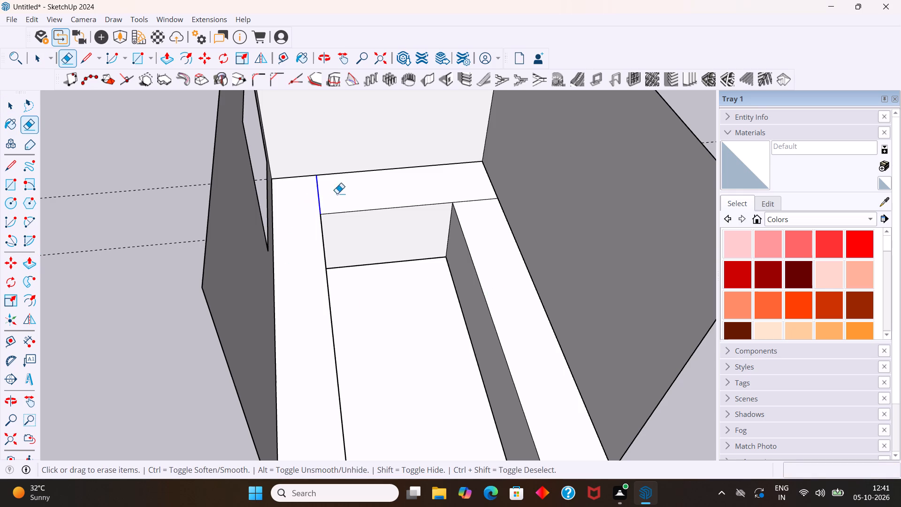
pyautogui.moveTo(337, 193); pyautogui.dragTo(487, 217)
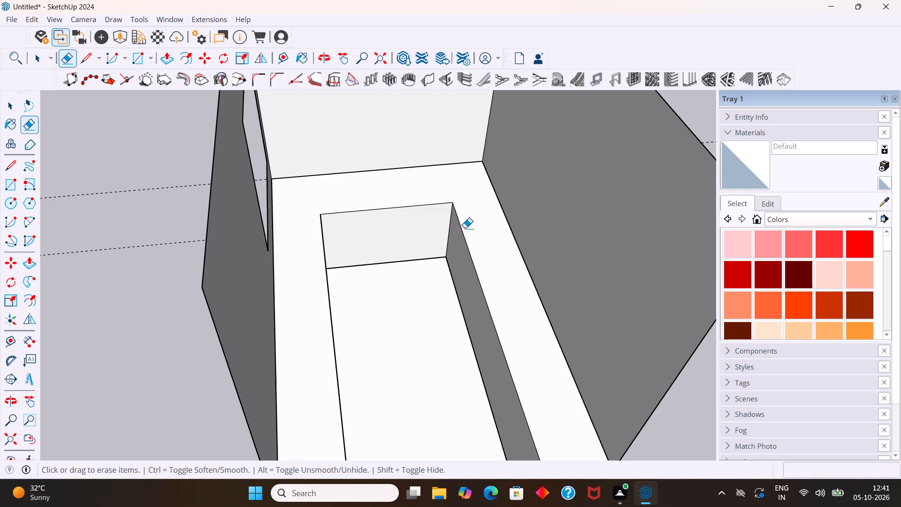
pyautogui.press('space')
# Push/Pull the base strip under the windowed long wall's cabinet 17" into the room.
pyautogui.moveTo(345, 293); pyautogui.dragTo(257, 279, button='middle')
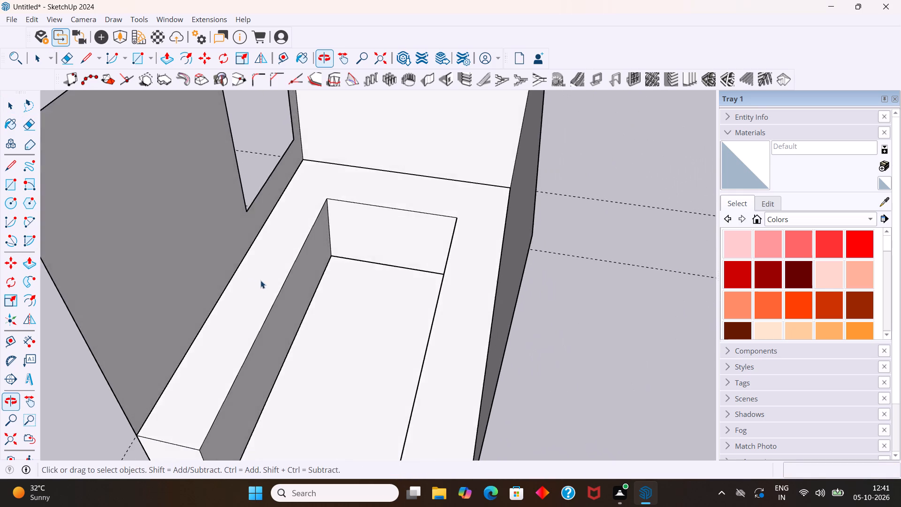
pyautogui.scroll(-8, 261, 281)
pyautogui.moveTo(290, 290); pyautogui.dragTo(384, 349, button='middle')
pyautogui.scroll(3, 358, 342)
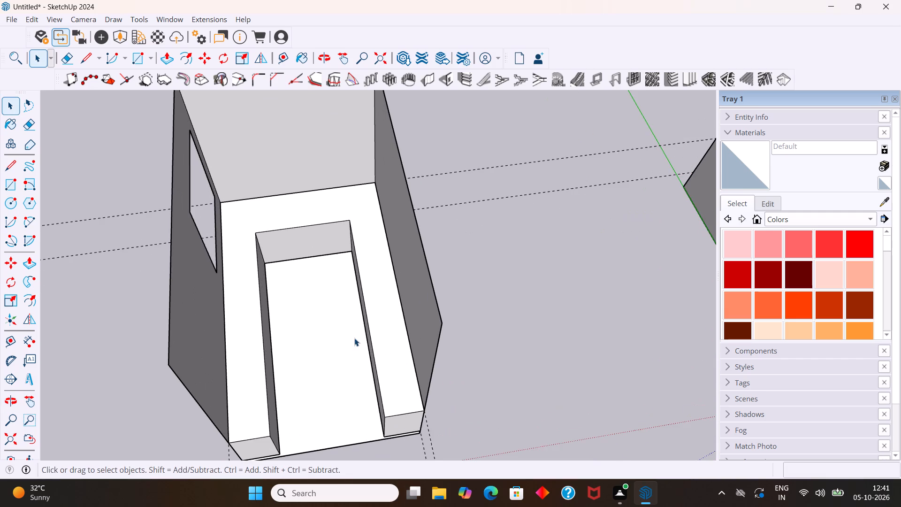
pyautogui.middleClick(353, 338)
pyautogui.middleClick(352, 337)
pyautogui.middleClick(352, 337)
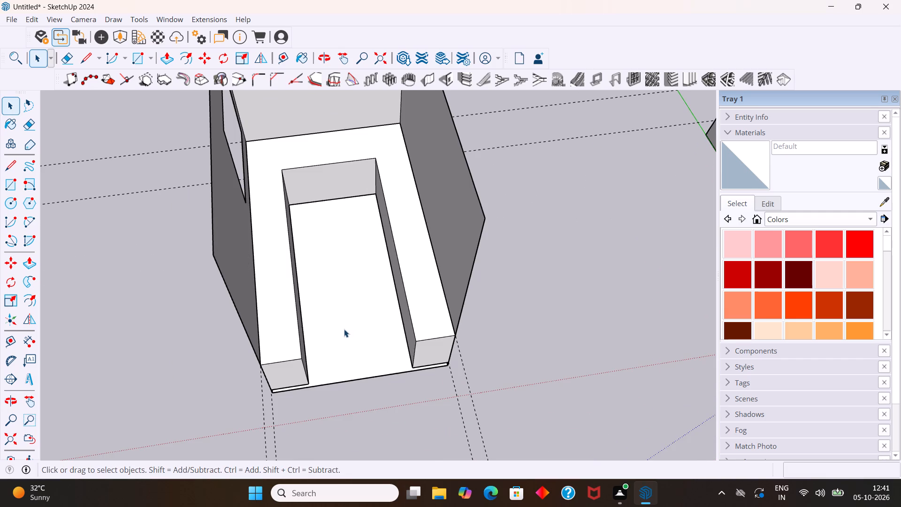
pyautogui.scroll(-3, 343, 329)
pyautogui.moveTo(346, 331); pyautogui.dragTo(299, 191, button='middle')
pyautogui.scroll(2, 328, 312)
pyautogui.moveTo(330, 313); pyautogui.dragTo(332, 231, button='middle')
pyautogui.scroll(5, 320, 264)
pyautogui.moveTo(313, 284); pyautogui.dragTo(298, 256, button='middle')
pyautogui.scroll(1, 313, 284)
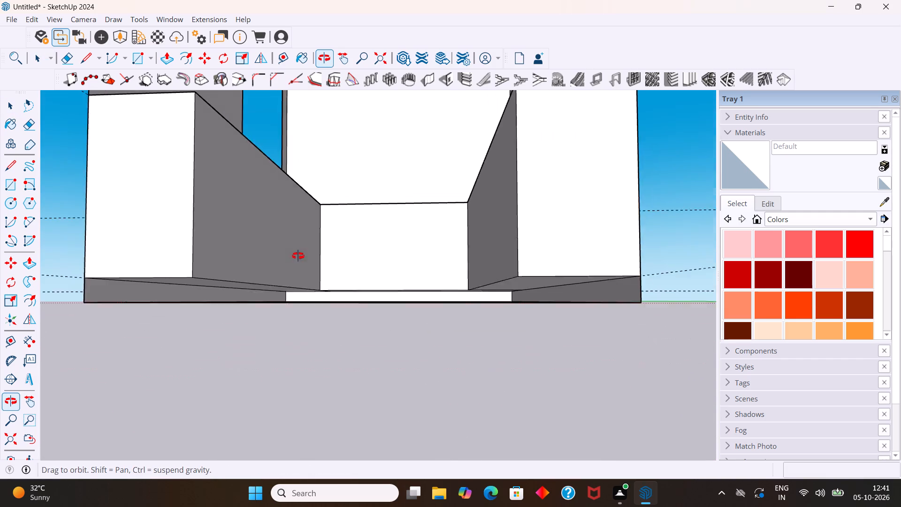
pyautogui.moveTo(298, 256); pyautogui.dragTo(297, 254, button='middle')
pyautogui.scroll(6, 261, 289)
pyautogui.click(256, 299)
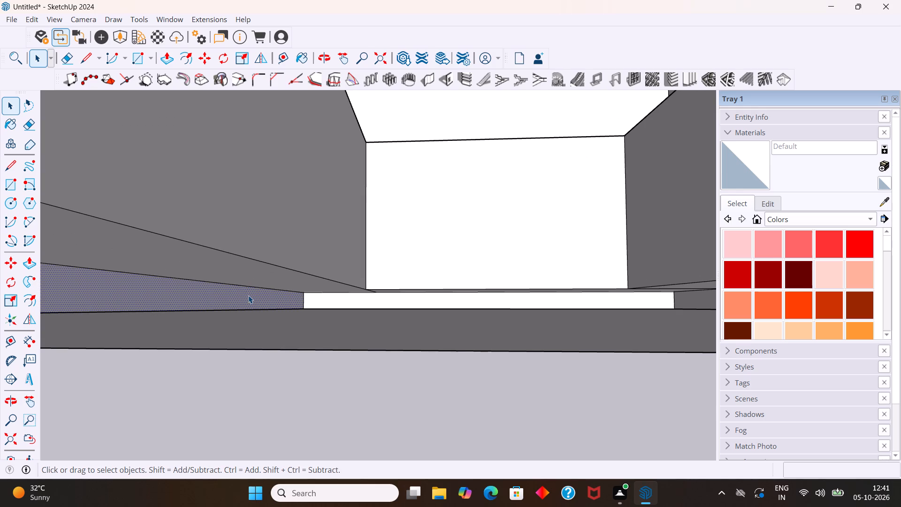
pyautogui.press('p')
pyautogui.moveTo(249, 296); pyautogui.dragTo(271, 311)
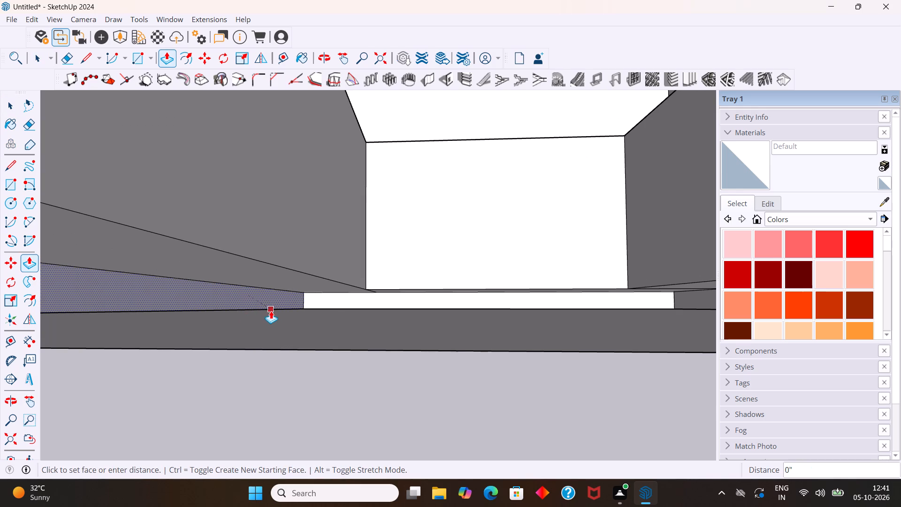
pyautogui.moveTo(271, 311); pyautogui.dragTo(310, 317)
pyautogui.press('1')
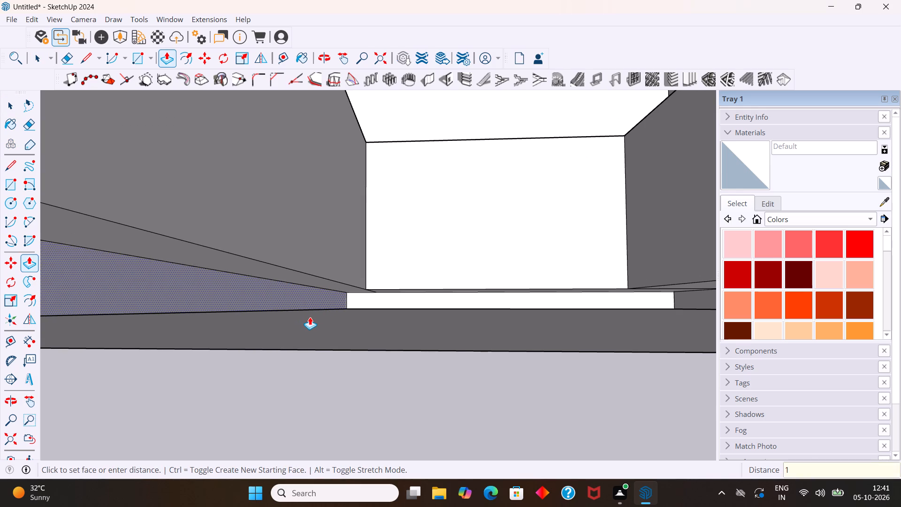
pyautogui.moveTo(310, 317); pyautogui.dragTo(311, 317)
pyautogui.press('7')
pyautogui.press('Return')
# Push/Pull the base strip under the windowless long wall's cabinet 17" into the room.
pyautogui.moveTo(313, 317); pyautogui.dragTo(379, 355, button='middle')
pyautogui.scroll(-7, 380, 350)
pyautogui.middleClick(362, 347)
pyautogui.moveTo(362, 347); pyautogui.dragTo(352, 323, button='middle')
pyautogui.middleClick(410, 316)
pyautogui.scroll(-1, 410, 316)
pyautogui.middleClick(411, 316)
pyautogui.moveTo(411, 316); pyautogui.dragTo(420, 319, button='middle')
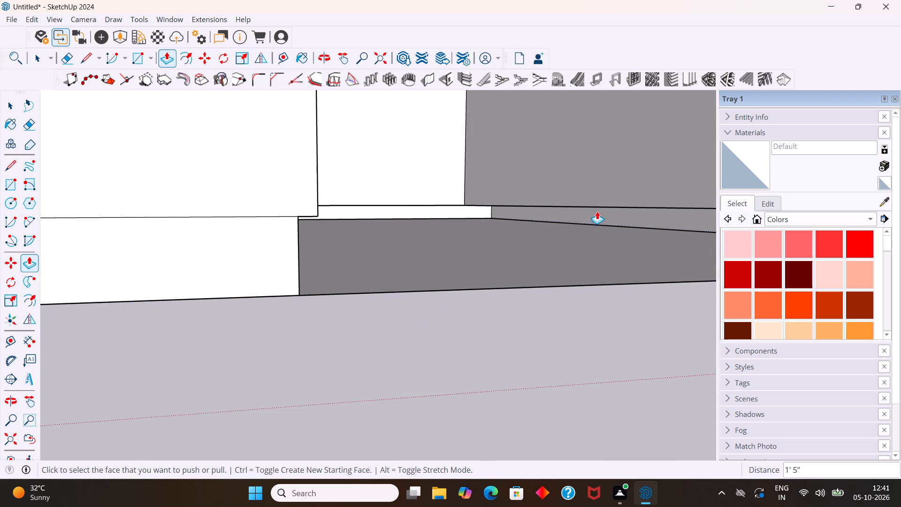
pyautogui.moveTo(597, 211); pyautogui.dragTo(531, 219)
pyautogui.write('17')
pyautogui.press('Return')
# Push/Pull the base strip under the end wall's cabinet 23" into the room.
pyautogui.moveTo(496, 218); pyautogui.dragTo(412, 227, button='middle')
pyautogui.scroll(1, 414, 223)
pyautogui.moveTo(414, 223); pyautogui.dragTo(420, 210, button='middle')
pyautogui.scroll(5, 414, 223)
pyautogui.moveTo(419, 209); pyautogui.dragTo(417, 215)
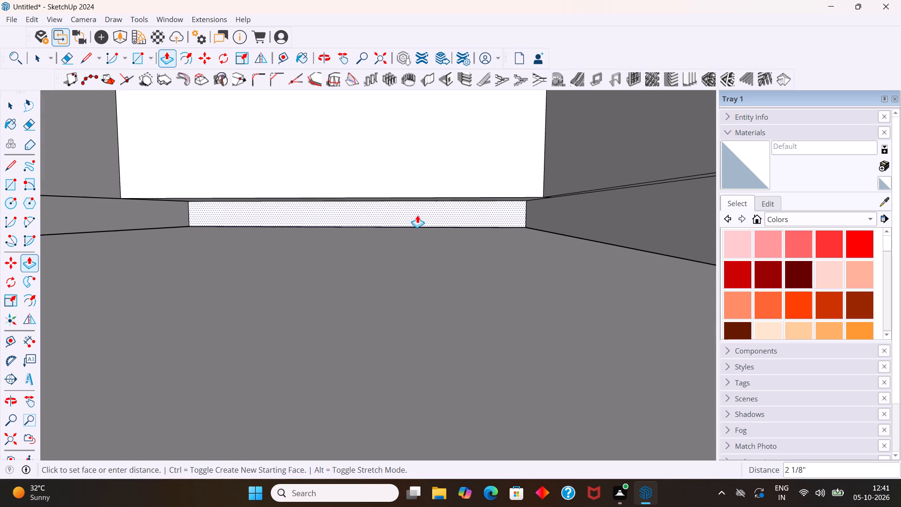
pyautogui.moveTo(417, 215); pyautogui.dragTo(417, 216)
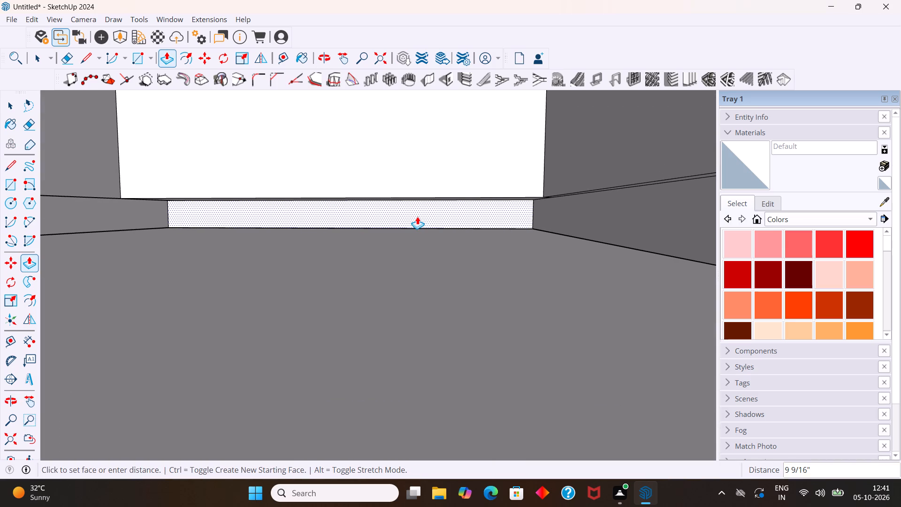
pyautogui.moveTo(417, 216); pyautogui.dragTo(417, 220)
pyautogui.write('23')
pyautogui.press('Return')
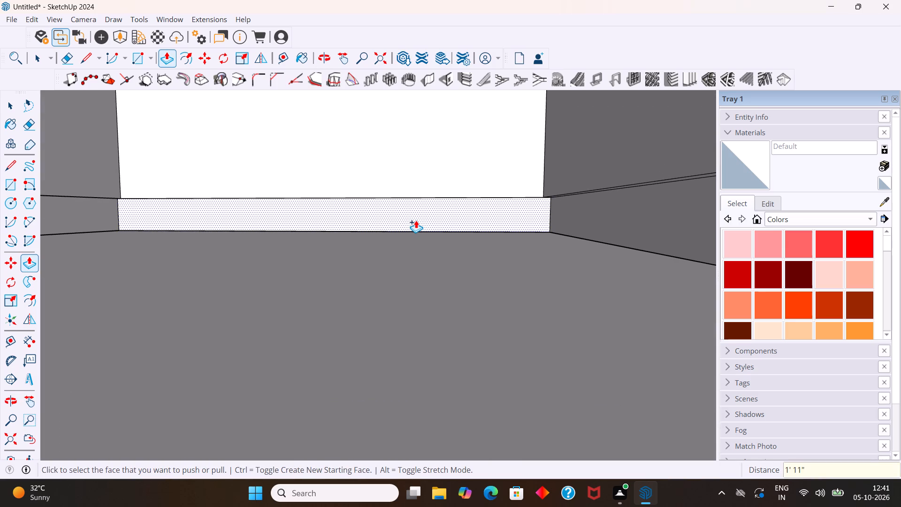
pyautogui.press('space')
# Examine the U-shaped base cabinets and their recessed base strips from above and from the open end.
pyautogui.scroll(-8, 416, 221)
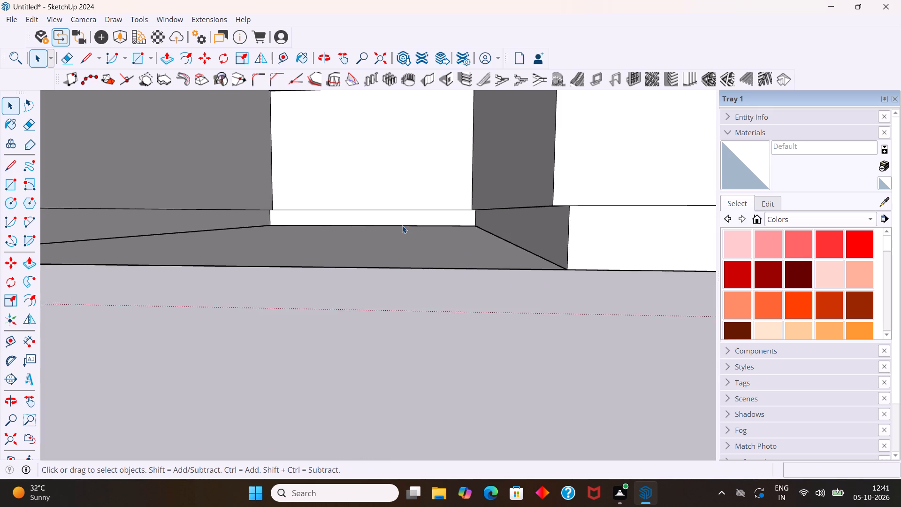
pyautogui.scroll(-2, 402, 225)
pyautogui.moveTo(402, 225); pyautogui.dragTo(418, 350, button='middle')
pyautogui.scroll(-2, 418, 276)
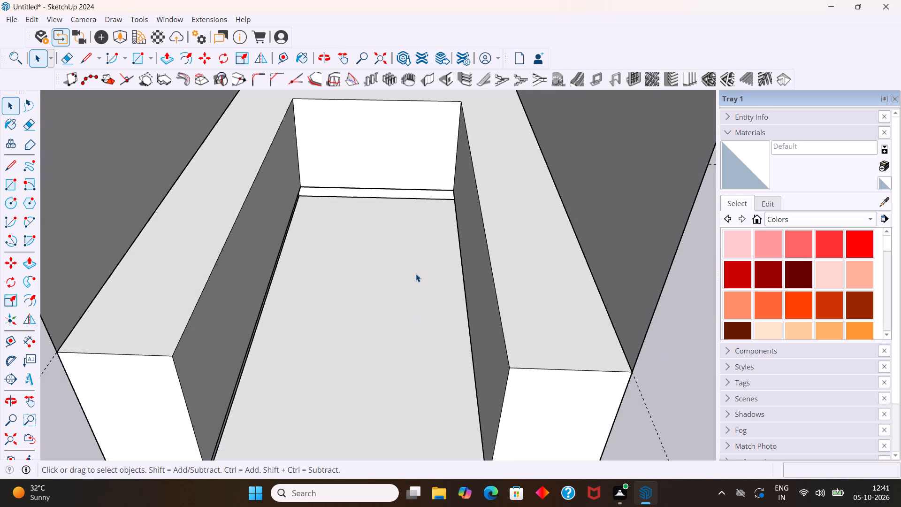
pyautogui.scroll(-4, 407, 258)
pyautogui.moveTo(412, 272); pyautogui.dragTo(419, 306, button='middle')
pyautogui.scroll(-1, 415, 280)
pyautogui.scroll(5, 390, 135)
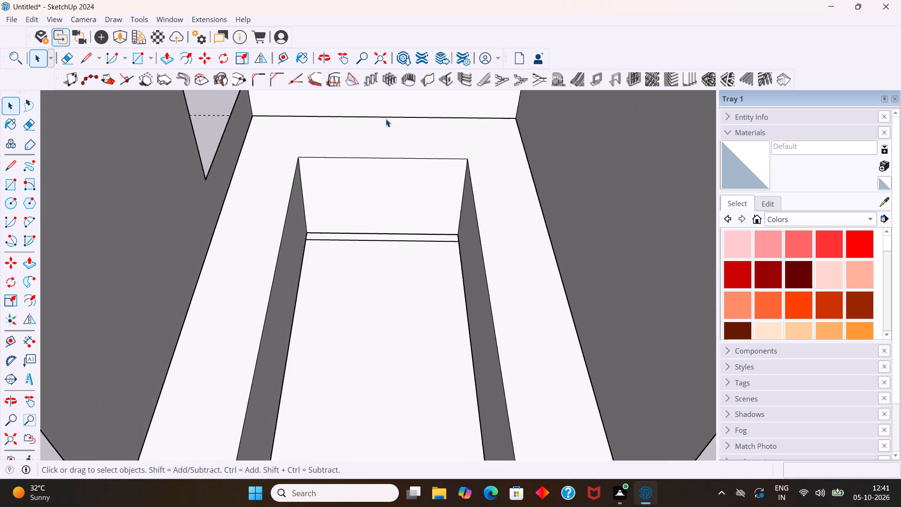
pyautogui.scroll(1, 386, 119)
pyautogui.moveTo(386, 119); pyautogui.dragTo(388, 280, button='middle')
pyautogui.scroll(2, 392, 254)
pyautogui.scroll(-9, 393, 242)
pyautogui.scroll(-4, 408, 288)
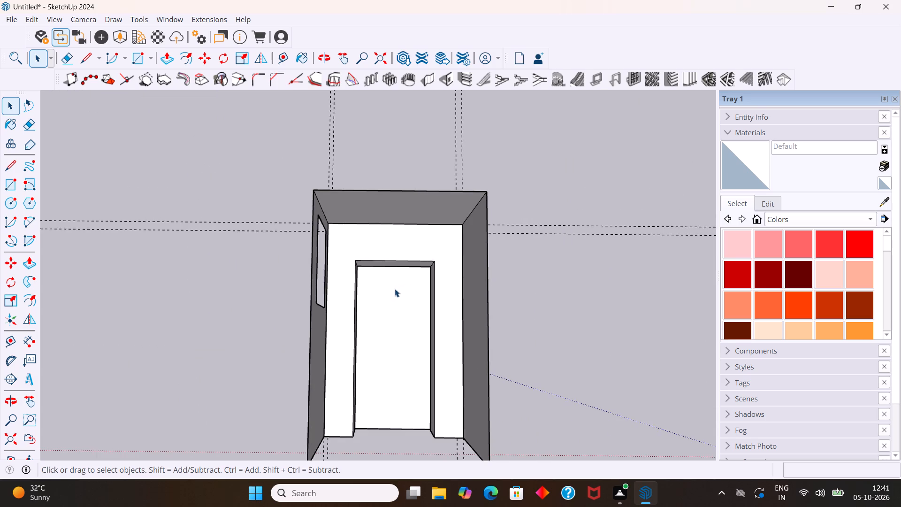
pyautogui.moveTo(374, 317); pyautogui.dragTo(352, 184, button='middle')
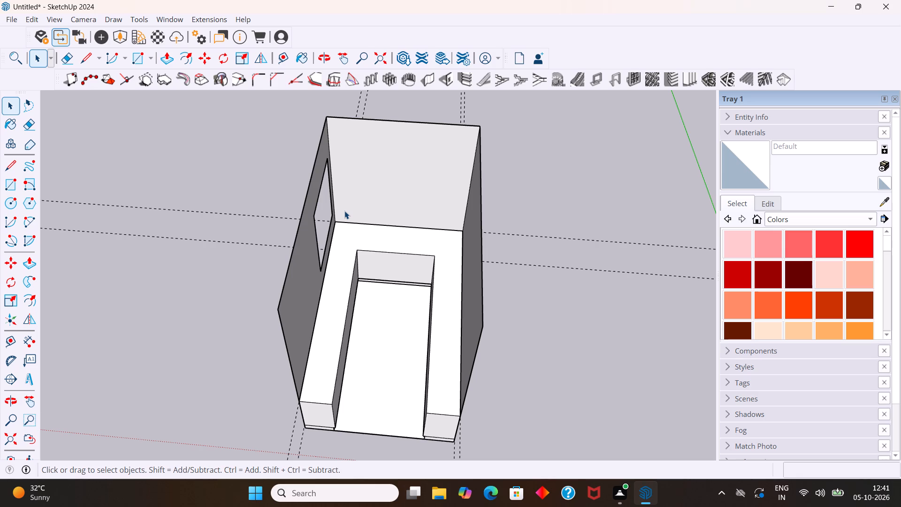
pyautogui.moveTo(344, 210); pyautogui.dragTo(358, 140, button='middle')
# Push/Pull the overhanging underside of the windowed long wall's cabinet down 0.2" as a new face.
pyautogui.moveTo(351, 341); pyautogui.dragTo(335, 176, button='middle')
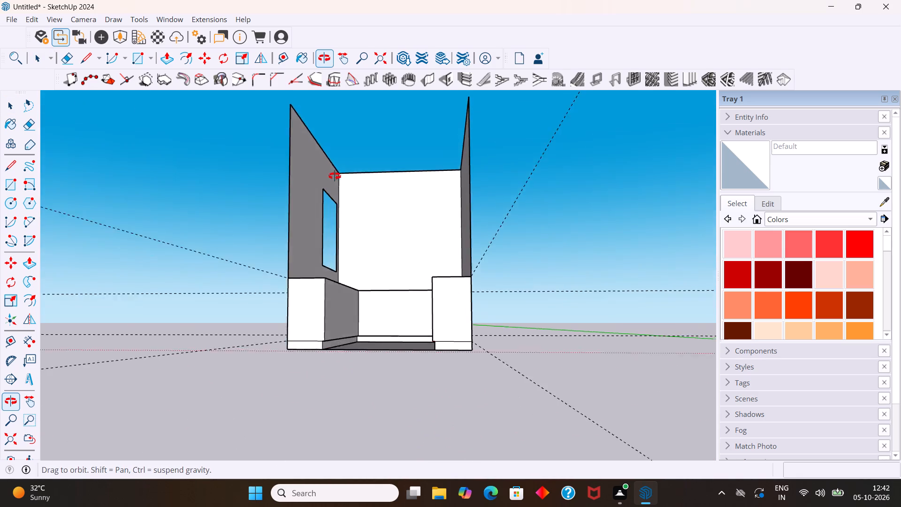
pyautogui.moveTo(335, 176); pyautogui.dragTo(340, 165, button='middle')
pyautogui.scroll(7, 325, 355)
pyautogui.scroll(3, 347, 311)
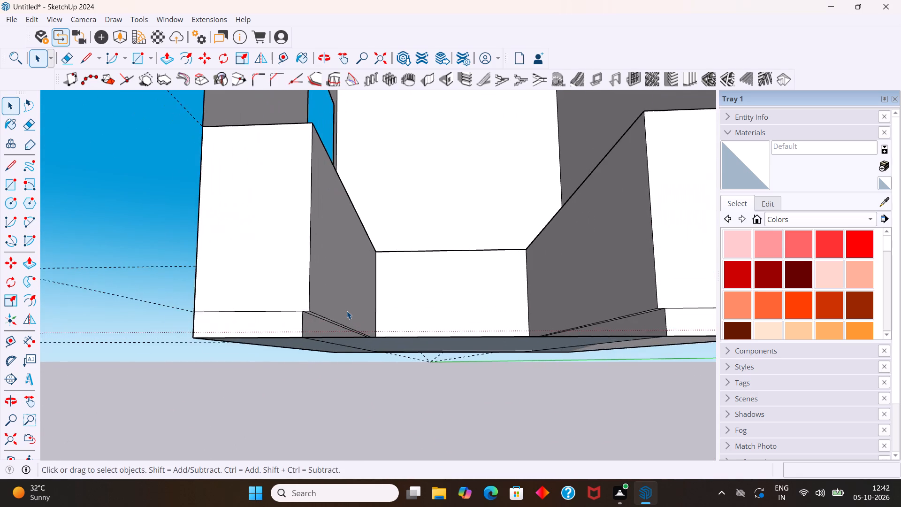
pyautogui.scroll(10, 343, 315)
pyautogui.moveTo(344, 320); pyautogui.dragTo(379, 306, button='middle')
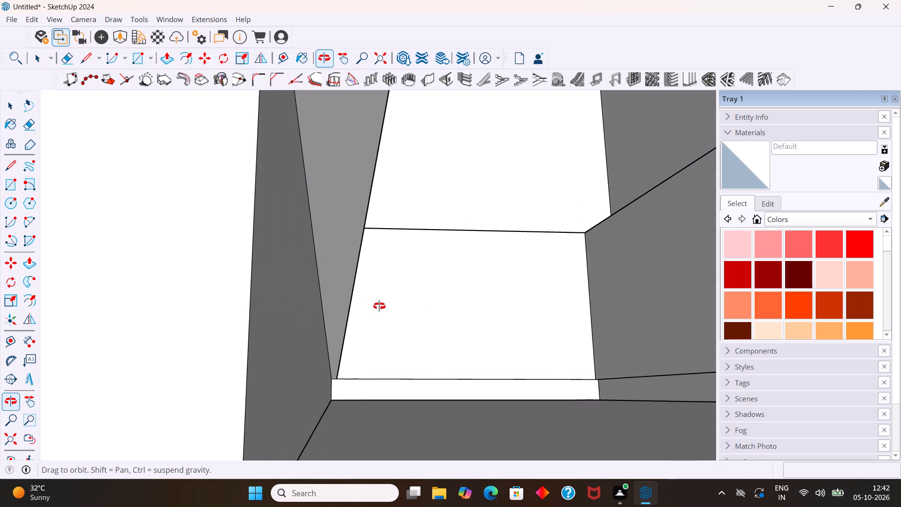
pyautogui.moveTo(379, 306); pyautogui.dragTo(377, 307, button='middle')
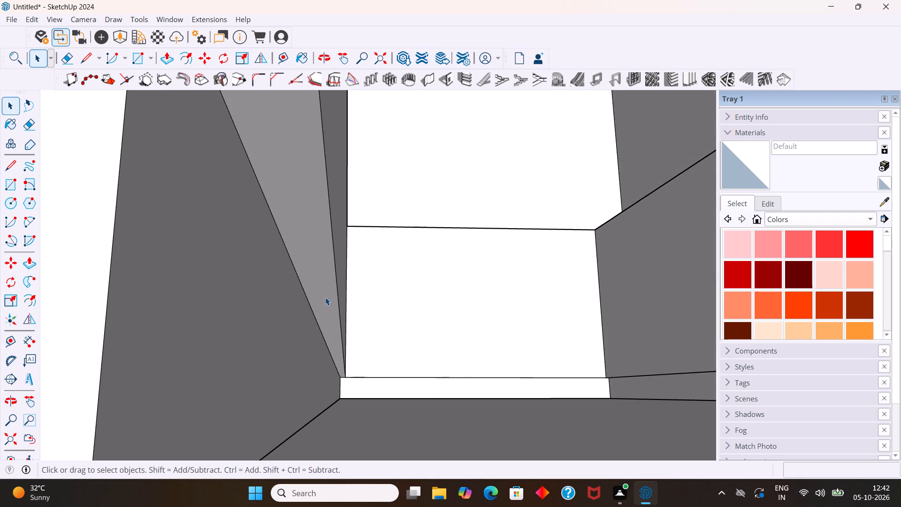
pyautogui.click(325, 297)
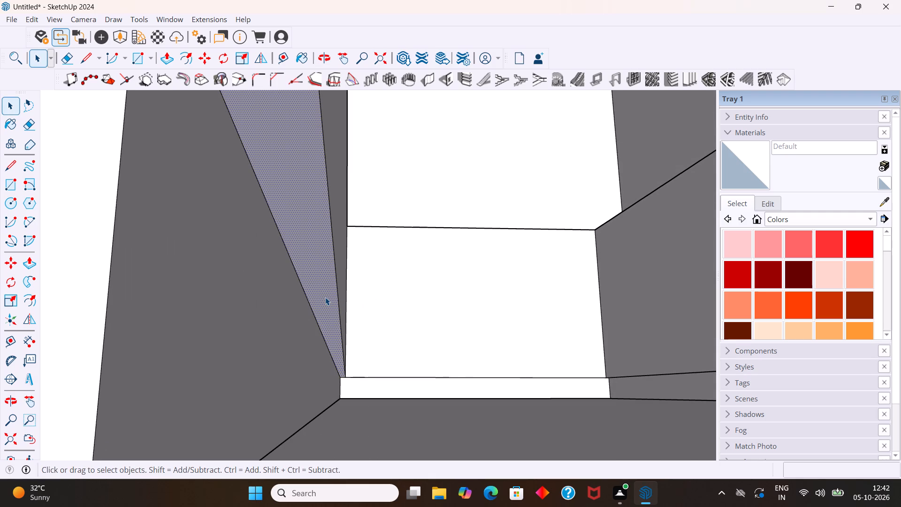
pyautogui.press('p')
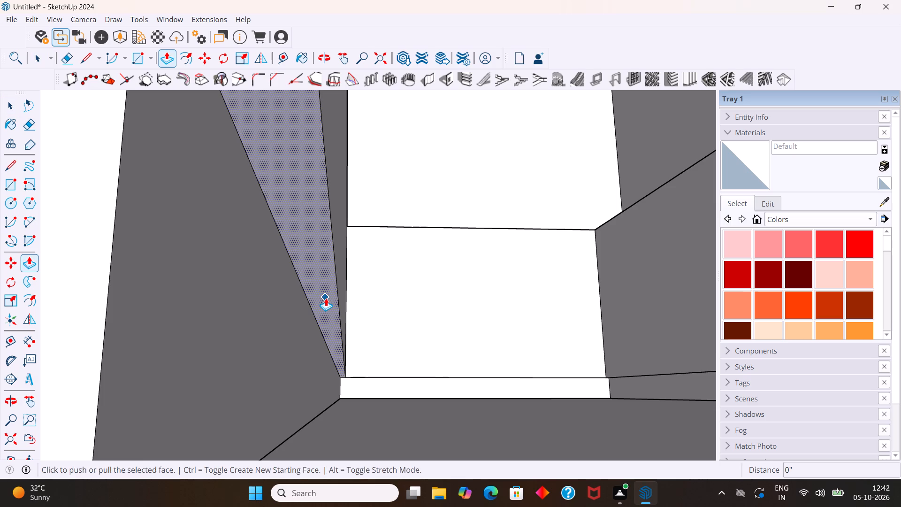
pyautogui.moveTo(329, 297); pyautogui.dragTo(321, 302, button='middle')
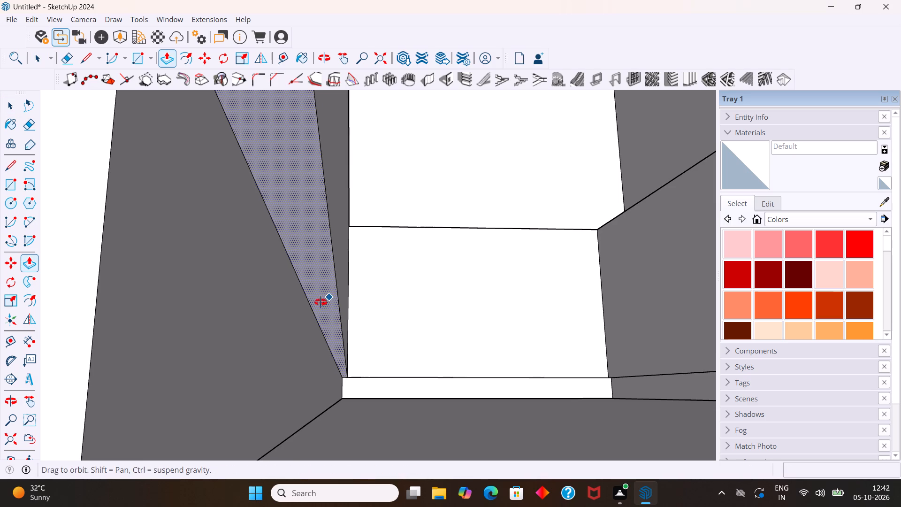
pyautogui.moveTo(321, 302); pyautogui.dragTo(304, 312, button='middle')
pyautogui.middleClick(304, 312)
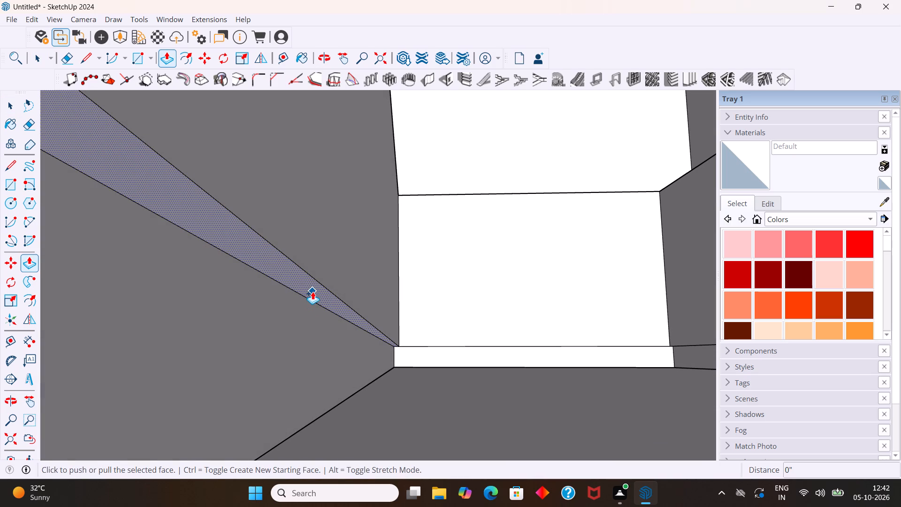
pyautogui.moveTo(313, 292); pyautogui.dragTo(312, 298)
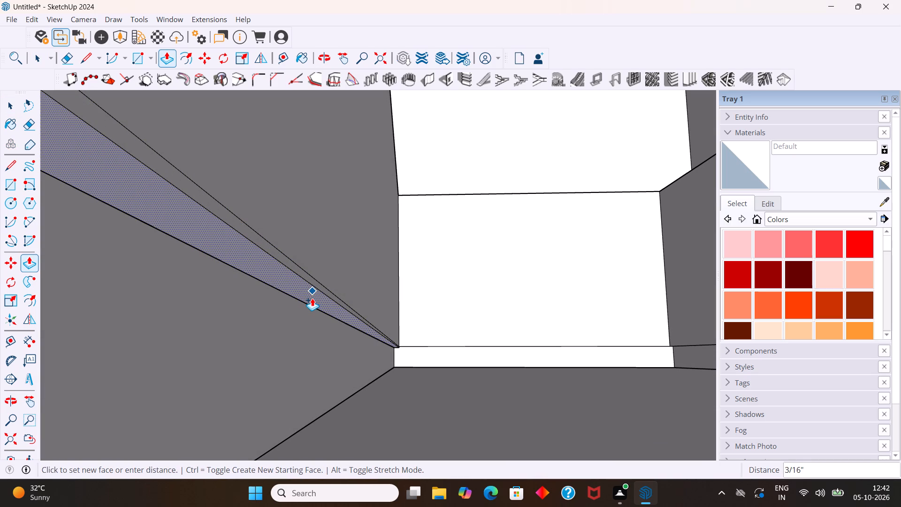
pyautogui.moveTo(312, 298); pyautogui.dragTo(313, 299)
pyautogui.press('0')
pyautogui.press('.')
pyautogui.press('2')
pyautogui.press('Return')
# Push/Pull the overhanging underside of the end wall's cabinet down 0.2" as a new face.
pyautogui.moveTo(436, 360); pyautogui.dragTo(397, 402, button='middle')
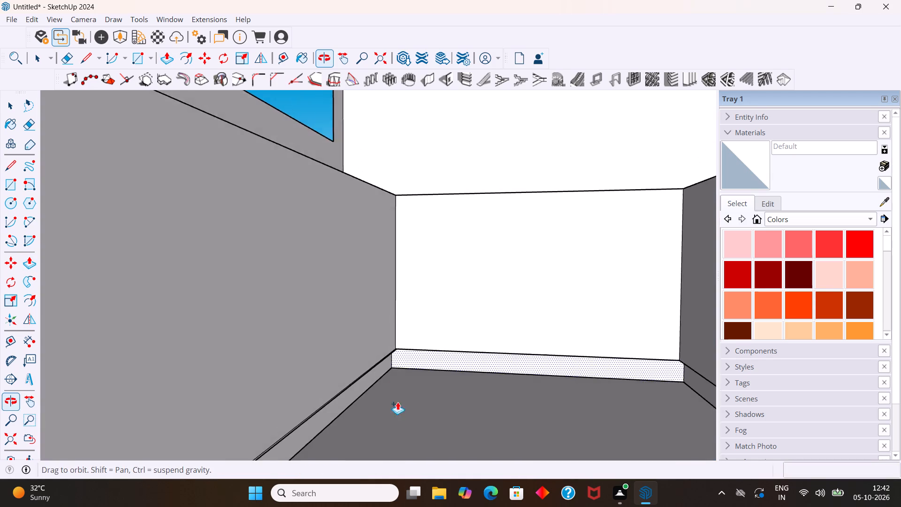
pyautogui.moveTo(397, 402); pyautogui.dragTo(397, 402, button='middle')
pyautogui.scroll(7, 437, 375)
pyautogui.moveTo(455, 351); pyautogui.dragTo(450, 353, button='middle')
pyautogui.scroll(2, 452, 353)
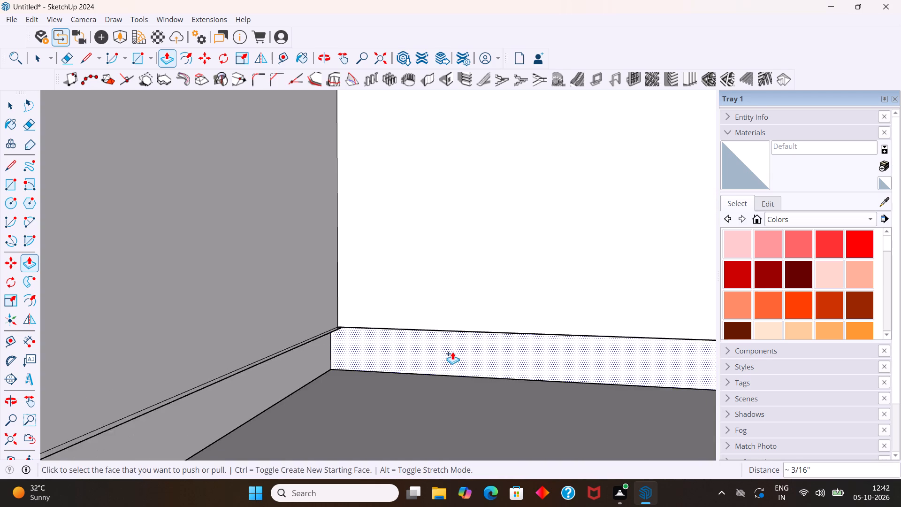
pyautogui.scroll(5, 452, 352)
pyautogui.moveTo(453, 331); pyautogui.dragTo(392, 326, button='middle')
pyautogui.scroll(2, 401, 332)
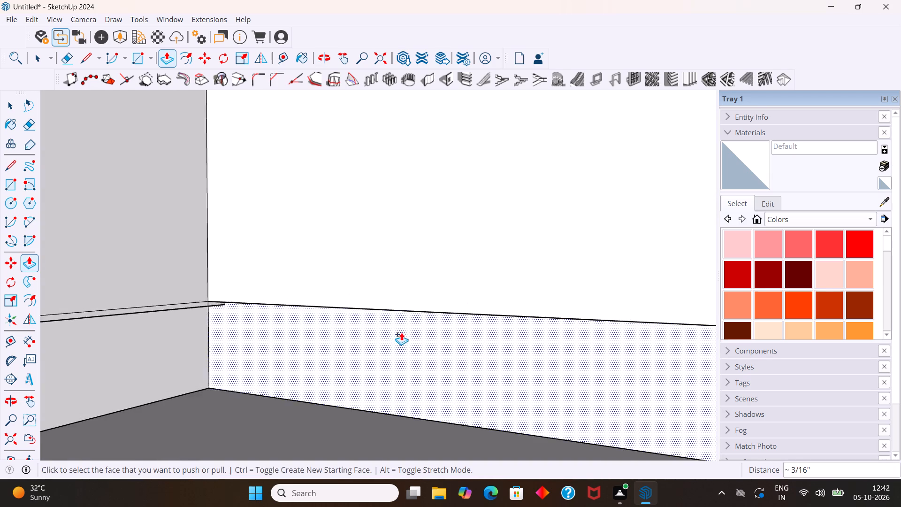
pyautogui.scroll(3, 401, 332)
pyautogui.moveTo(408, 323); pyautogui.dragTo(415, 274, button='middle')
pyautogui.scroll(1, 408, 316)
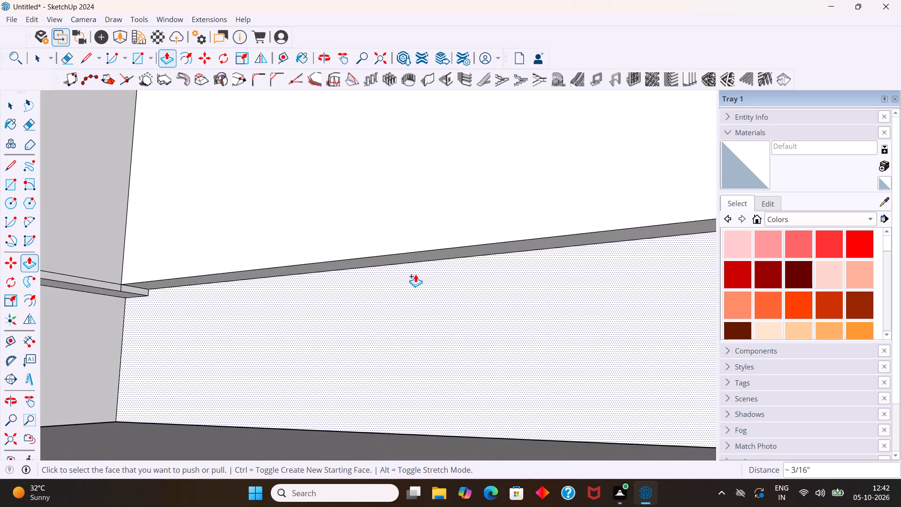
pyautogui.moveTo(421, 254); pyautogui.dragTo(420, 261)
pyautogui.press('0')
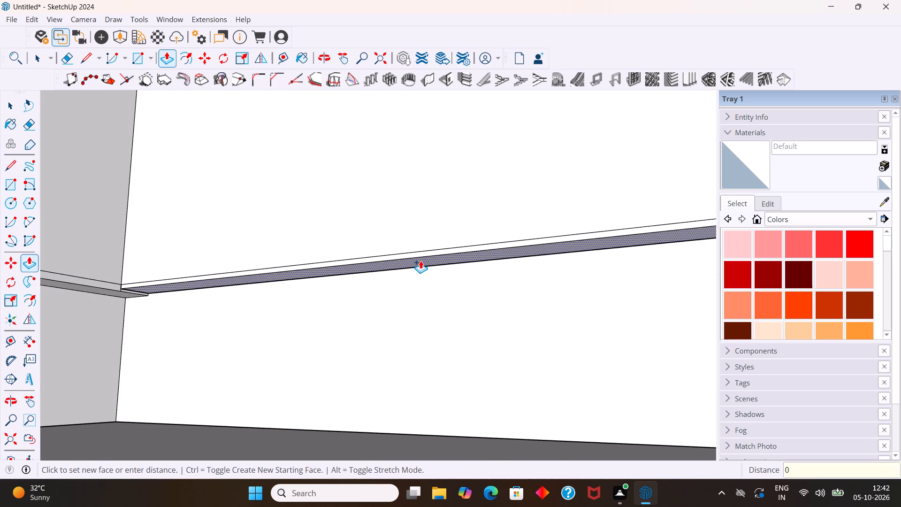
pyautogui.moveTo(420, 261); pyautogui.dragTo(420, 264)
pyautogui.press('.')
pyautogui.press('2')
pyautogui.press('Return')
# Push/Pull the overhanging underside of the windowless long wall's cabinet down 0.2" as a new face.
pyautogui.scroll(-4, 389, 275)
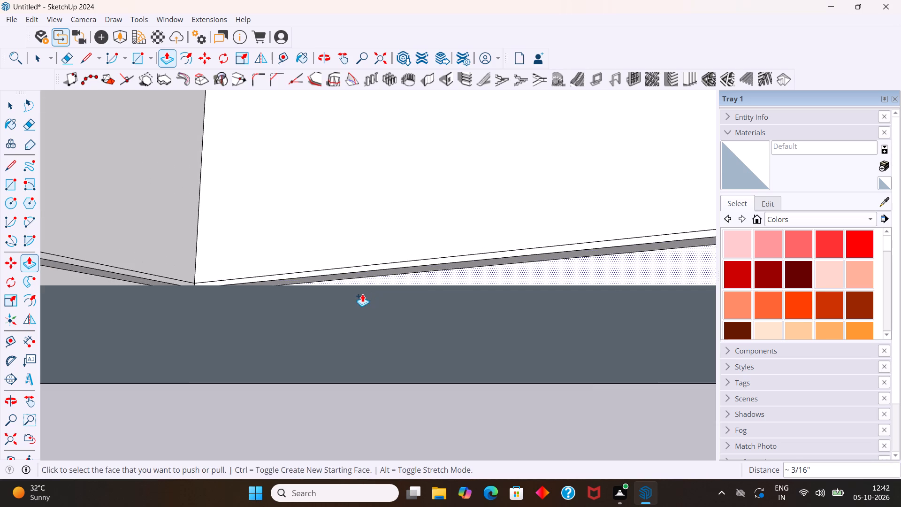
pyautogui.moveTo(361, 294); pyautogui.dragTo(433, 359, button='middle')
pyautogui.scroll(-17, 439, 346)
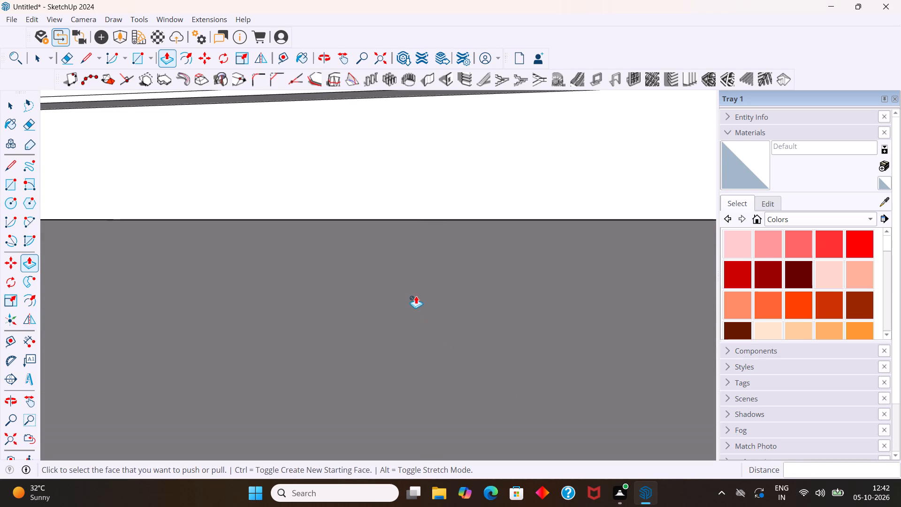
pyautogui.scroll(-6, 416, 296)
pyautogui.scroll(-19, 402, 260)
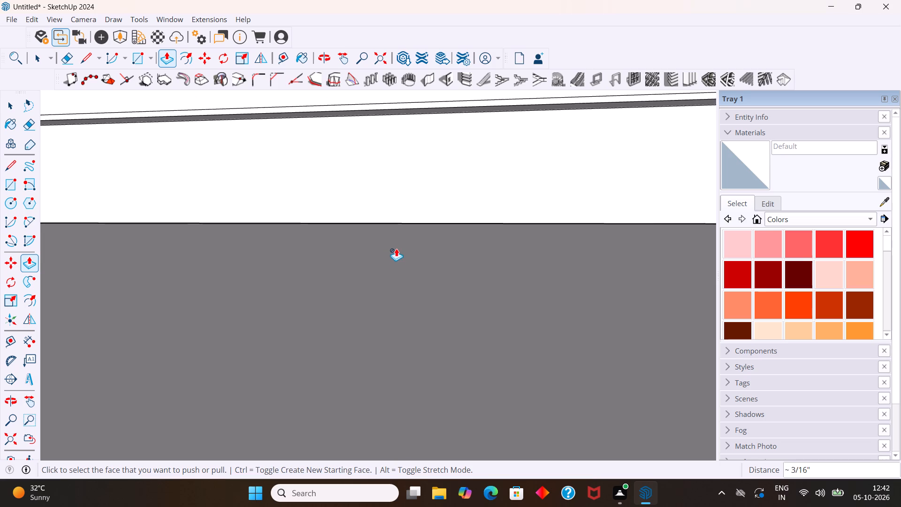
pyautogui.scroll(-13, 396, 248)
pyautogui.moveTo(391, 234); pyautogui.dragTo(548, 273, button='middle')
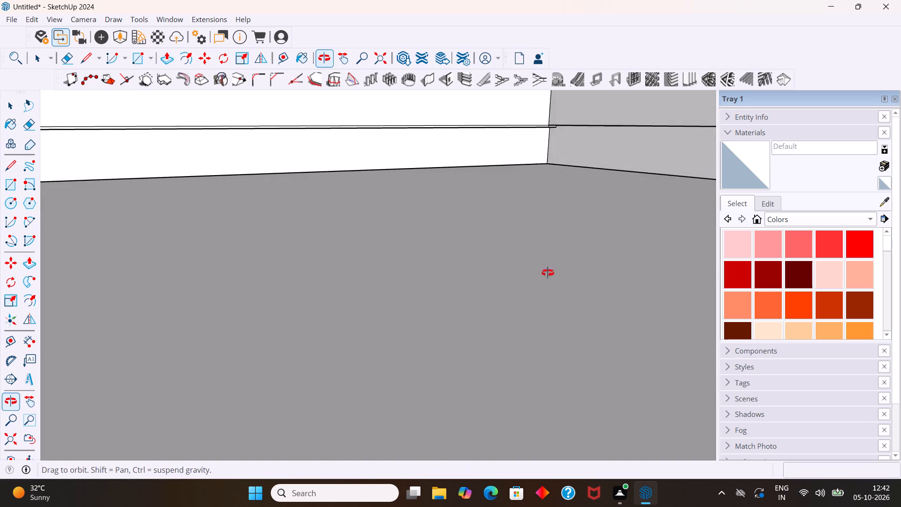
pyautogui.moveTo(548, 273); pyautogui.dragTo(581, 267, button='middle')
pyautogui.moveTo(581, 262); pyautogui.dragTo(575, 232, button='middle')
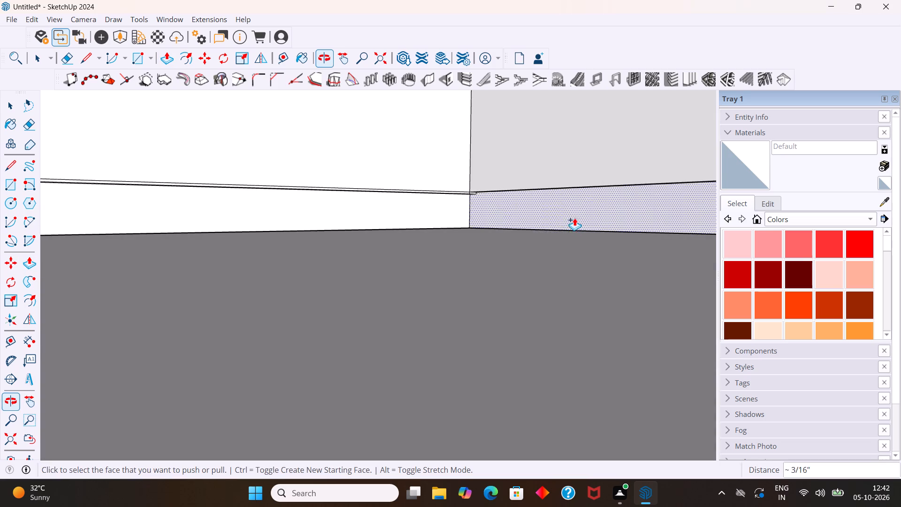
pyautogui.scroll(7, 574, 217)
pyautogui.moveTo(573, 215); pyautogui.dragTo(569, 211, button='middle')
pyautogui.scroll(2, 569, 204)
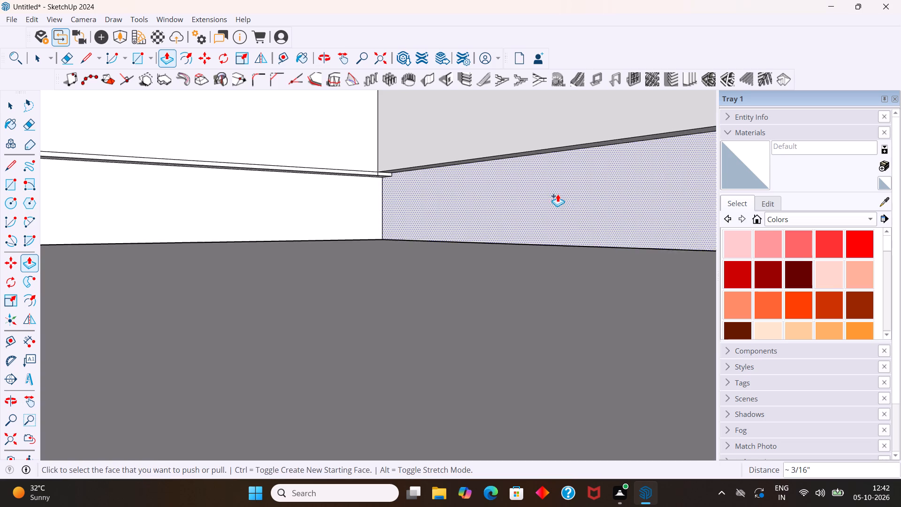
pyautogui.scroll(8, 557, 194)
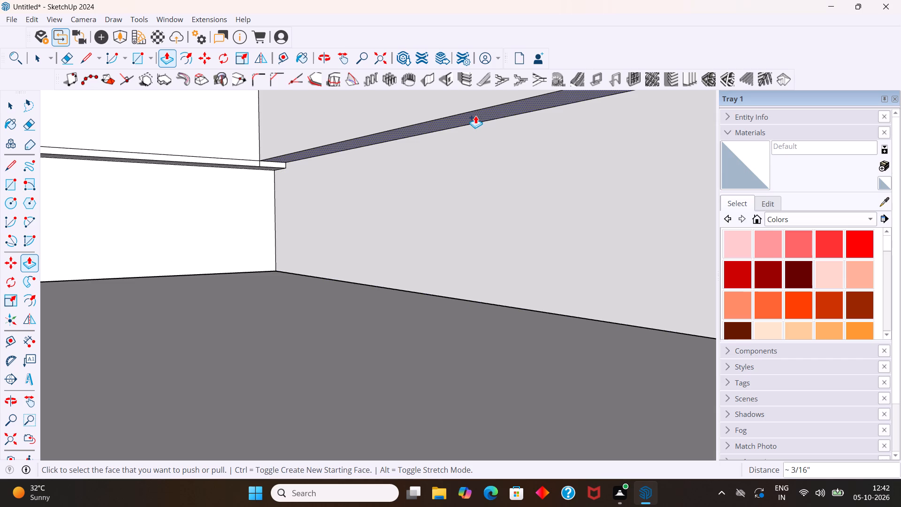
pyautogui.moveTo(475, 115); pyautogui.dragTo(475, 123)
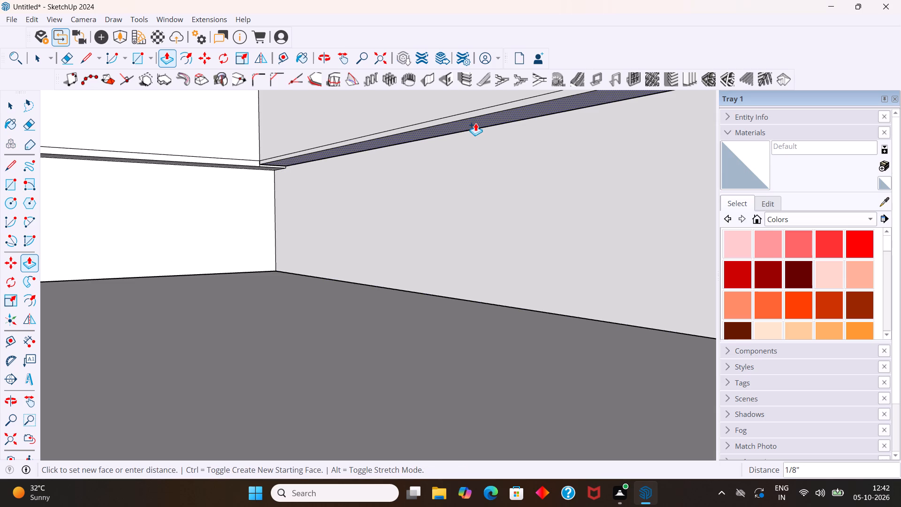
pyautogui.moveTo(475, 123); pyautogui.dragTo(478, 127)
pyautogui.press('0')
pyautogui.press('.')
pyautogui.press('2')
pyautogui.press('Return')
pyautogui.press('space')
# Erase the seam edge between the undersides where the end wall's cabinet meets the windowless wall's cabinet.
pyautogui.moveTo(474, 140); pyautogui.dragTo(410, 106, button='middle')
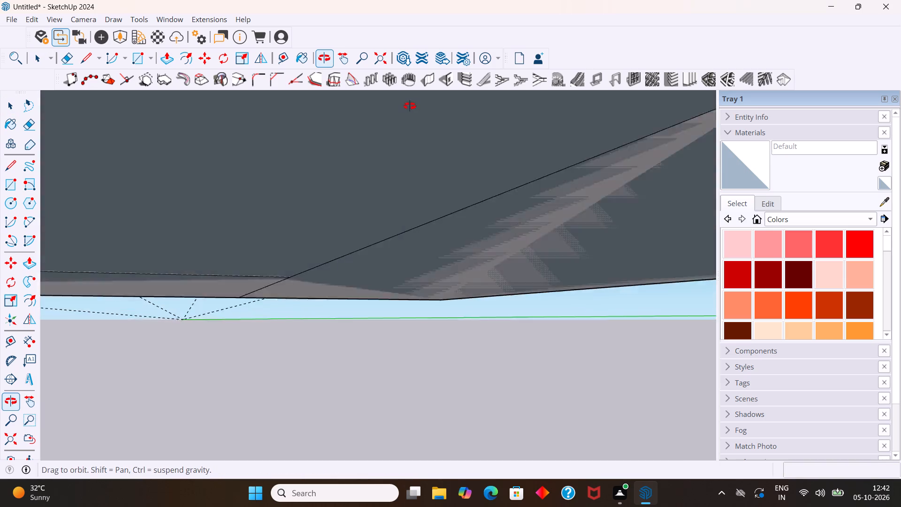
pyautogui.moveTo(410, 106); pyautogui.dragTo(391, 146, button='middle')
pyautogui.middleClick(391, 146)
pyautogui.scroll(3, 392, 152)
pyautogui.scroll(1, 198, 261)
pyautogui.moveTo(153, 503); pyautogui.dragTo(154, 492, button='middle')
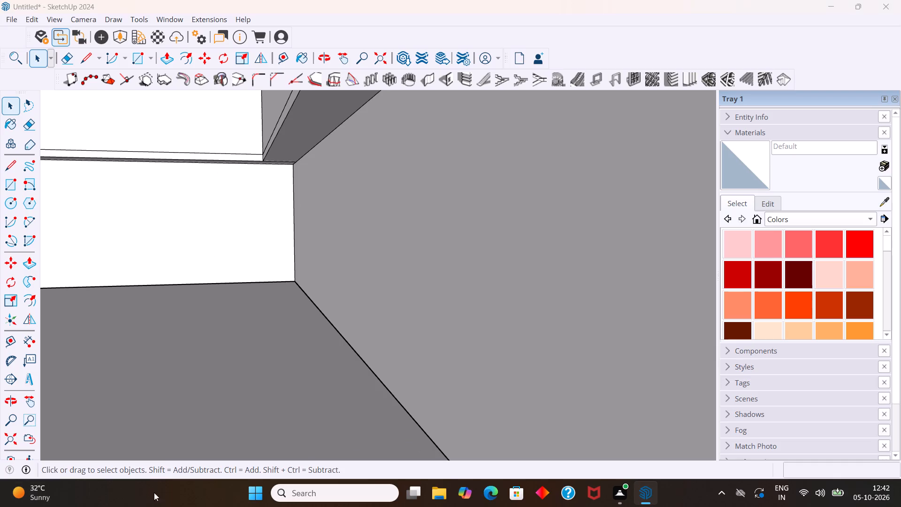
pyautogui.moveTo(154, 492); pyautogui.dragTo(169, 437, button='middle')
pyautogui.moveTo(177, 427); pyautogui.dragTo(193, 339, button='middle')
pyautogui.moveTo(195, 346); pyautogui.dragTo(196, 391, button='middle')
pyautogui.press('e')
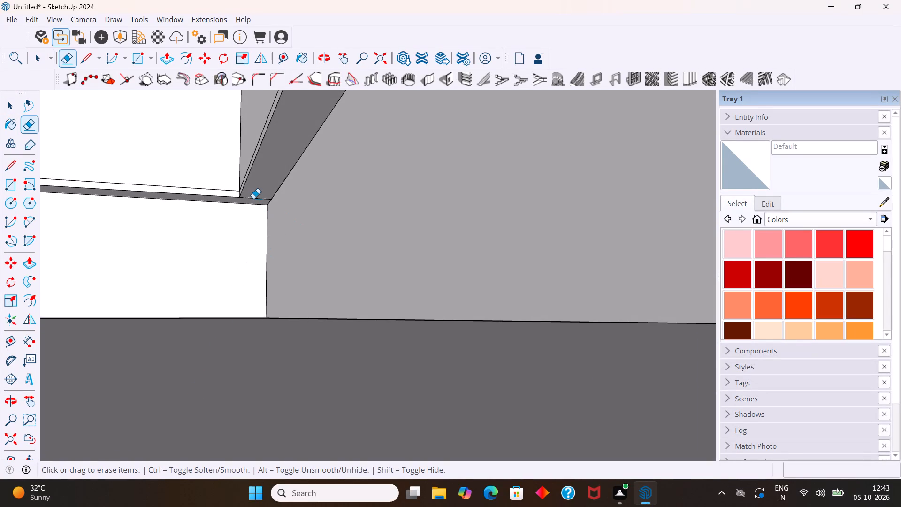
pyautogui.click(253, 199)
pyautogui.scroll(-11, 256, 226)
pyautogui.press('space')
# Examine the cabinet undersides and base strips at the corners, and the whole kitchen from outside and above.
pyautogui.scroll(-5, 245, 250)
pyautogui.scroll(-6, 203, 287)
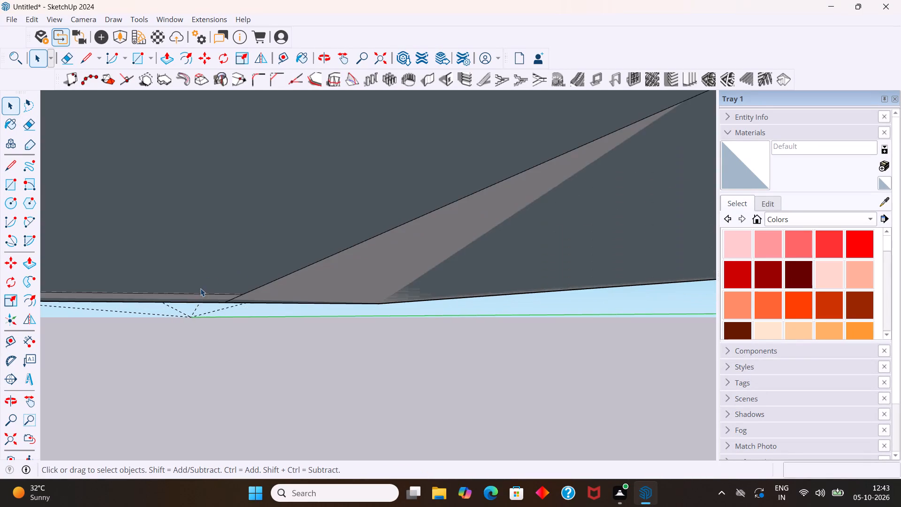
pyautogui.scroll(-15, 200, 288)
pyautogui.scroll(5, 126, 246)
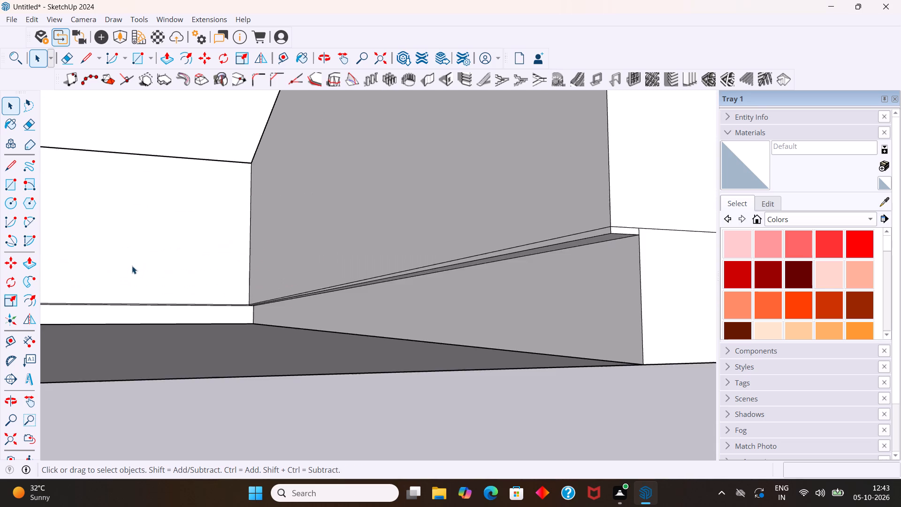
pyautogui.scroll(2, 124, 283)
pyautogui.moveTo(124, 283); pyautogui.dragTo(138, 304, button='middle')
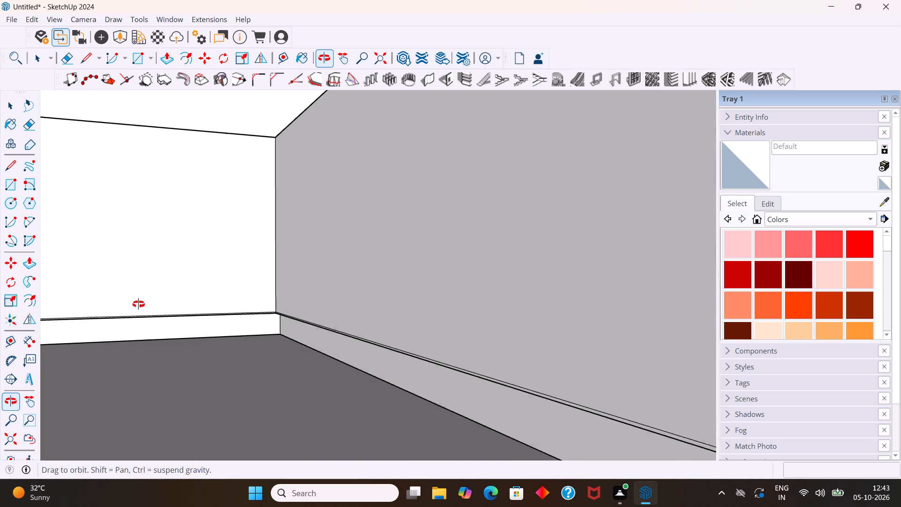
pyautogui.moveTo(138, 304); pyautogui.dragTo(89, 298, button='middle')
pyautogui.scroll(-5, 84, 281)
pyautogui.scroll(-4, 121, 303)
pyautogui.scroll(-6, 212, 349)
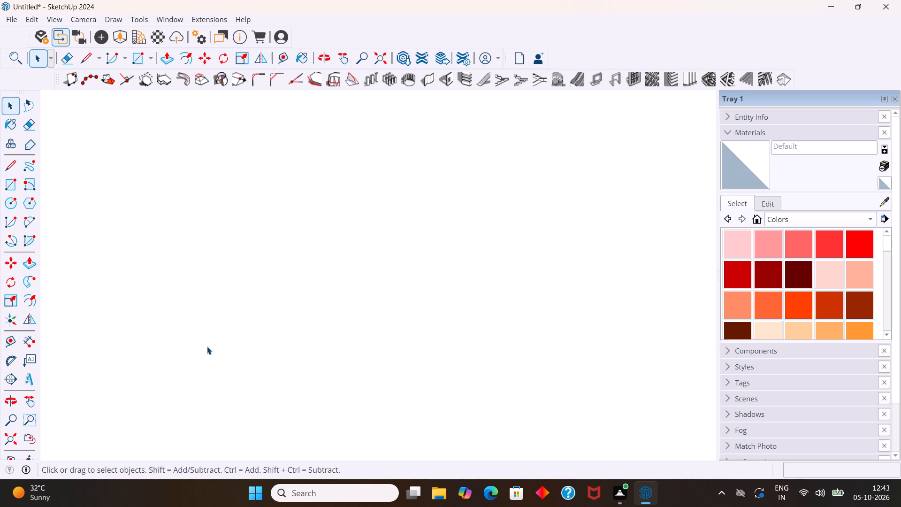
pyautogui.scroll(-20, 207, 346)
pyautogui.scroll(-11, 207, 346)
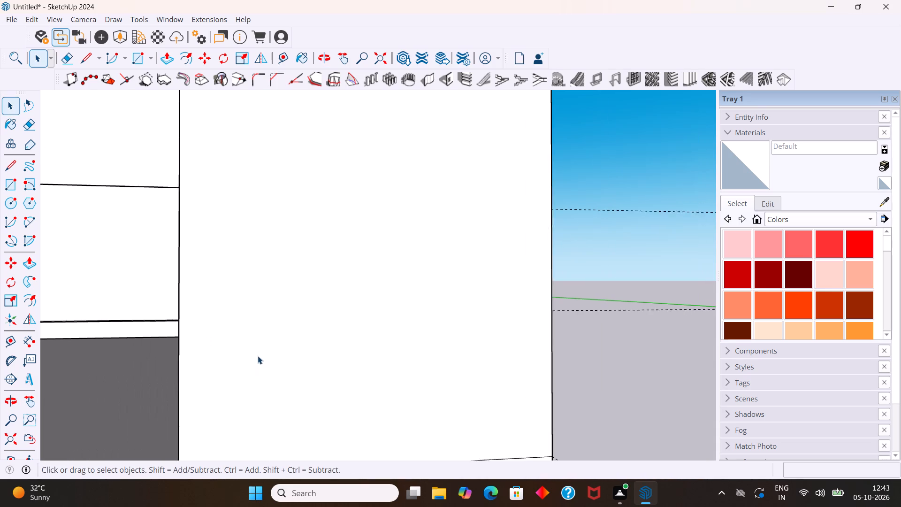
pyautogui.scroll(-7, 258, 356)
pyautogui.scroll(-16, 185, 359)
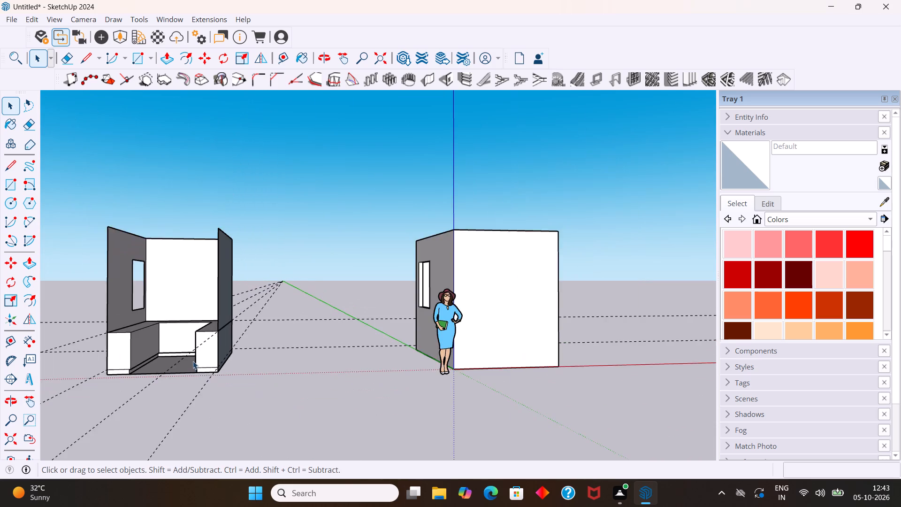
pyautogui.scroll(-3, 193, 359)
pyautogui.moveTo(237, 349); pyautogui.dragTo(246, 496, button='middle')
pyautogui.scroll(-1, 237, 348)
# Undo all the base cabinet and base strip work, including the guide lines, back to the bare three-walled kitchen.
pyautogui.hotkey('ctrl', 'z')
pyautogui.hotkey('ctrl', 'z')
pyautogui.hotkey('ctrl', 'z')
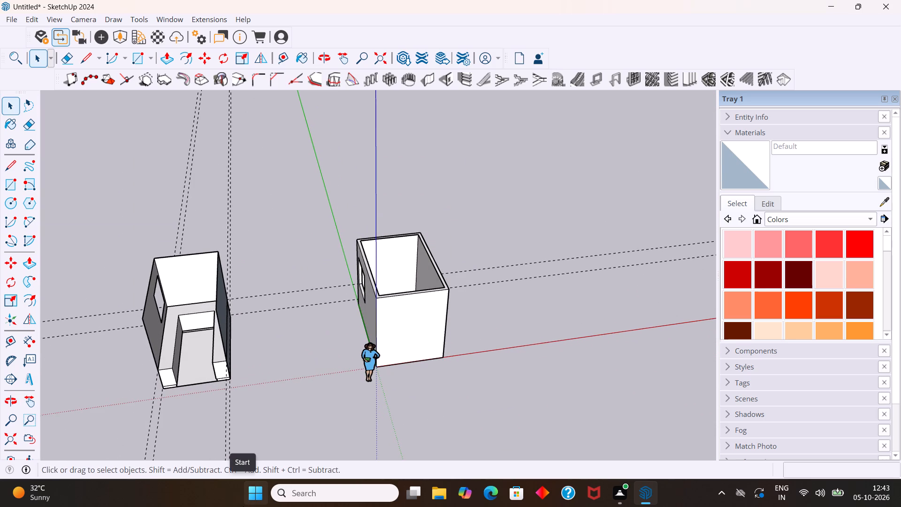
pyautogui.hotkey('ctrl', 'z')
pyautogui.hotkey('ctrl', 'z')
pyautogui.hotkey('ctrl', 'z')
pyautogui.hotkey('ctrl', 'z')
pyautogui.hotkey('ctrl', 'z')
pyautogui.hotkey('ctrl', 'z')
pyautogui.hotkey('ctrl', 'z')
pyautogui.hotkey('ctrl', 'z')
pyautogui.hotkey('ctrl', 'z')
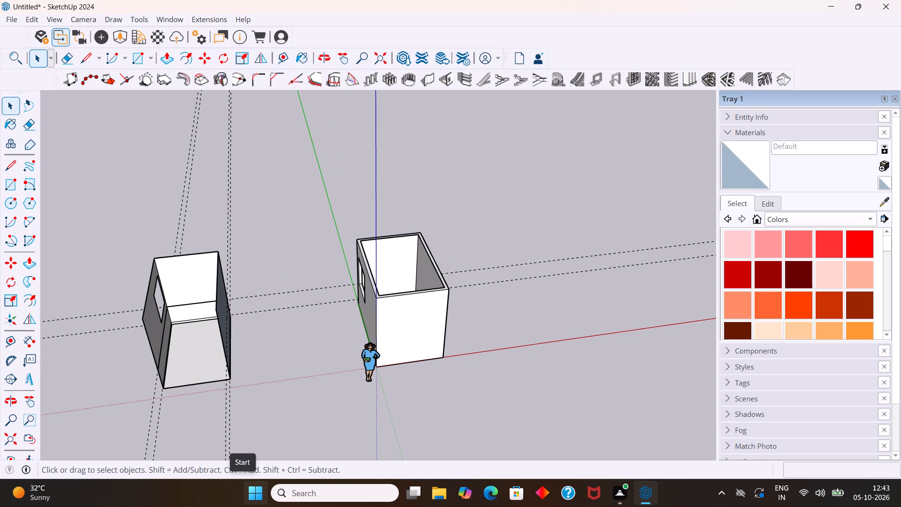
pyautogui.hotkey('ctrl', 'z')
pyautogui.hotkey('ctrl', 'z')
pyautogui.hotkey('ctrl', 'z')
pyautogui.hotkey('ctrl', 'z')
pyautogui.hotkey('ctrl', 'z')
pyautogui.hotkey('ctrl', 'z')
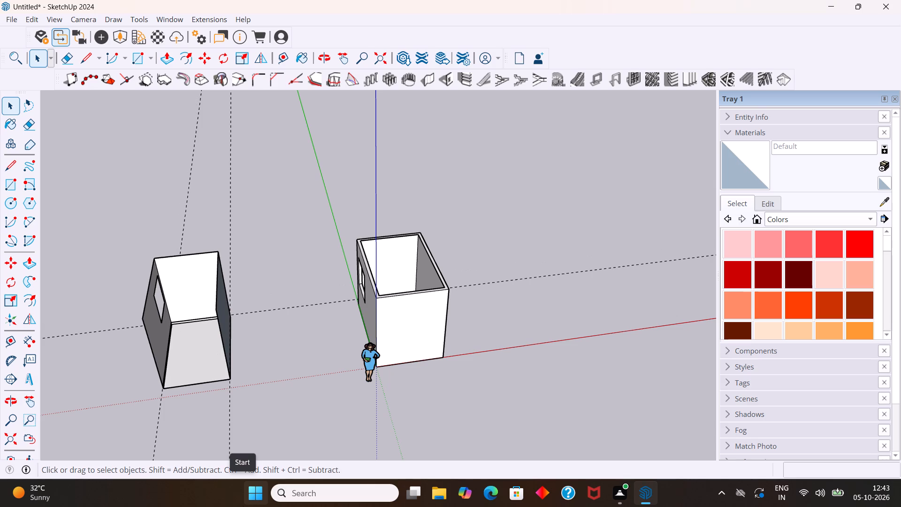
pyautogui.hotkey('ctrl', 'z')
pyautogui.hotkey('ctrl', 'z')
pyautogui.hotkey('ctrl', 'z')
pyautogui.hotkey('ctrl', 'z')
pyautogui.hotkey('ctrl', 'z')
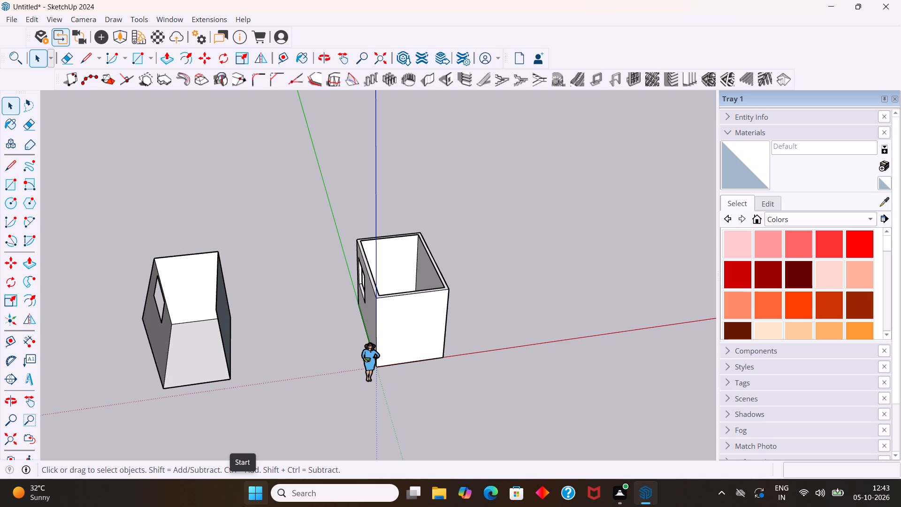
# Open the three-walled kitchen group for editing and place a guide 4" above the floor along the end wall.
pyautogui.doubleClick(204, 355)
pyautogui.scroll(2, 206, 366)
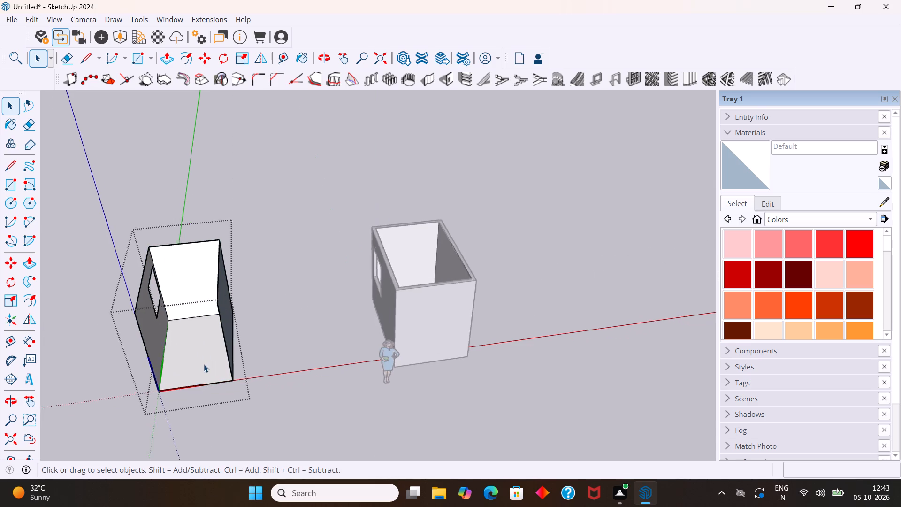
pyautogui.scroll(2, 204, 364)
pyautogui.moveTo(203, 364); pyautogui.dragTo(195, 281, button='middle')
pyautogui.scroll(1, 203, 364)
pyautogui.middleClick(195, 281)
pyautogui.scroll(6, 197, 283)
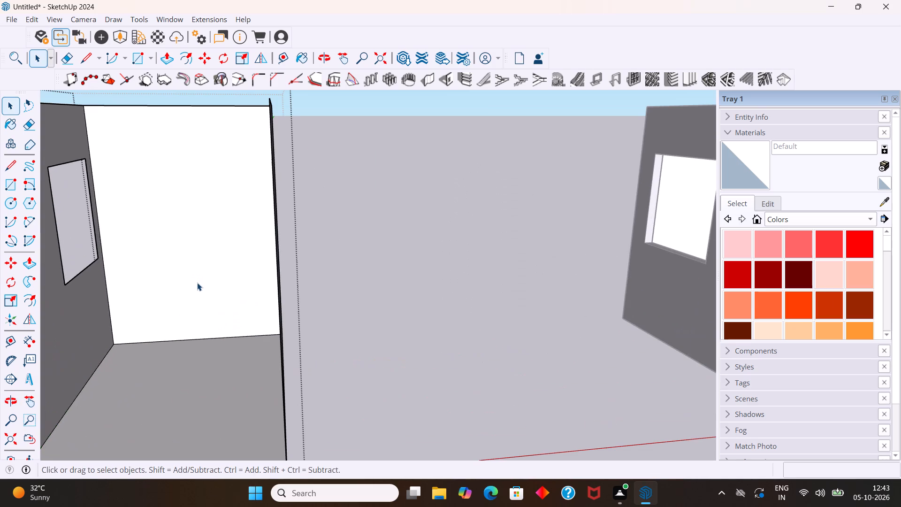
pyautogui.press('t')
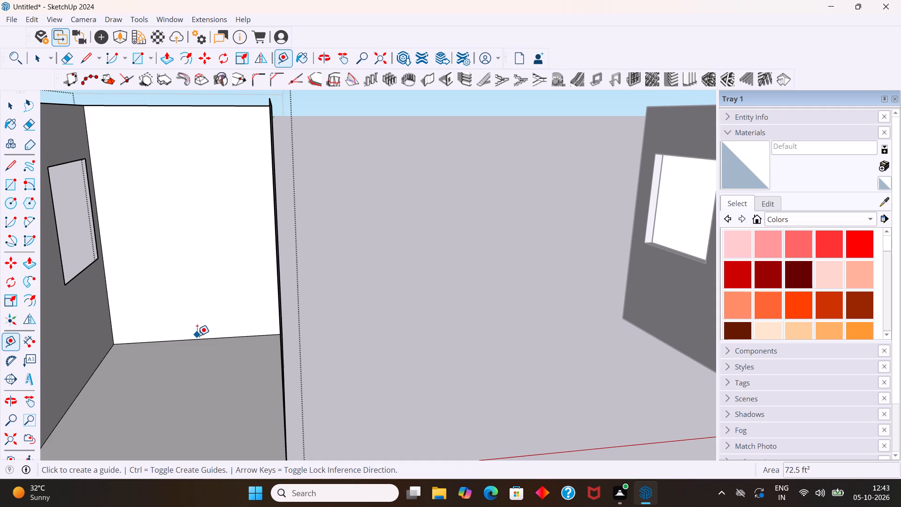
pyautogui.click(191, 340)
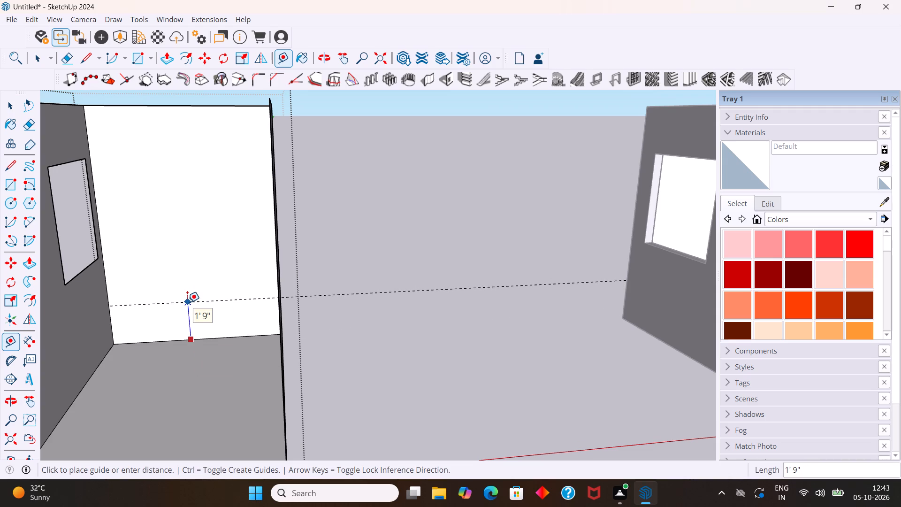
pyautogui.press('4')
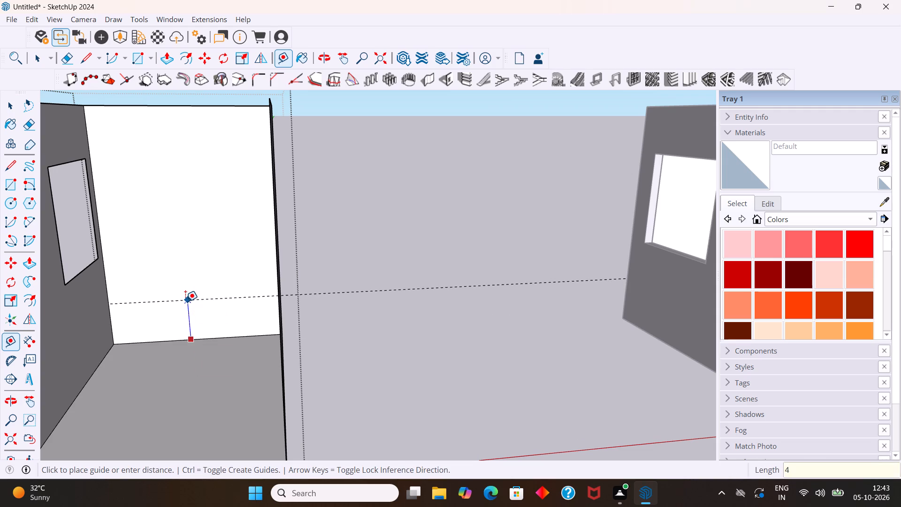
pyautogui.press('Return')
# Place guides 4" above the floor along the windowless long wall and the windowed long wall.
pyautogui.moveTo(190, 306); pyautogui.dragTo(289, 317, button='middle')
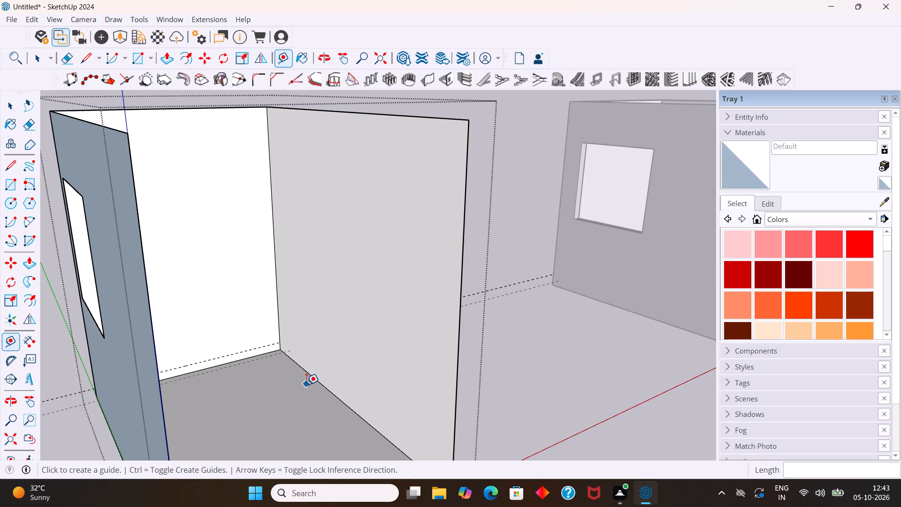
pyautogui.click(314, 380)
pyautogui.press('4')
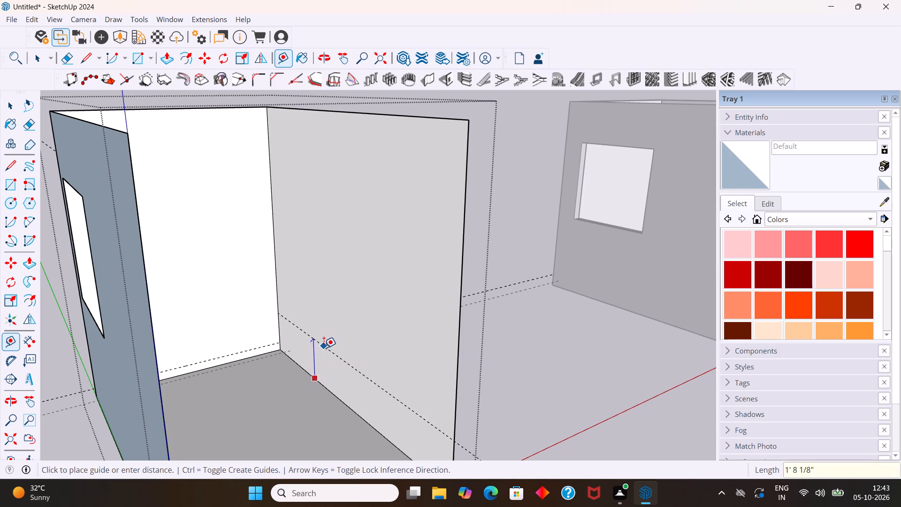
pyautogui.press('Return')
pyautogui.moveTo(304, 363); pyautogui.dragTo(174, 382, button='middle')
pyautogui.click(80, 340)
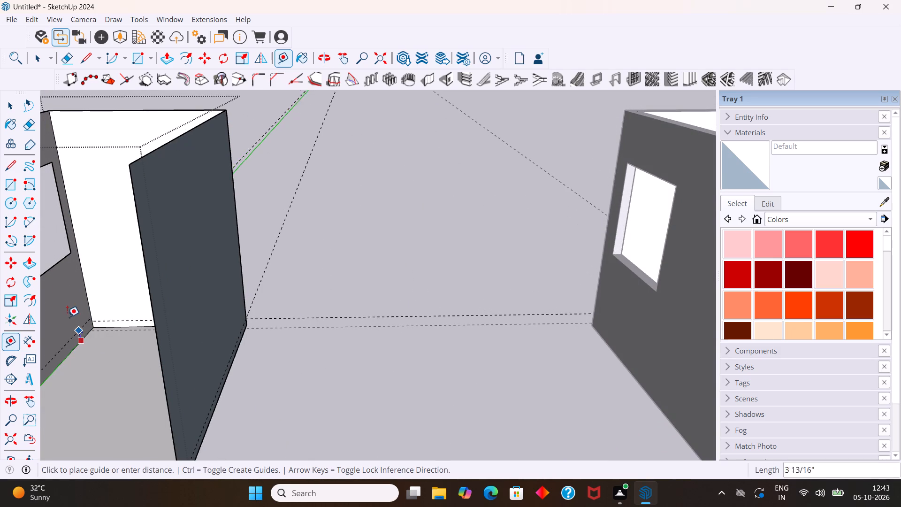
pyautogui.press('4')
pyautogui.press('Return')
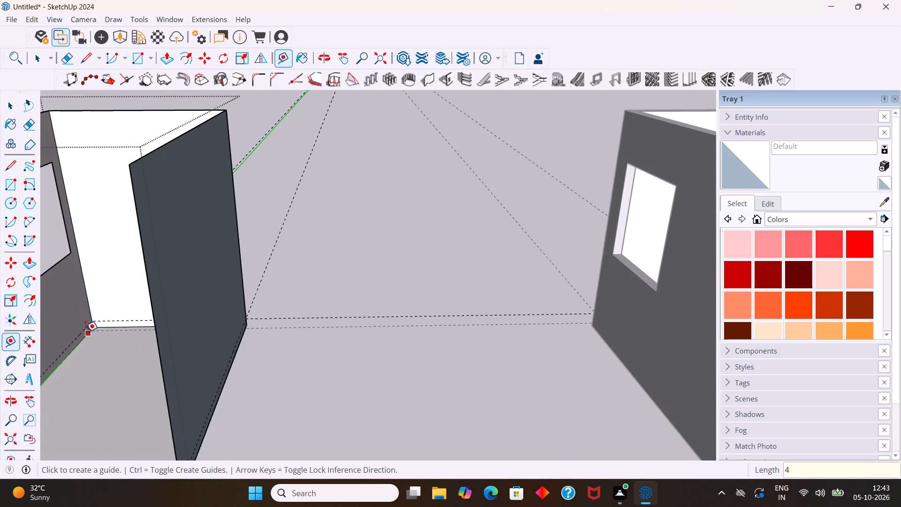
# Draw a 4" by 11' 3" rectangle along the bottom of the windowed long wall, between the guide and the floor.
pyautogui.scroll(2, 85, 332)
pyautogui.press('space')
pyautogui.scroll(-7, 115, 338)
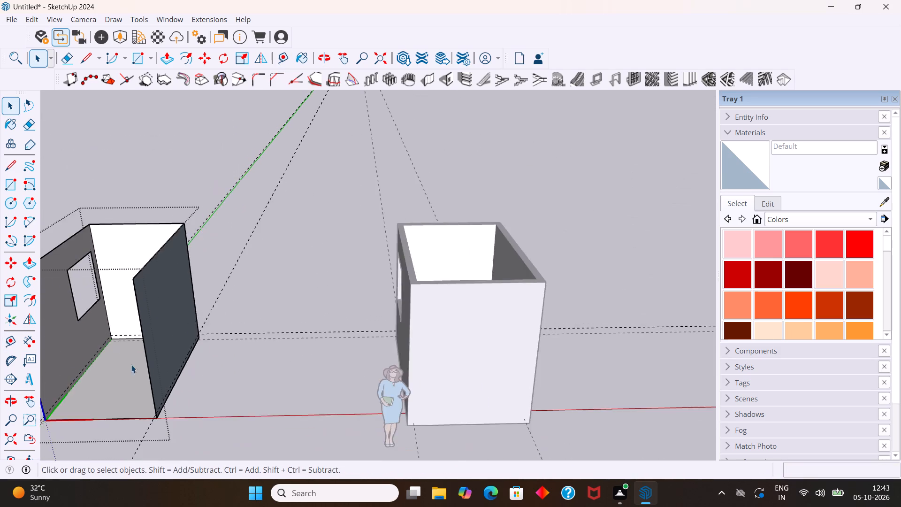
pyautogui.scroll(-6, 131, 365)
pyautogui.scroll(5, 107, 385)
pyautogui.scroll(-8, 95, 389)
pyautogui.scroll(2, 69, 415)
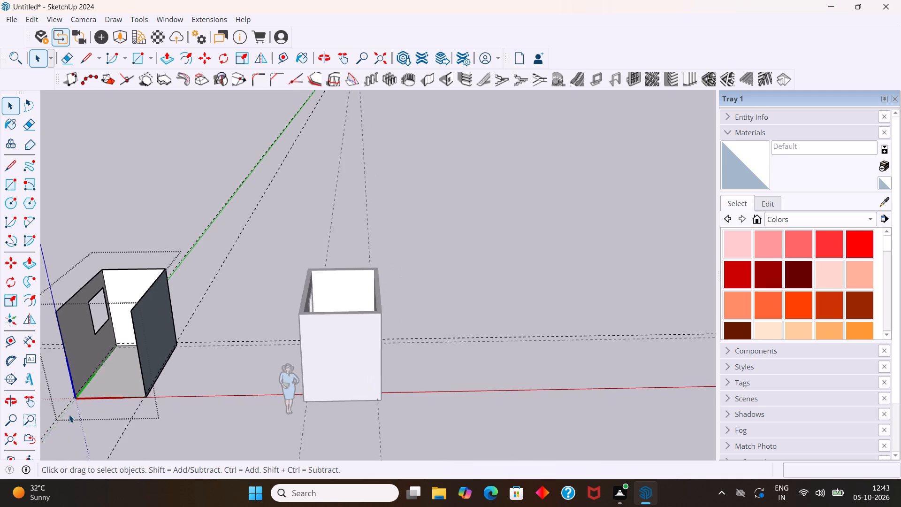
pyautogui.scroll(10, 69, 415)
pyautogui.press('r')
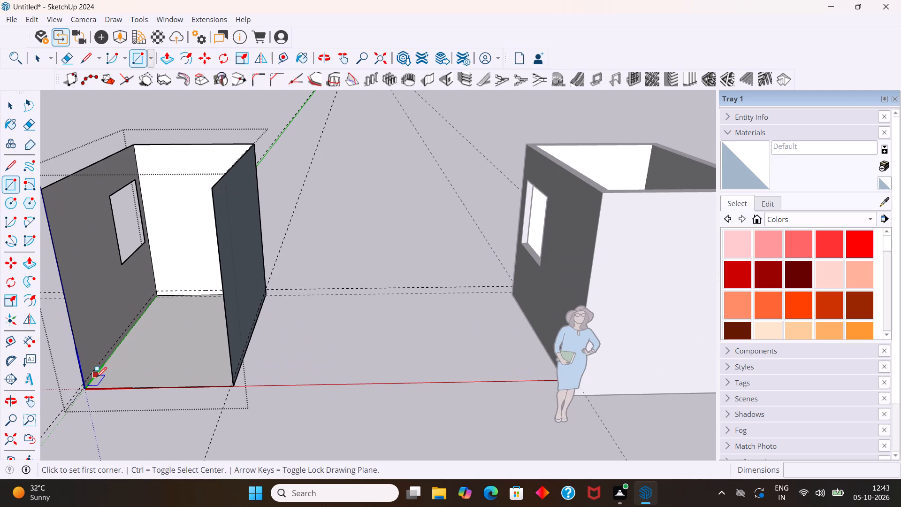
pyautogui.scroll(7, 84, 383)
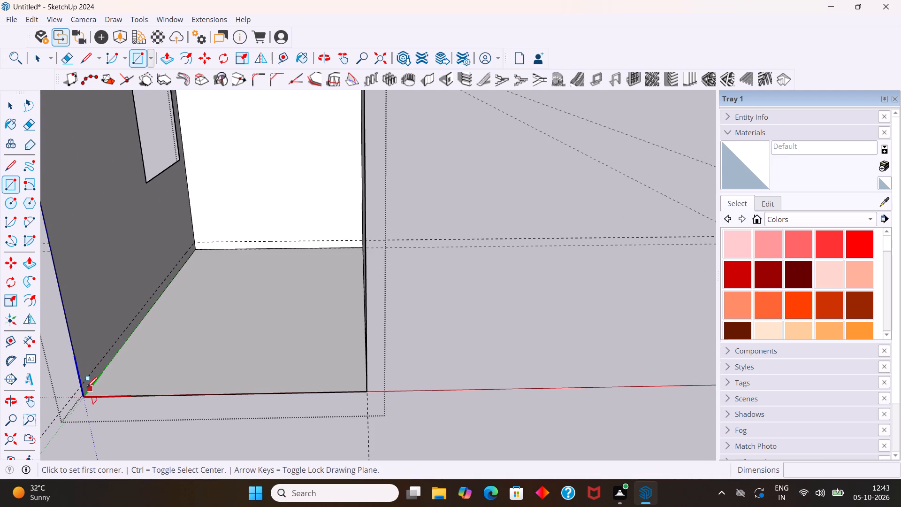
pyautogui.click(83, 387)
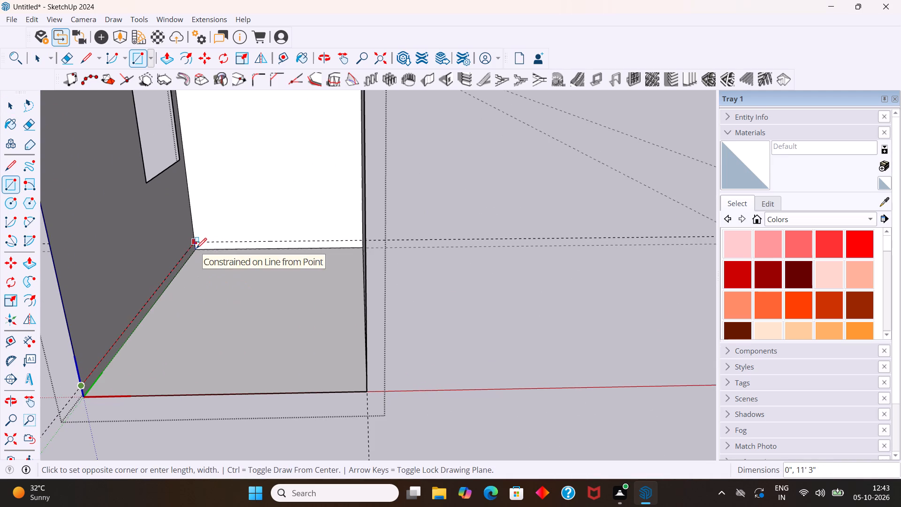
pyautogui.click(196, 248)
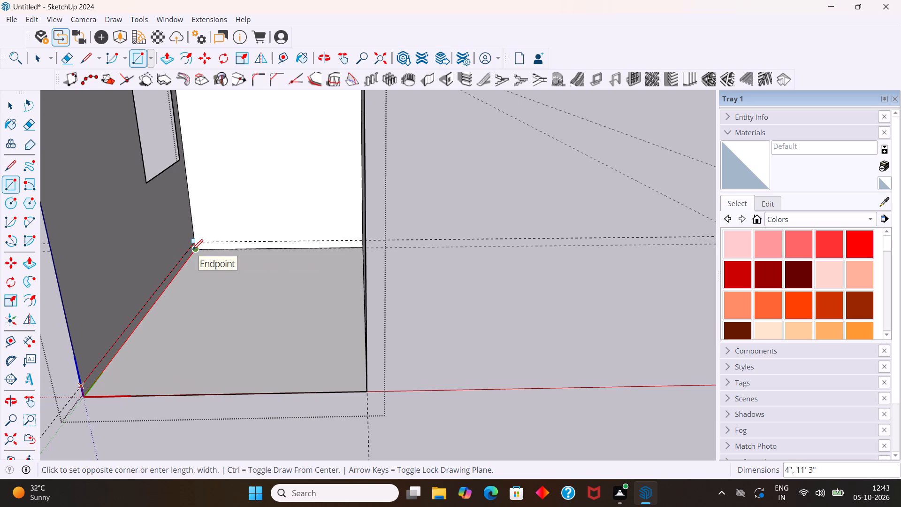
pyautogui.click(194, 254)
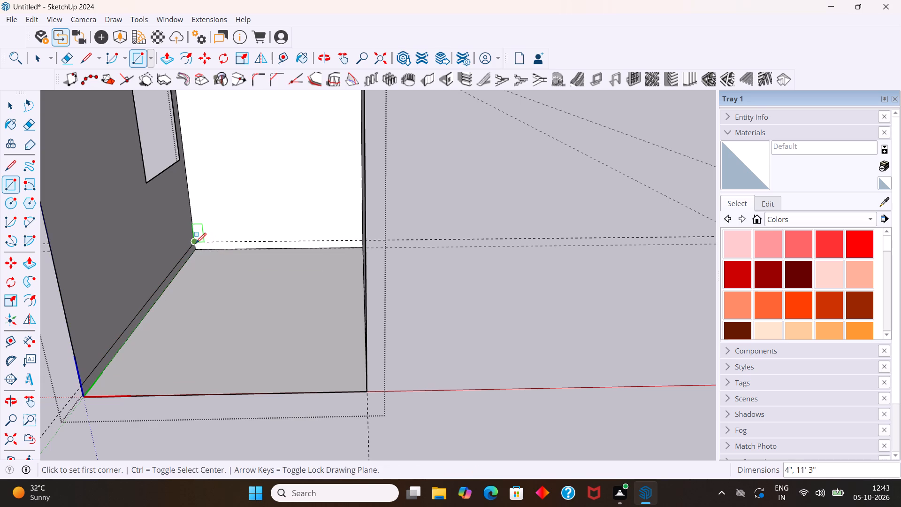
# Draw 4" high rectangles along the bottom of the end wall, 7' 3" long, and the windowless long wall, 11' 3" long.
pyautogui.click(196, 243)
pyautogui.moveTo(337, 255); pyautogui.dragTo(378, 266, button='middle')
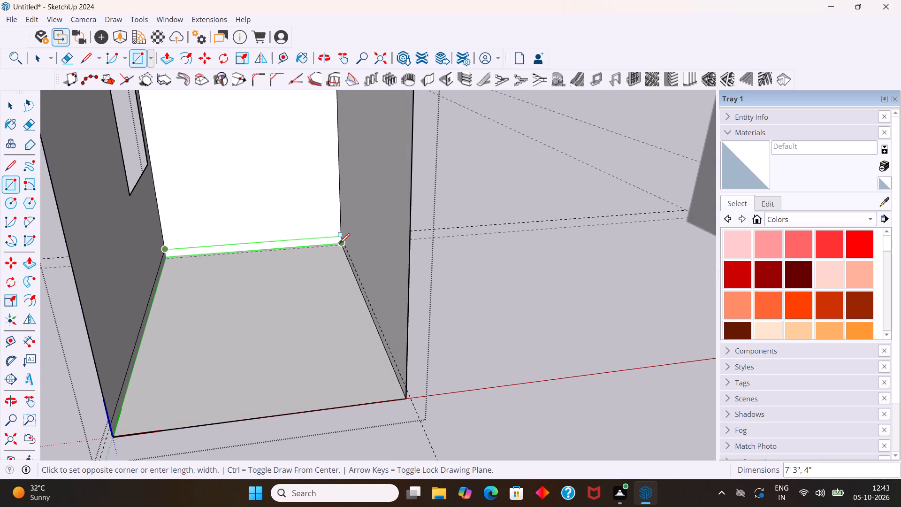
pyautogui.click(339, 244)
pyautogui.moveTo(350, 256); pyautogui.dragTo(403, 270, button='middle')
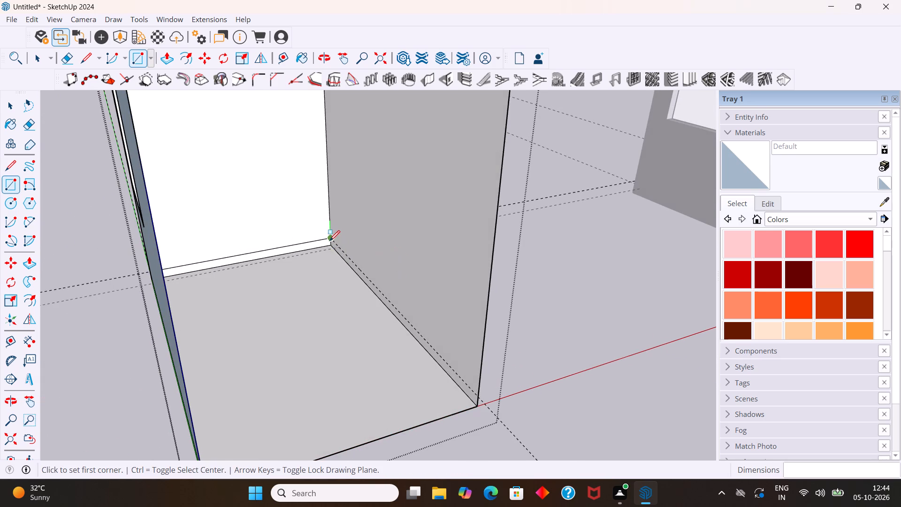
pyautogui.click(330, 239)
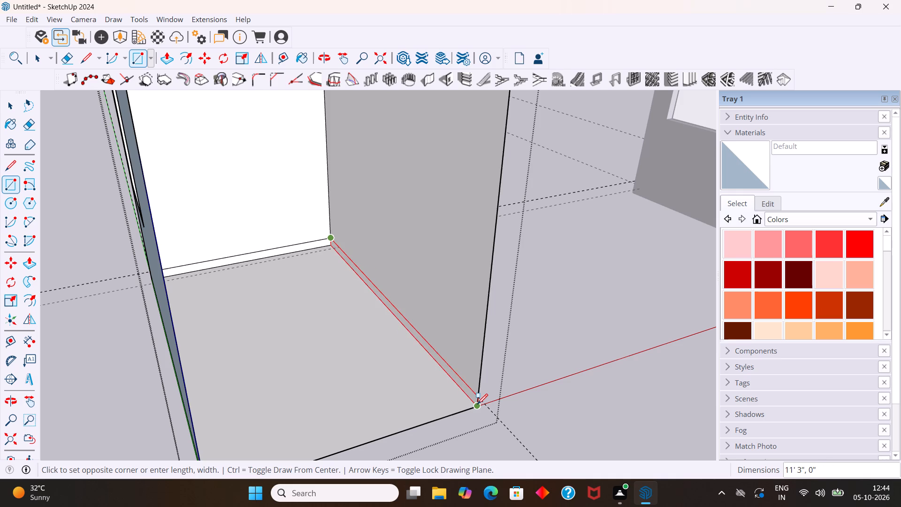
pyautogui.click(477, 404)
pyautogui.press('space')
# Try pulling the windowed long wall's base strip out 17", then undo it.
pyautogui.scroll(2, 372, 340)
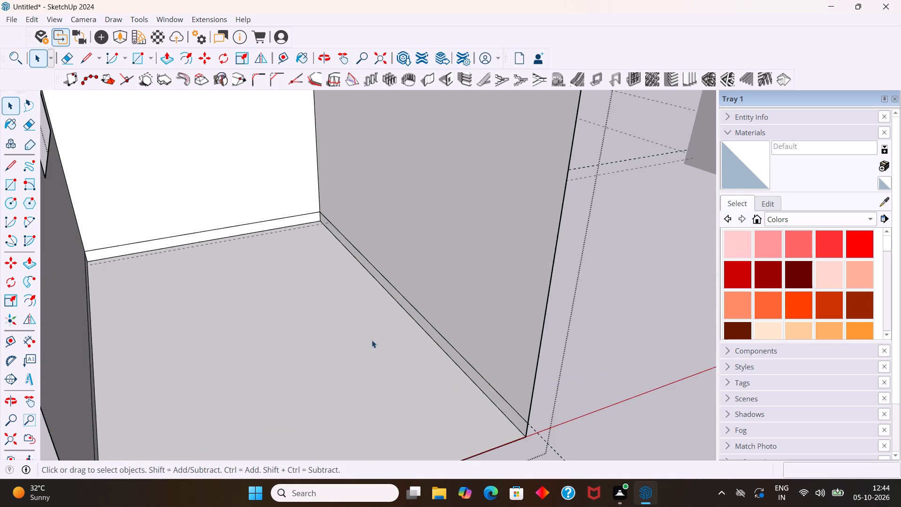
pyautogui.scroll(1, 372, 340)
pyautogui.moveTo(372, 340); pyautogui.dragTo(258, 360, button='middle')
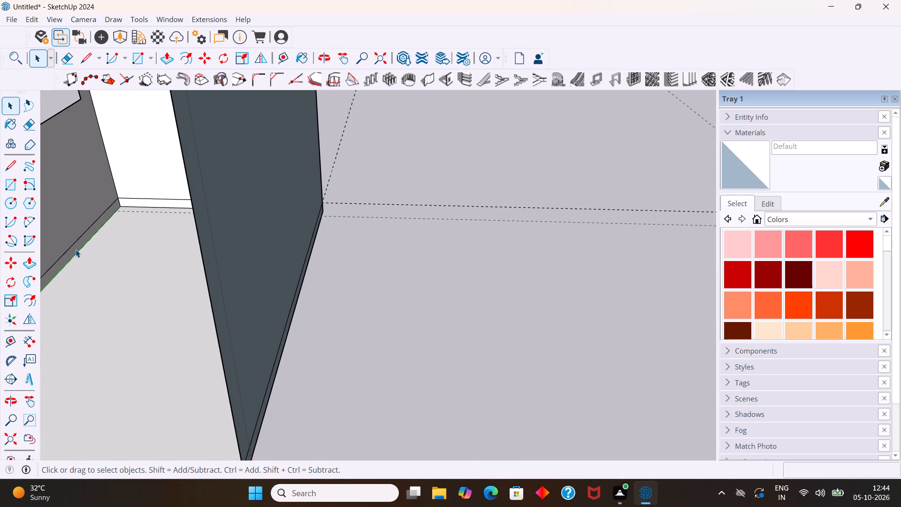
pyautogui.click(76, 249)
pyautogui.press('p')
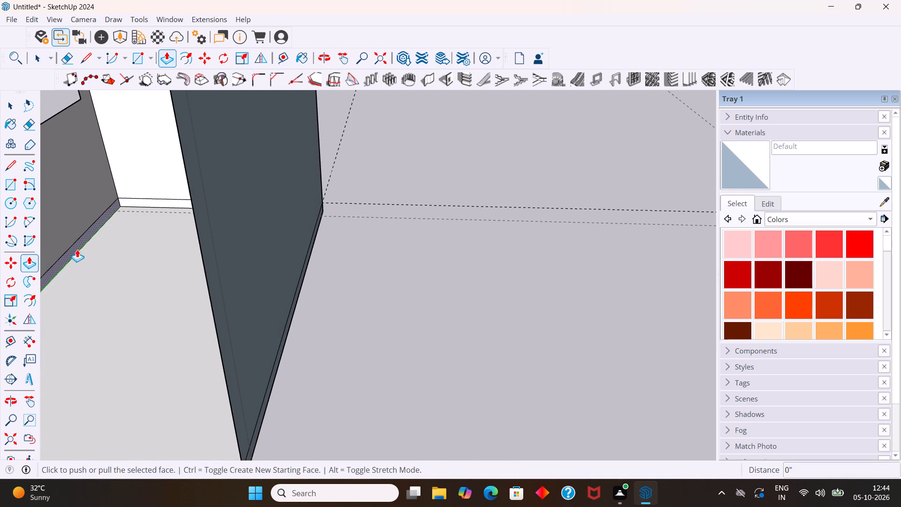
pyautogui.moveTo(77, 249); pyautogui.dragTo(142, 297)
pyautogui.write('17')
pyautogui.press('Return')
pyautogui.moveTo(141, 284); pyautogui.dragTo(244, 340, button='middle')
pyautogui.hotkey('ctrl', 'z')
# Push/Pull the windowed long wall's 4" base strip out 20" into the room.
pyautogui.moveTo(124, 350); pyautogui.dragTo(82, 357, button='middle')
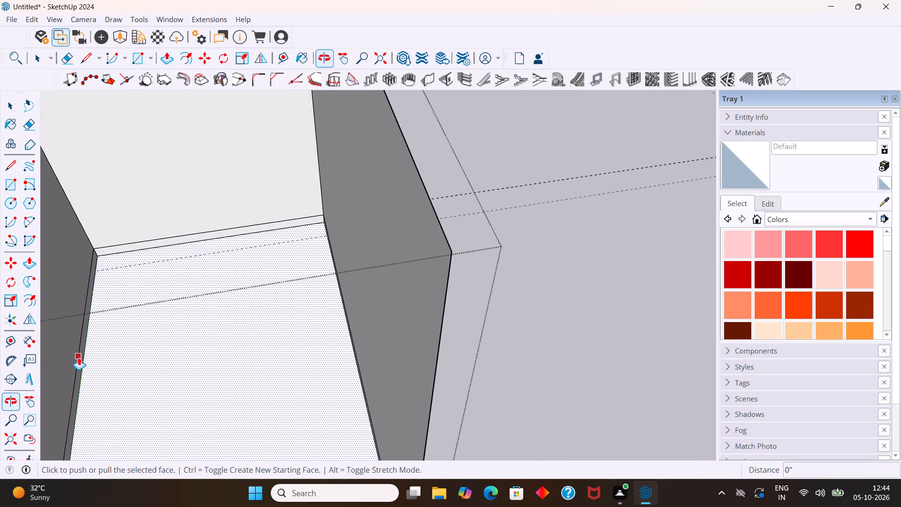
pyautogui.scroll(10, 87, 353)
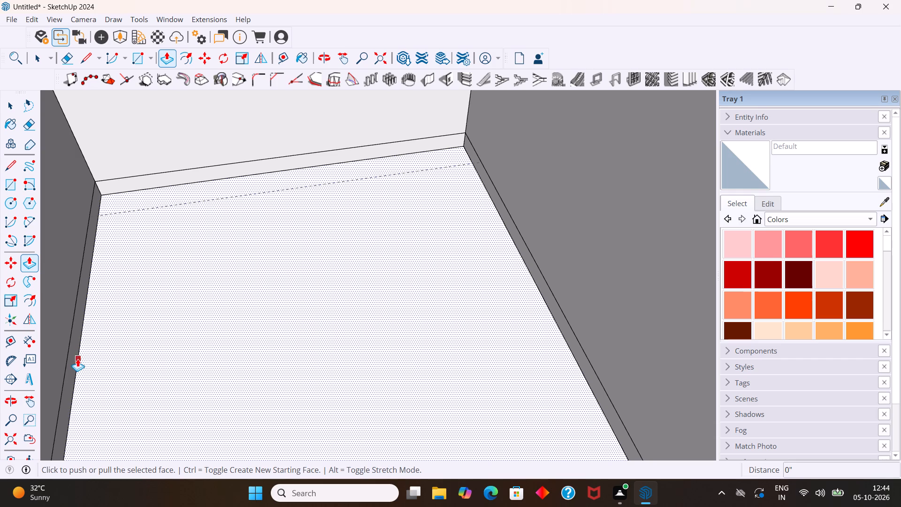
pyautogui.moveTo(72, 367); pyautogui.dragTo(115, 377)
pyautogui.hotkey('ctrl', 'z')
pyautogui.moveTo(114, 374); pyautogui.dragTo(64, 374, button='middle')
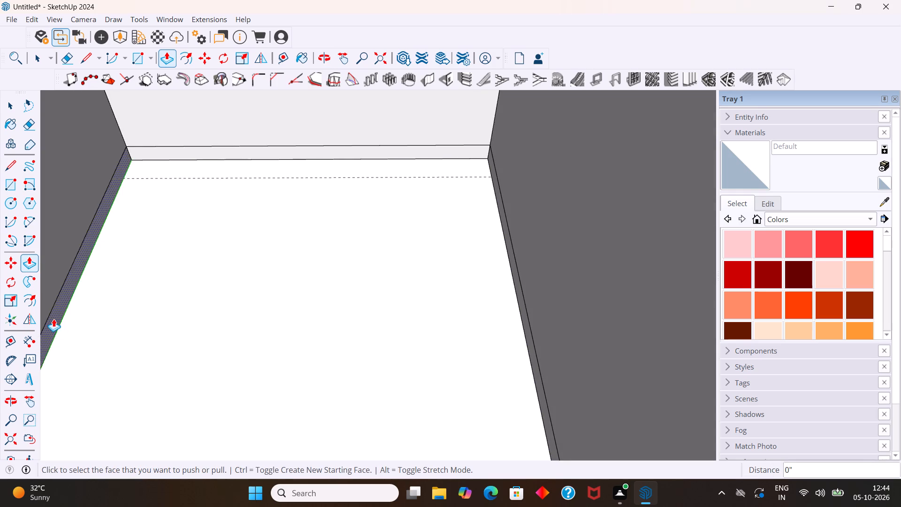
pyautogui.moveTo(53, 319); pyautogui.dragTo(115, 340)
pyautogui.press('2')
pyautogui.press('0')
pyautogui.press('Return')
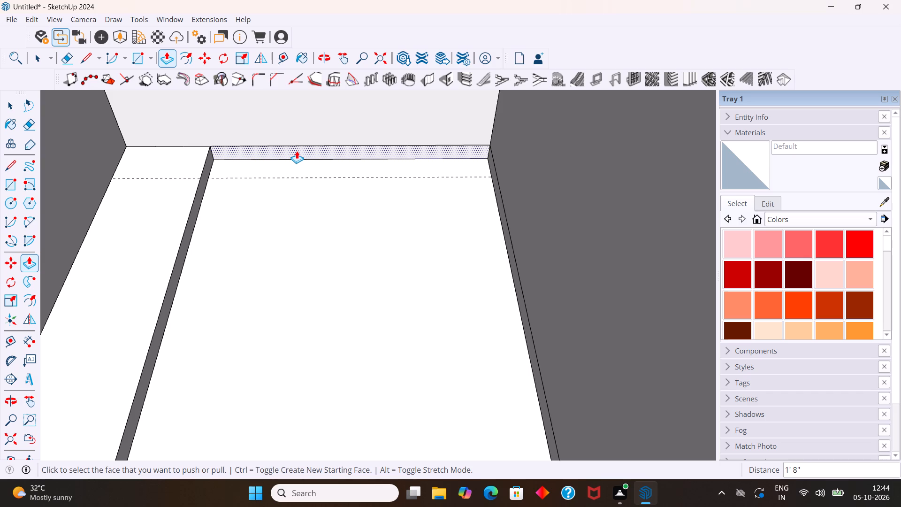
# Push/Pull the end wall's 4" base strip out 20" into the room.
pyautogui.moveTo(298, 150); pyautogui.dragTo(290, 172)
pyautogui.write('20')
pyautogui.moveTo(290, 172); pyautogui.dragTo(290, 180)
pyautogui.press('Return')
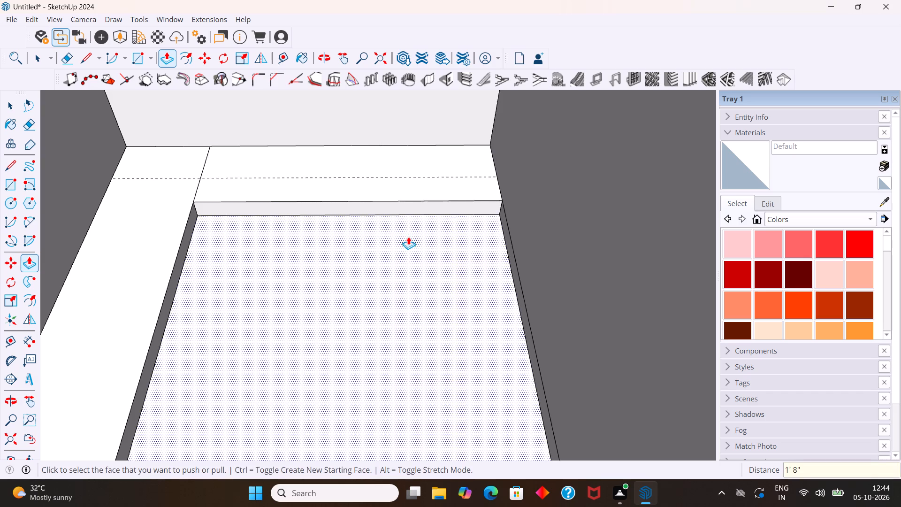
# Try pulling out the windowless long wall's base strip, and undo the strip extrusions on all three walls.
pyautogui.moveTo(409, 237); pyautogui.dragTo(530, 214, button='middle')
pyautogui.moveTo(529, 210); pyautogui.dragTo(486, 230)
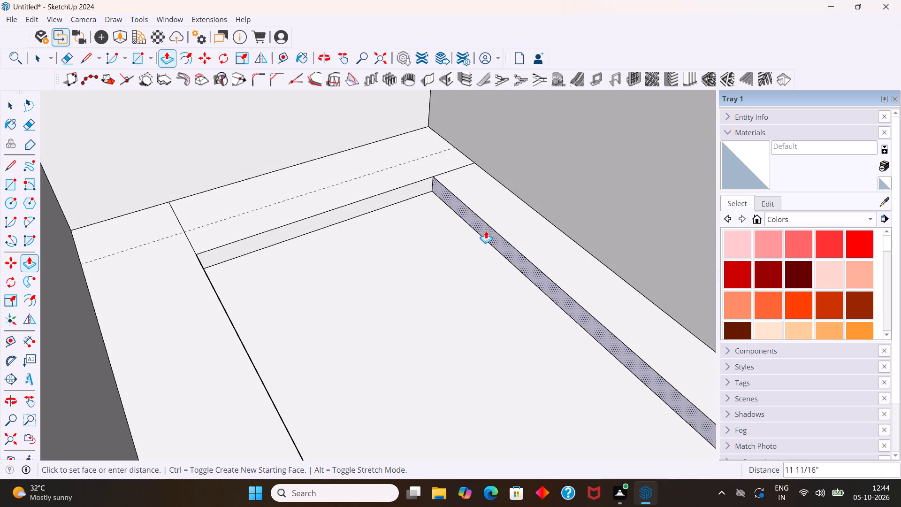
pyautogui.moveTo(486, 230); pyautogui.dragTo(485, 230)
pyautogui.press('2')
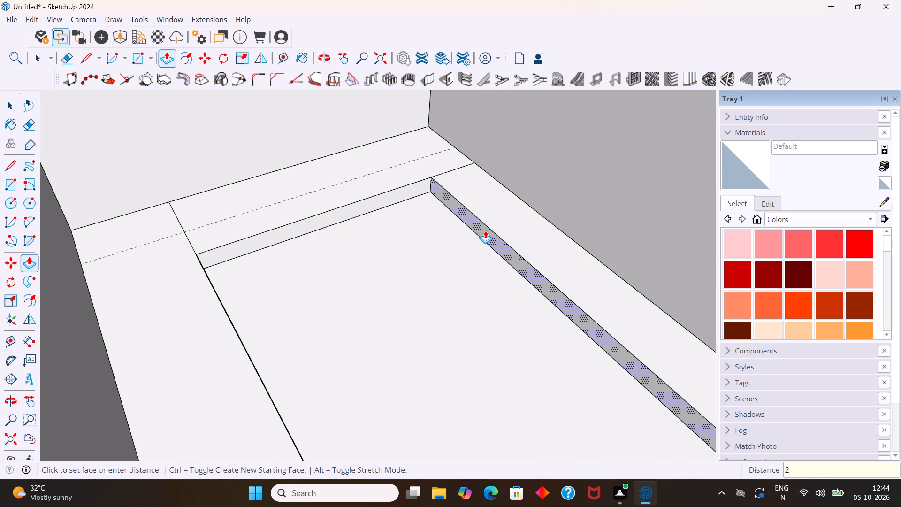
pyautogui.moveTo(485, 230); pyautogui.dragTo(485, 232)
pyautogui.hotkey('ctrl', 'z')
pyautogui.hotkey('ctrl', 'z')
# Push/Pull the windowed long wall's 4" base strip out 19" into the room.
pyautogui.moveTo(176, 274); pyautogui.dragTo(84, 288, button='middle')
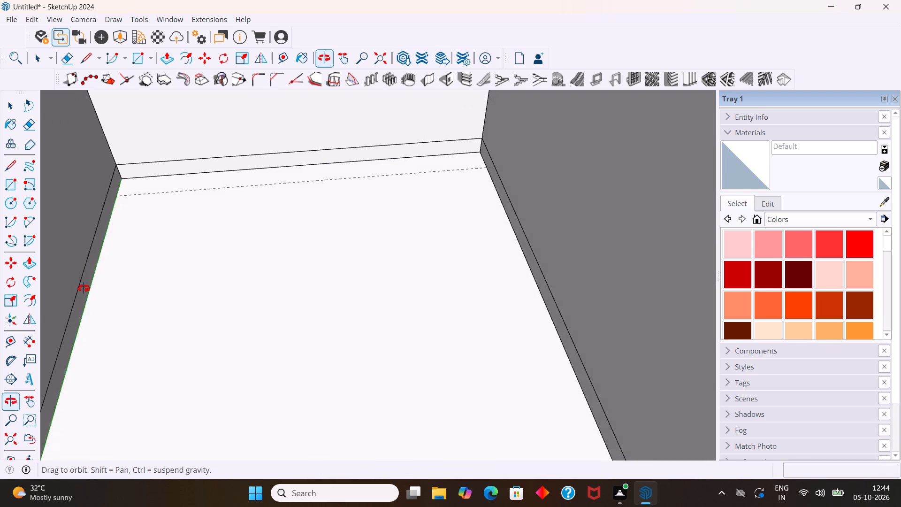
pyautogui.moveTo(84, 288); pyautogui.dragTo(81, 288, button='middle')
pyautogui.moveTo(84, 287); pyautogui.dragTo(113, 303)
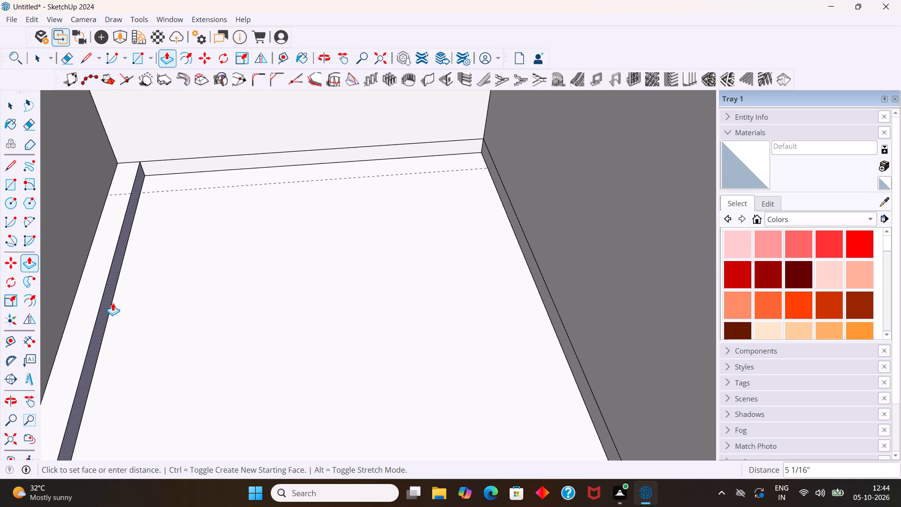
pyautogui.moveTo(113, 303); pyautogui.dragTo(115, 304)
pyautogui.press('1')
pyautogui.press('9')
pyautogui.press('Return')
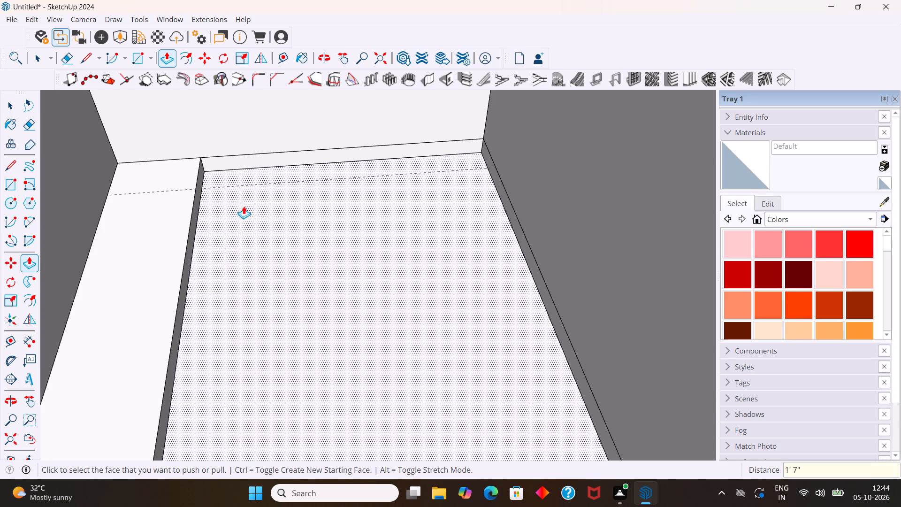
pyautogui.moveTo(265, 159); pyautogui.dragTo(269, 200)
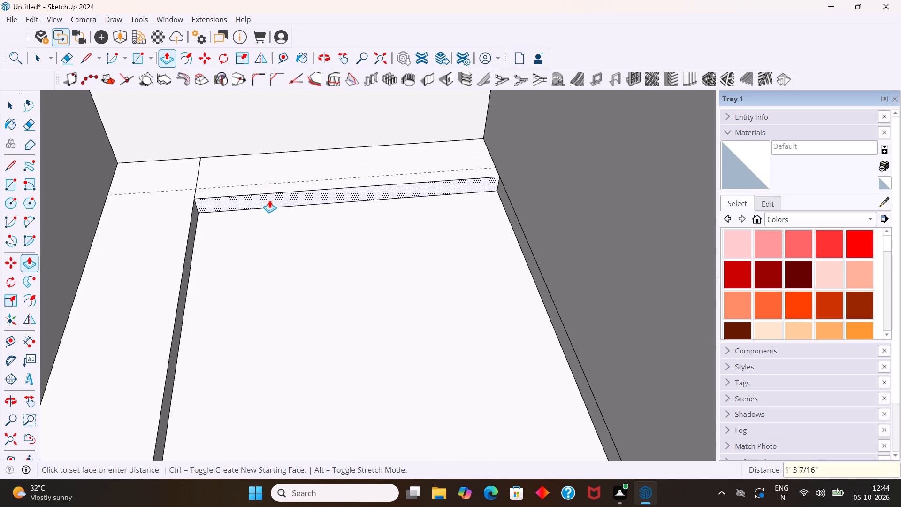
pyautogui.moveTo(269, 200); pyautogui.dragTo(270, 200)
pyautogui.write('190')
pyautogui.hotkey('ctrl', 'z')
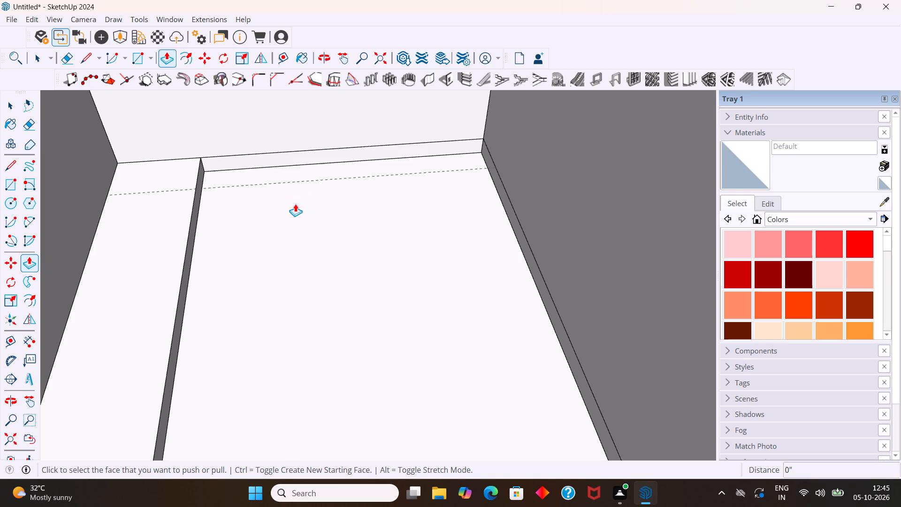
# Push/Pull the end wall's 4" base strip out 19" into the room.
pyautogui.moveTo(289, 159); pyautogui.dragTo(299, 246)
pyautogui.write('19')
pyautogui.press('Return')
# Push/Pull the windowless long wall's 4" base strip out 19" into the room.
pyautogui.moveTo(300, 246); pyautogui.dragTo(413, 258, button='middle')
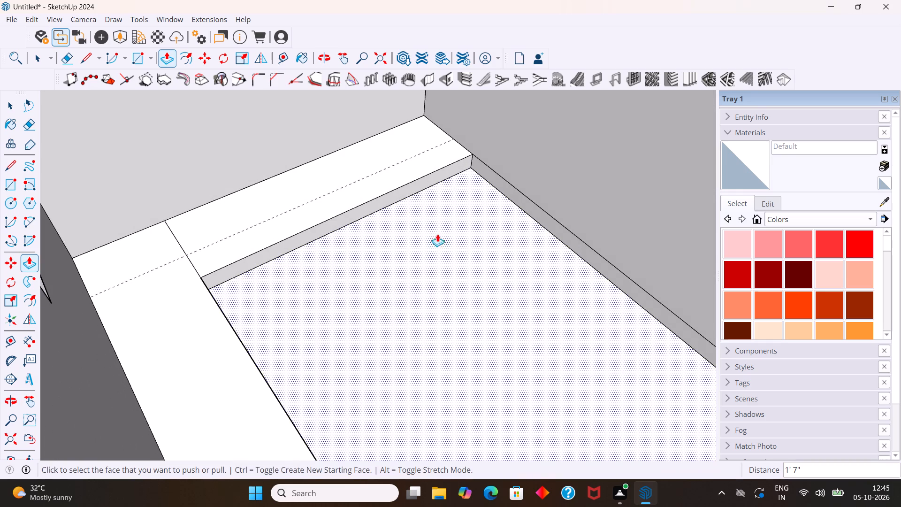
pyautogui.moveTo(499, 189); pyautogui.dragTo(474, 219)
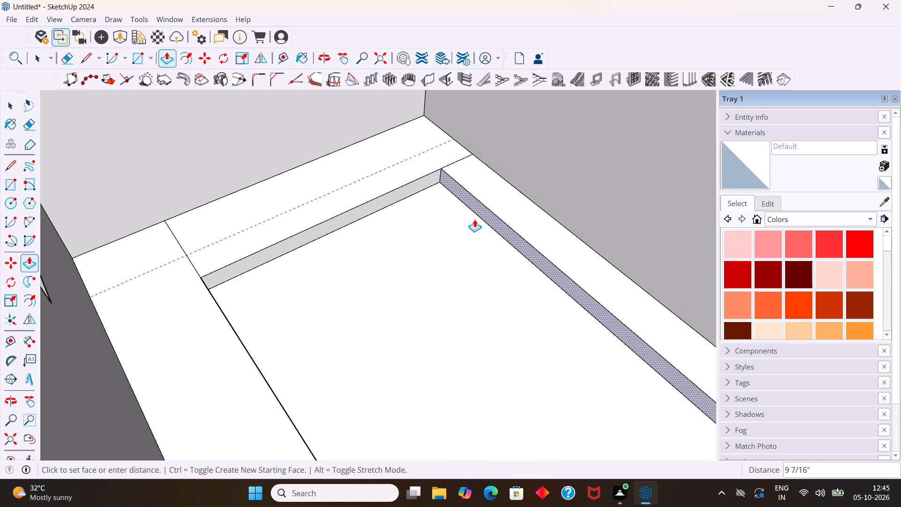
pyautogui.moveTo(474, 219); pyautogui.dragTo(468, 219)
pyautogui.write('19')
pyautogui.press('Return')
pyautogui.press('space')
# Erase the two seam lines at the corners so the base's top becomes one continuous U-shaped face.
pyautogui.press('e')
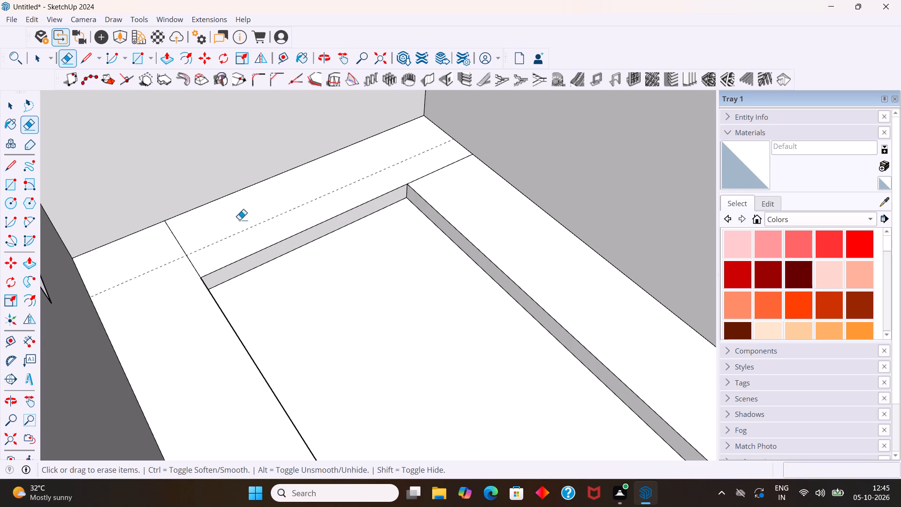
pyautogui.moveTo(153, 238); pyautogui.dragTo(200, 229)
pyautogui.moveTo(423, 164); pyautogui.dragTo(469, 188)
pyautogui.moveTo(458, 199); pyautogui.dragTo(272, 155, button='middle')
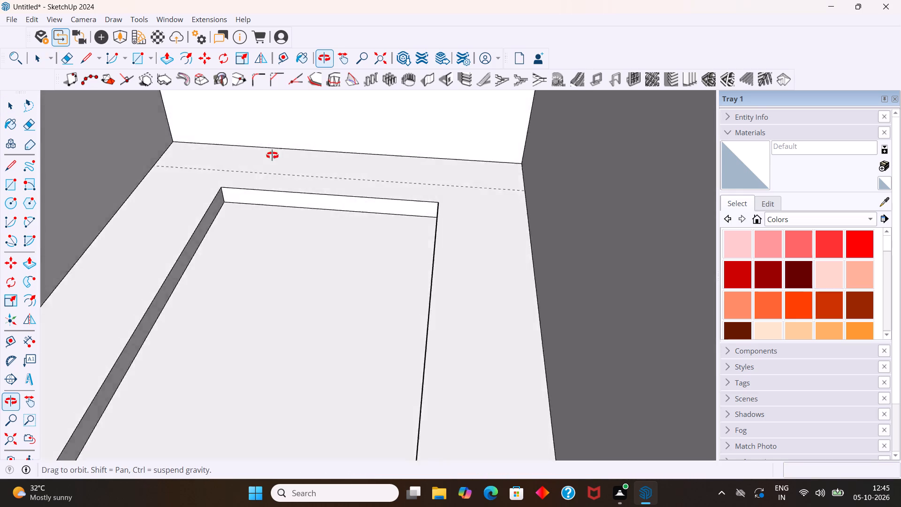
pyautogui.moveTo(272, 155); pyautogui.dragTo(337, 172, button='middle')
pyautogui.middleClick(337, 173)
pyautogui.middleClick(336, 175)
pyautogui.press('space')
# Examine the U-shaped base along the three walls, including its inner corners and open ends.
pyautogui.scroll(-6, 335, 195)
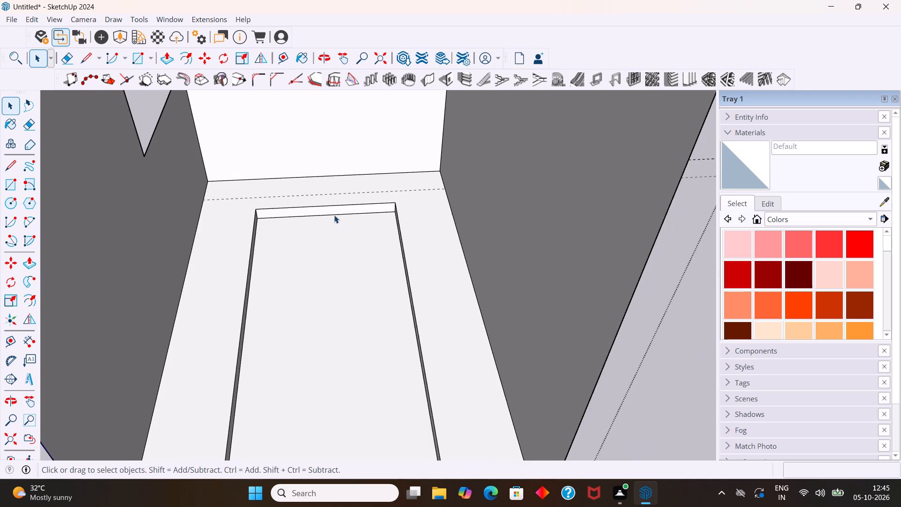
pyautogui.scroll(-3, 334, 215)
pyautogui.moveTo(338, 287); pyautogui.dragTo(324, 197, button='middle')
pyautogui.middleClick(325, 198)
pyautogui.scroll(4, 321, 290)
pyautogui.moveTo(315, 301); pyautogui.dragTo(298, 298, button='middle')
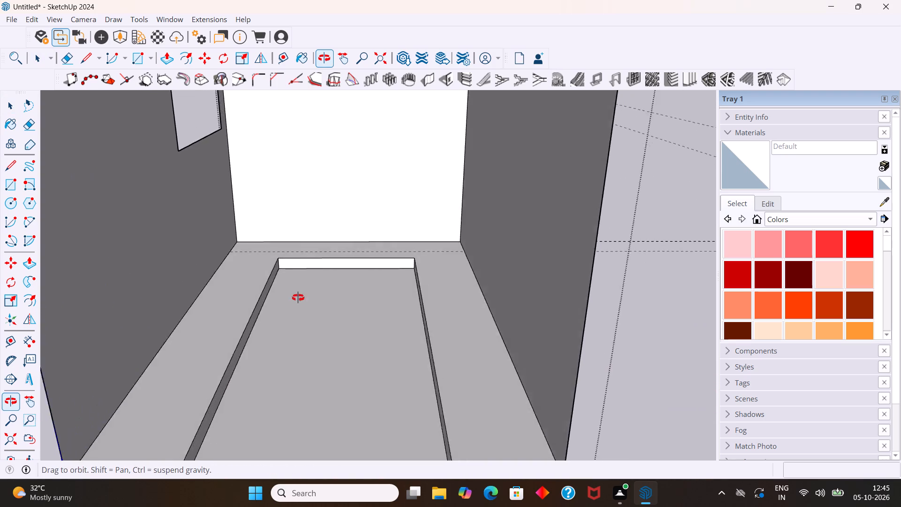
pyautogui.moveTo(298, 298); pyautogui.dragTo(263, 277, button='middle')
pyautogui.scroll(4, 266, 275)
pyautogui.moveTo(271, 272); pyautogui.dragTo(299, 269, button='middle')
pyautogui.scroll(-4, 304, 261)
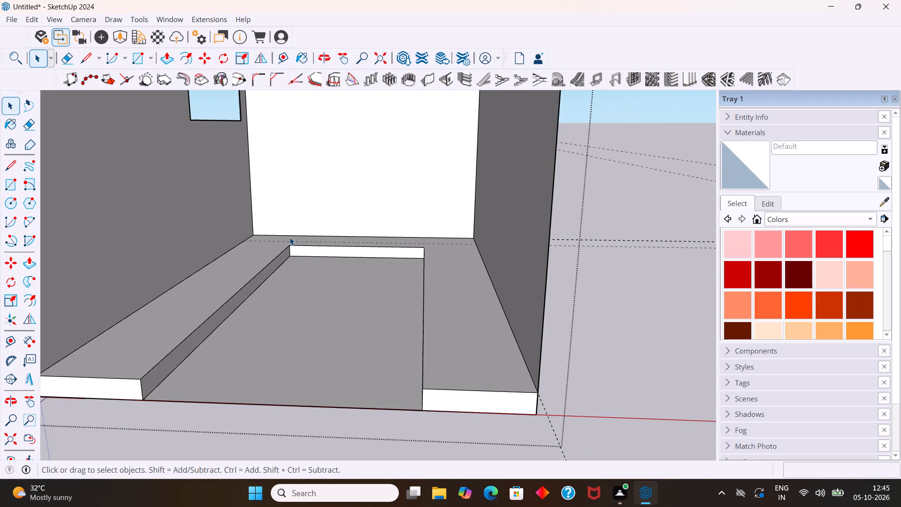
# Push/Pull the U-shaped base's top face up 0.2" as a thin separate layer above the 4" base.
pyautogui.click(252, 253)
pyautogui.scroll(-3, 252, 253)
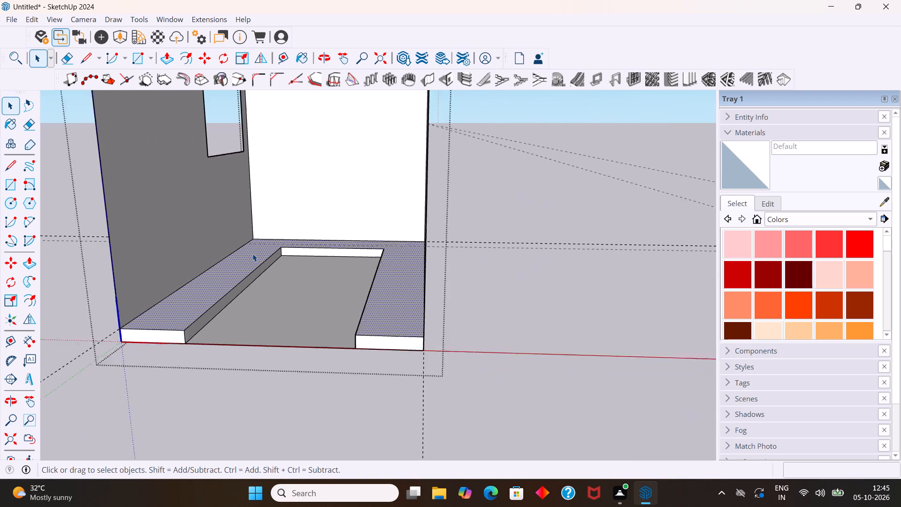
pyautogui.scroll(-1, 252, 253)
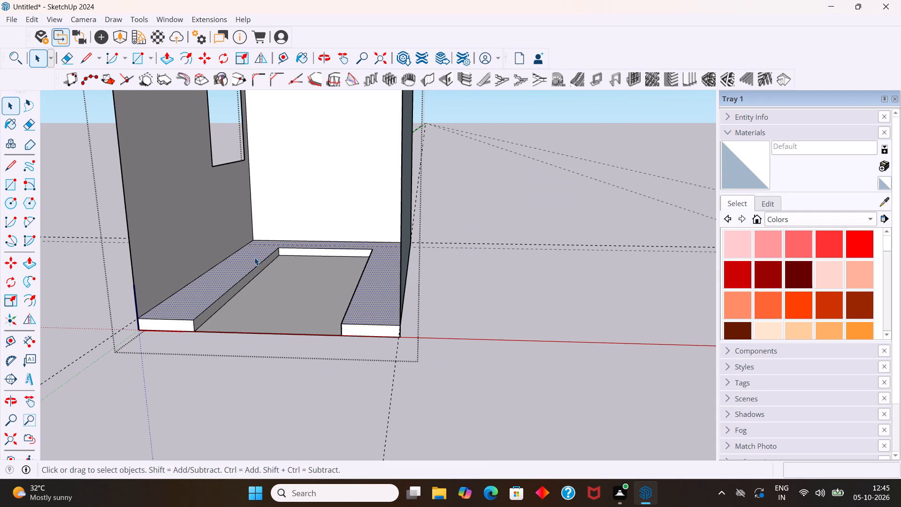
pyautogui.press('p')
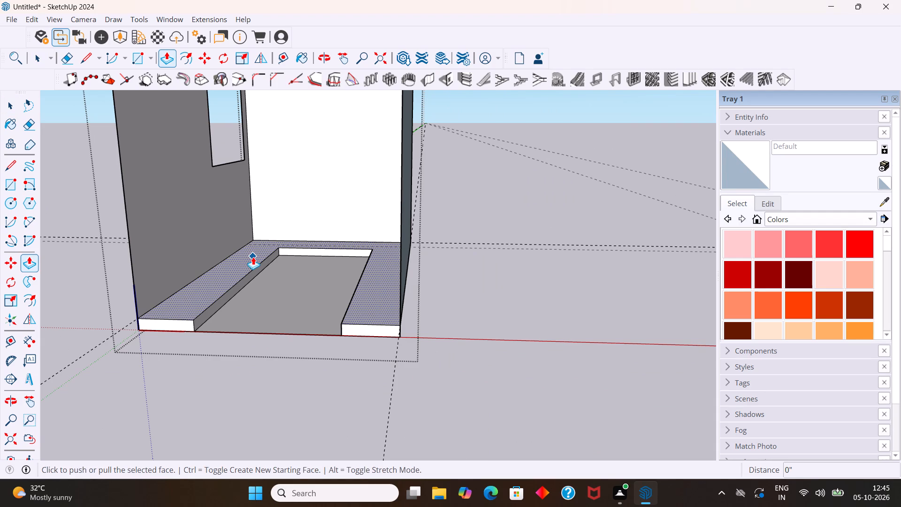
pyautogui.moveTo(249, 255); pyautogui.dragTo(249, 255)
pyautogui.moveTo(249, 255); pyautogui.dragTo(248, 260)
pyautogui.write('0.2')
pyautogui.press('Return')
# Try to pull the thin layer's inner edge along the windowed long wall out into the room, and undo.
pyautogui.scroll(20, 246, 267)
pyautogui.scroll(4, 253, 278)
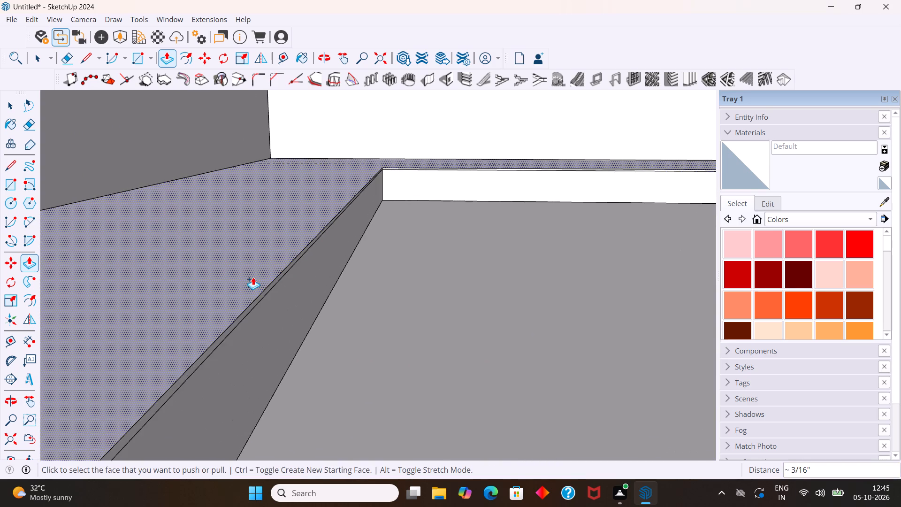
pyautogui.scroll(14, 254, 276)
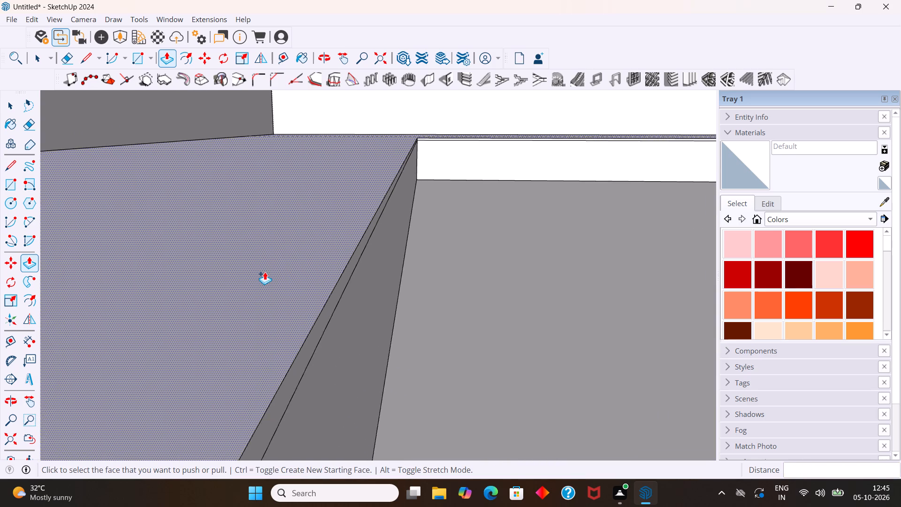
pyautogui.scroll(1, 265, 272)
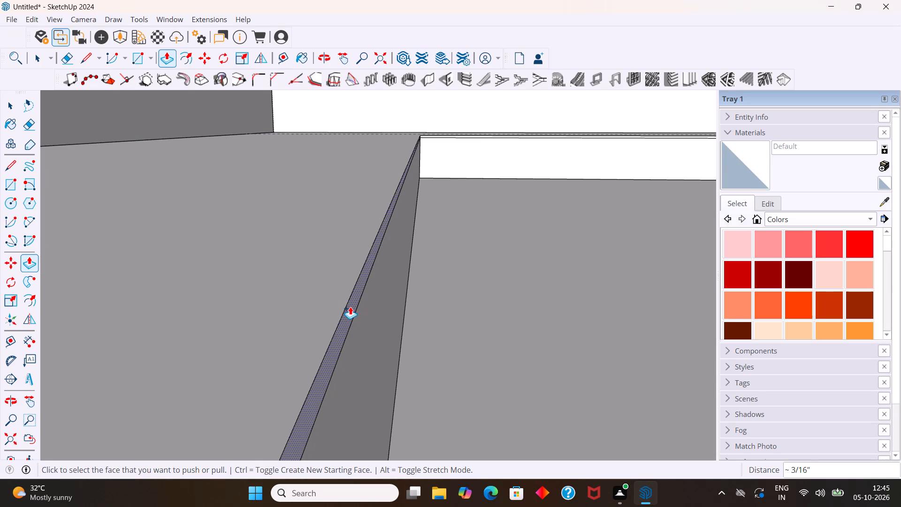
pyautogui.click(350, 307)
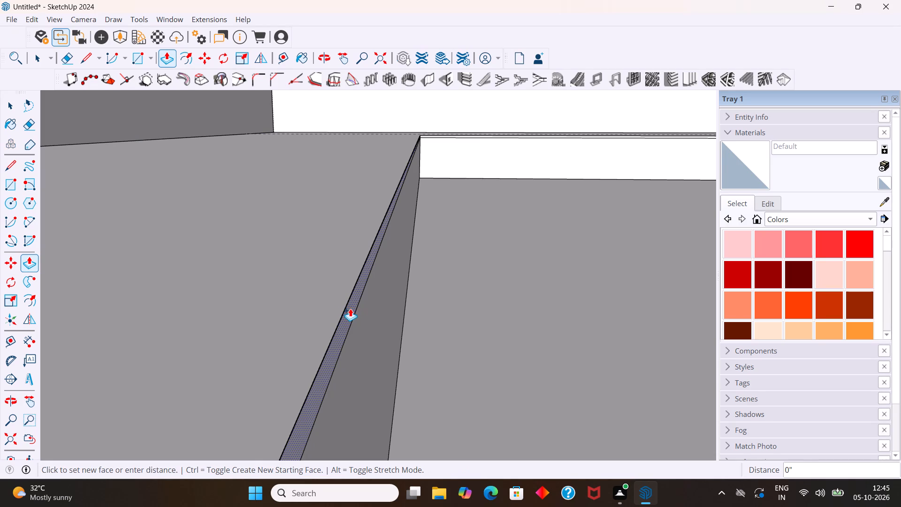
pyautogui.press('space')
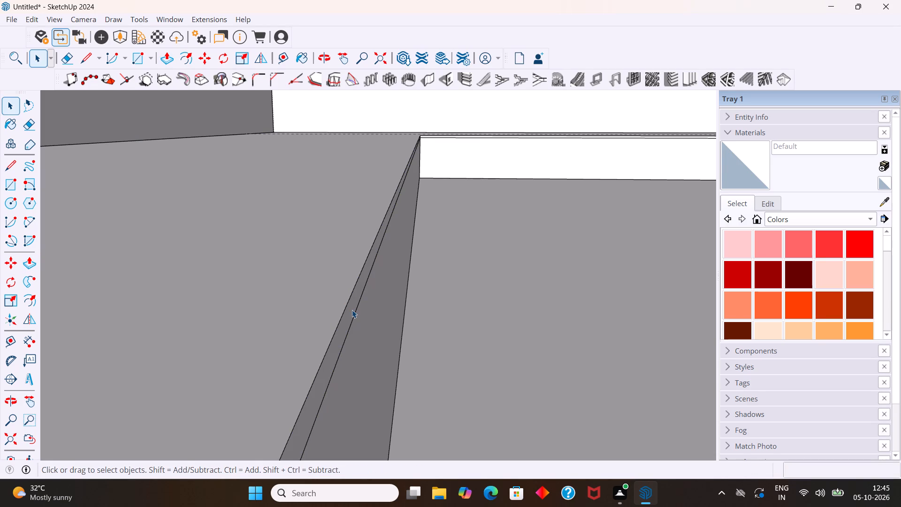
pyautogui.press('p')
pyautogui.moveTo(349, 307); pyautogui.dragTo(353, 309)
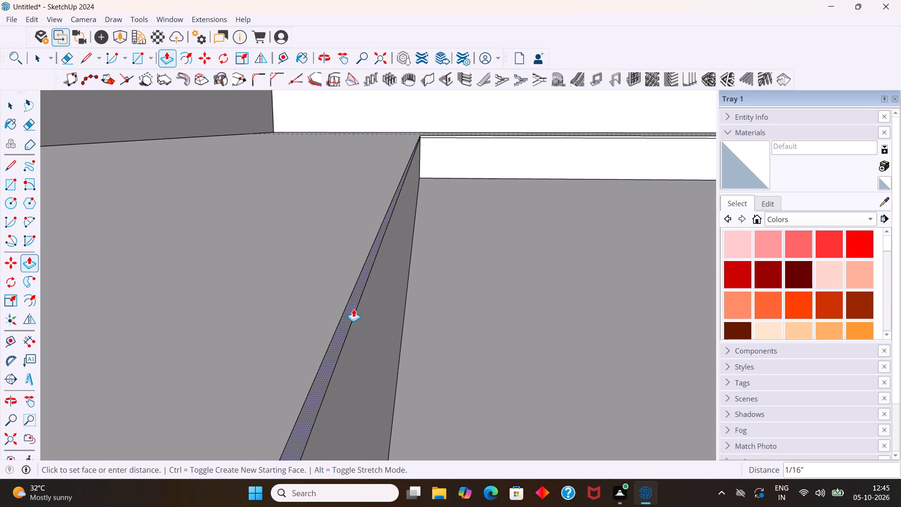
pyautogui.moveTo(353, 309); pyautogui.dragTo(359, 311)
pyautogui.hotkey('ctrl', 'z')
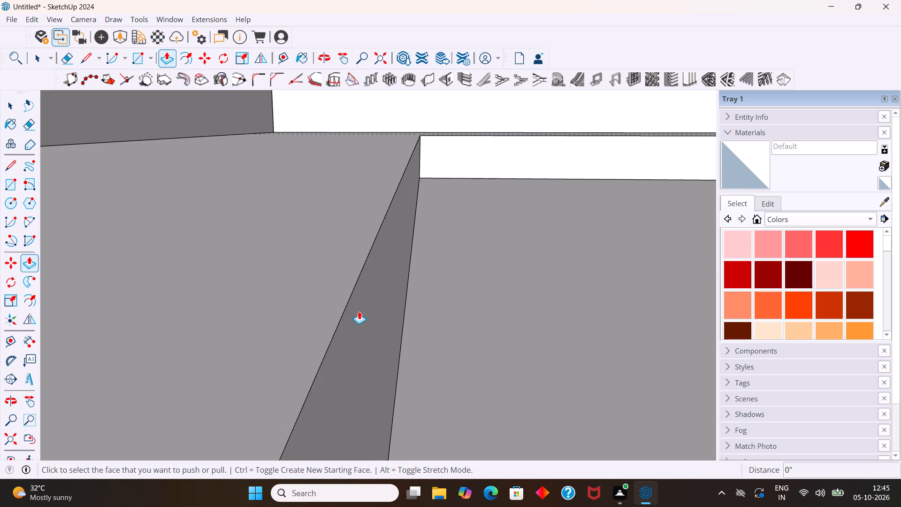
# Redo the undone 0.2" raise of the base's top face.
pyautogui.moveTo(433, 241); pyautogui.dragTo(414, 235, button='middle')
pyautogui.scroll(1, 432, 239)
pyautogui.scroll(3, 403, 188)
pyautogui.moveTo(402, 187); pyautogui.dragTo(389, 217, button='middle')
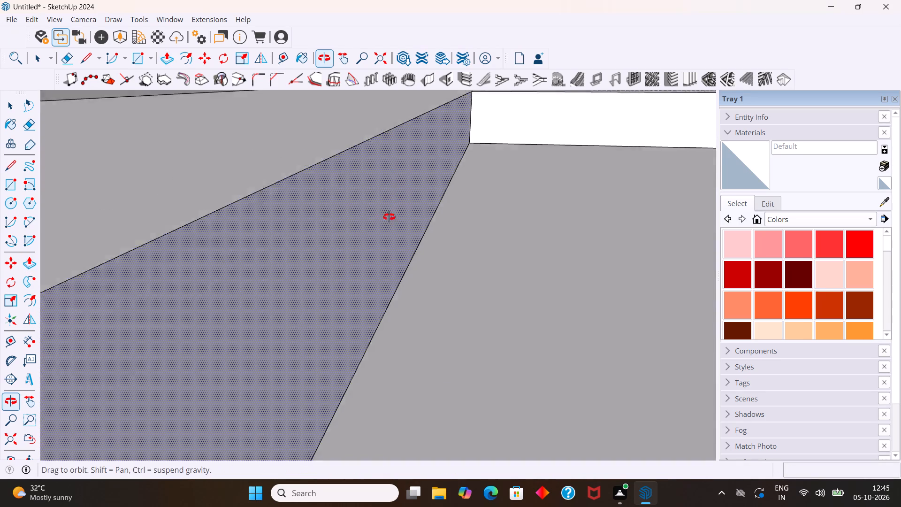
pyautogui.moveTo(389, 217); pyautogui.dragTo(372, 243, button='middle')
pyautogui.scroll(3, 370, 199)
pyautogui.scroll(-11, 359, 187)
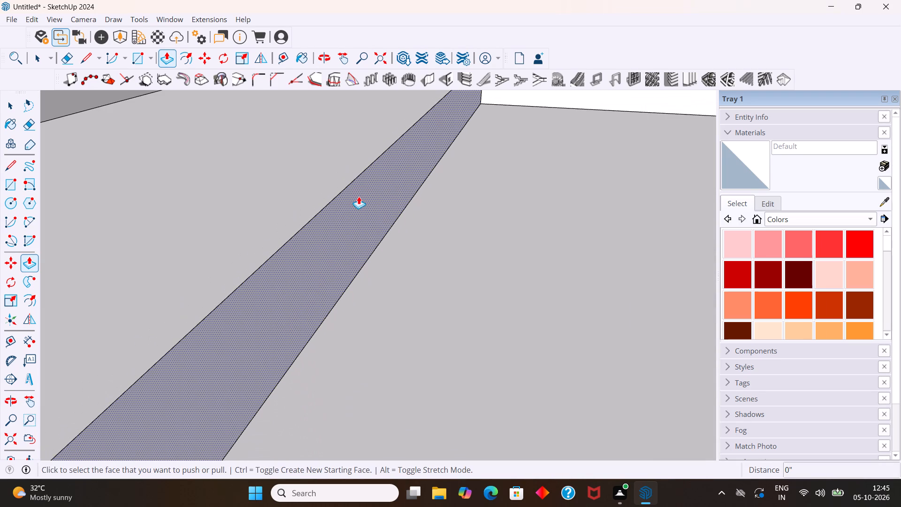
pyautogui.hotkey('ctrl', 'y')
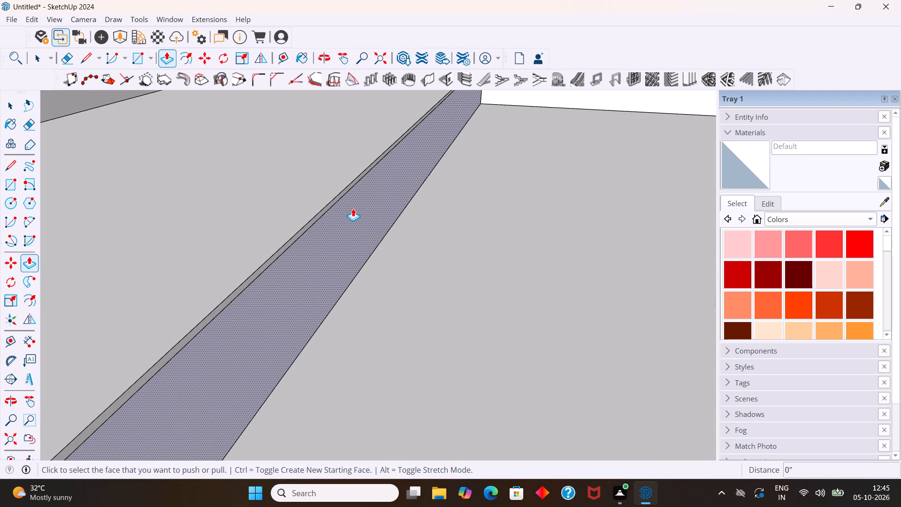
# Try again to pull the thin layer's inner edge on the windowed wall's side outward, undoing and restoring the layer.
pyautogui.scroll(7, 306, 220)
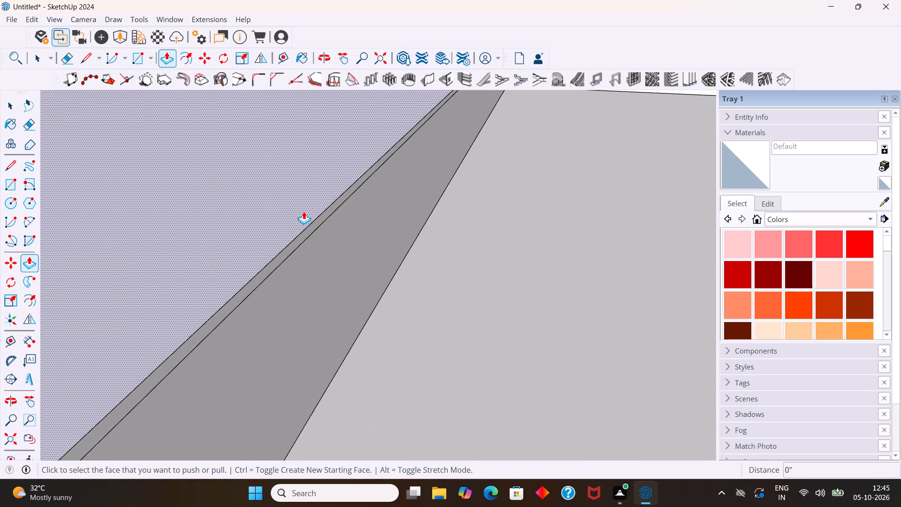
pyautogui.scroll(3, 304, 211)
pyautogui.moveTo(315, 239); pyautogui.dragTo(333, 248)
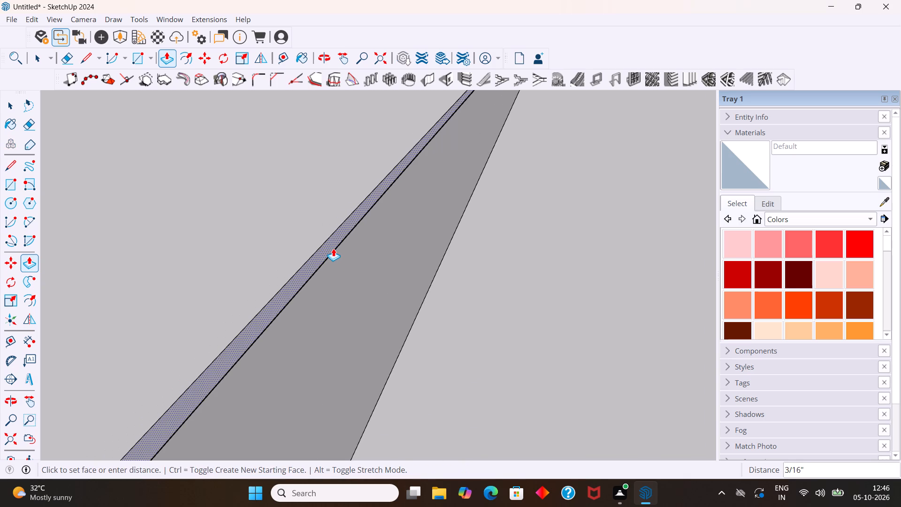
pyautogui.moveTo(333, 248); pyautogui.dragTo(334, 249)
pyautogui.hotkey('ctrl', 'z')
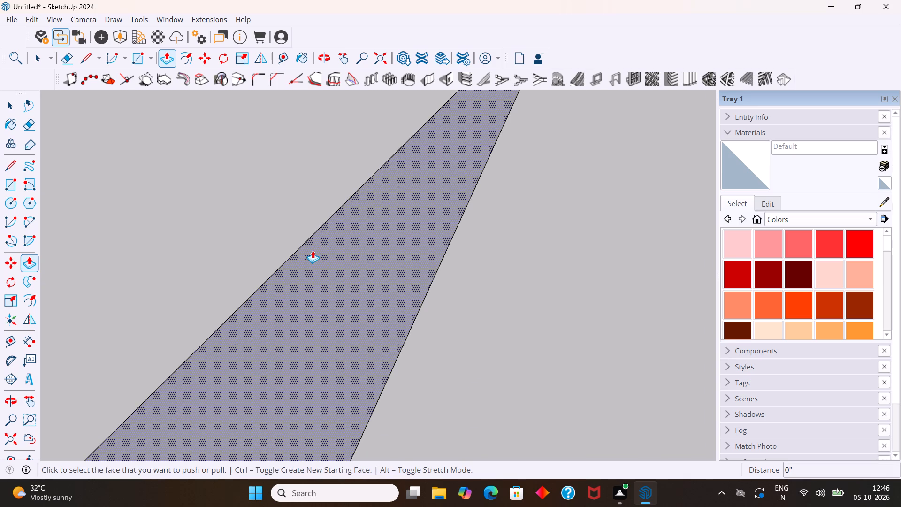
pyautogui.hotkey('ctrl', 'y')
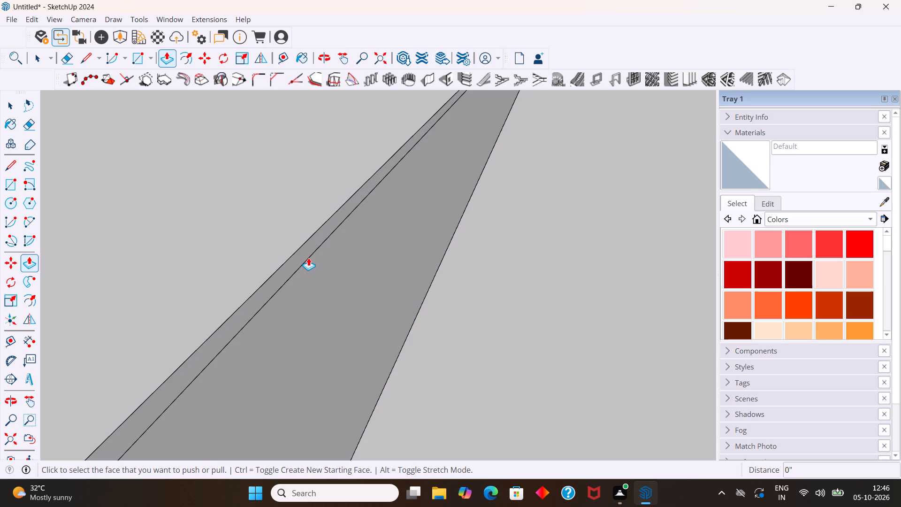
# Push/Pull the thin layer's inner edge face on the windowed long wall's side 0.2" out into the room.
pyautogui.scroll(-8, 304, 250)
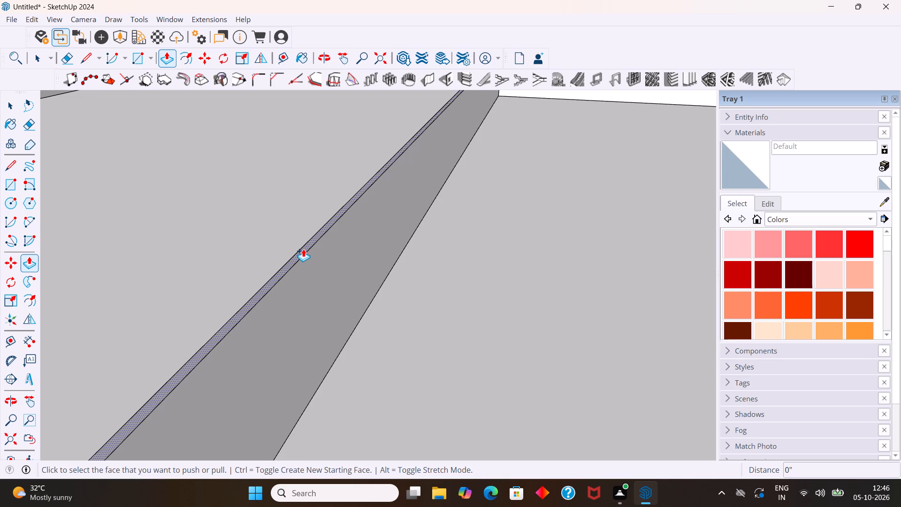
pyautogui.moveTo(303, 249); pyautogui.dragTo(308, 254)
pyautogui.write('0.2')
pyautogui.press('Return')
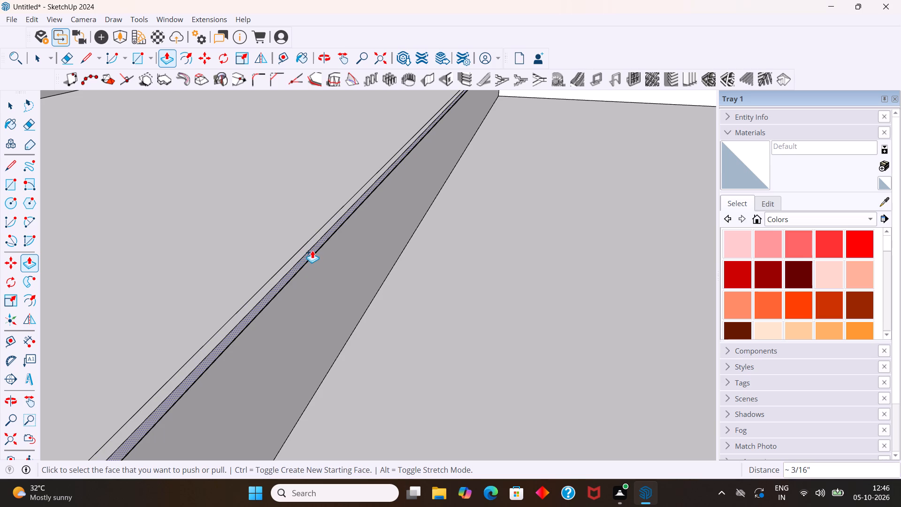
# Push/Pull the thin layer's inner edge face on the end wall's side 0.2" out into the room.
pyautogui.scroll(-4, 308, 259)
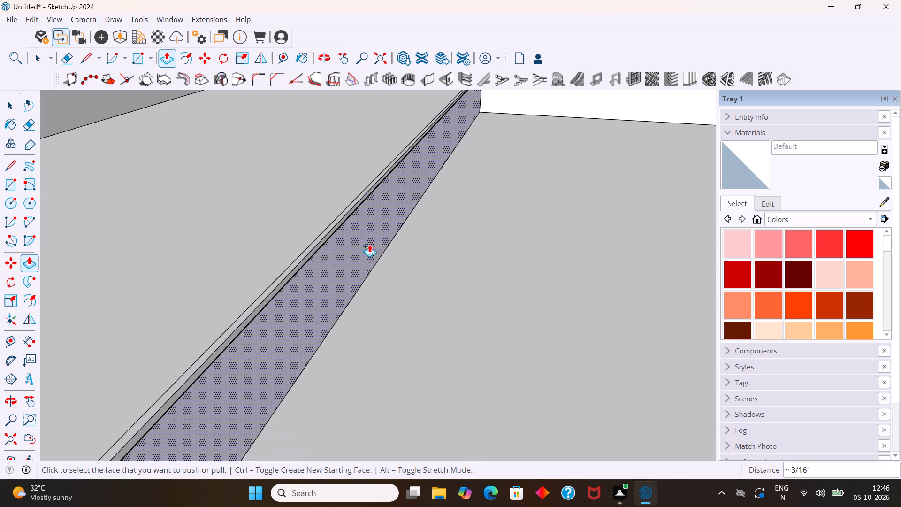
pyautogui.scroll(-8, 421, 205)
pyautogui.scroll(7, 525, 128)
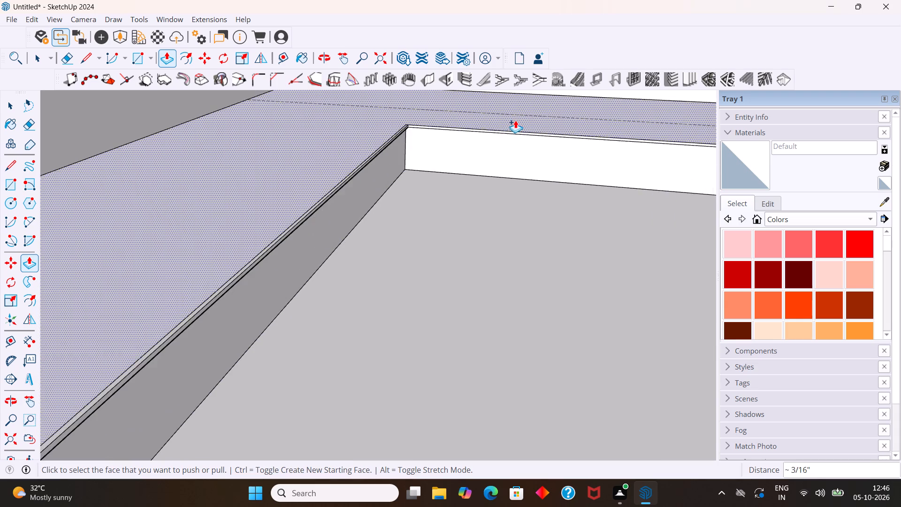
pyautogui.scroll(10, 515, 120)
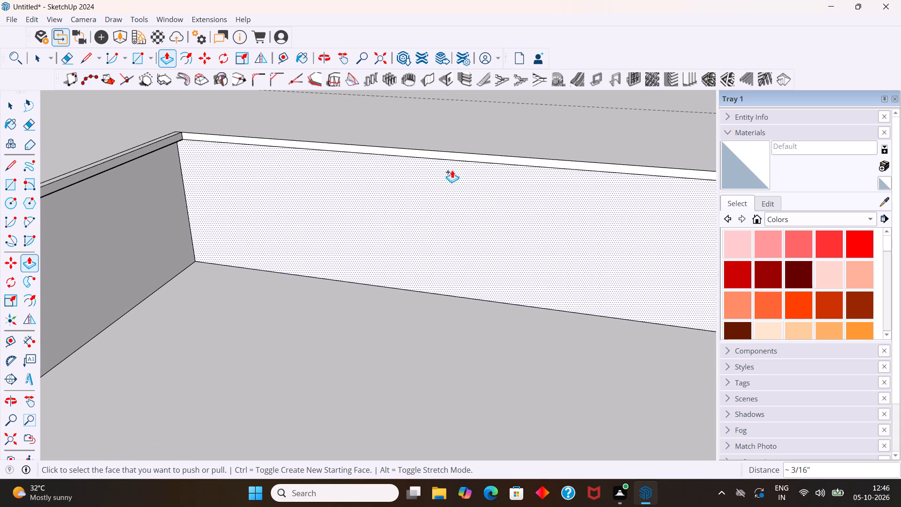
pyautogui.moveTo(452, 158); pyautogui.dragTo(452, 159)
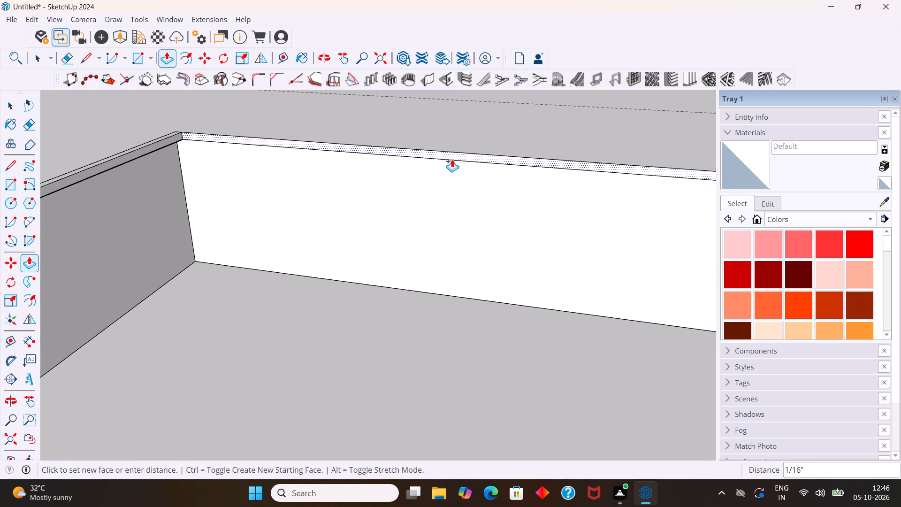
pyautogui.moveTo(452, 159); pyautogui.dragTo(451, 162)
pyautogui.write('0.2')
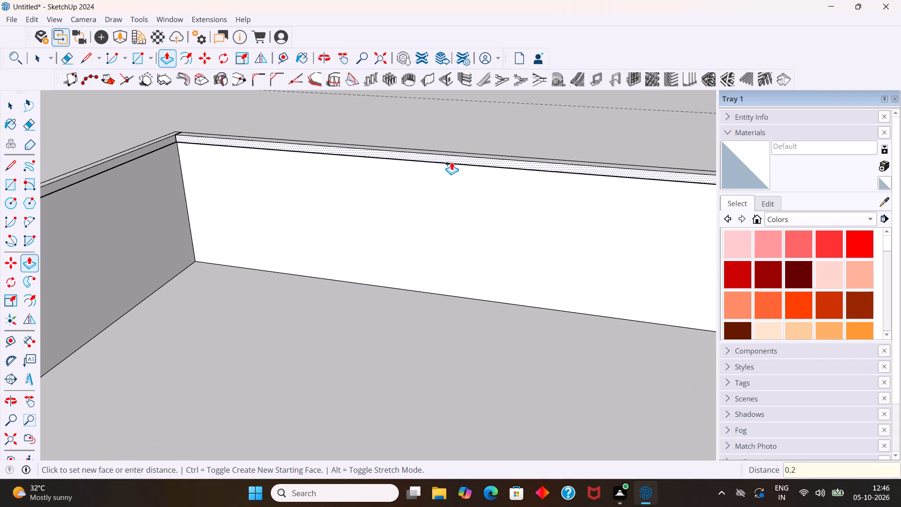
pyautogui.press('Return')
pyautogui.moveTo(451, 162); pyautogui.dragTo(452, 162)
# Push/Pull the thin layer's inner edge face on the windowless long wall's side 0.2" out into the room.
pyautogui.scroll(-5, 433, 181)
pyautogui.scroll(-13, 405, 212)
pyautogui.scroll(1, 397, 227)
pyautogui.scroll(-2, 397, 227)
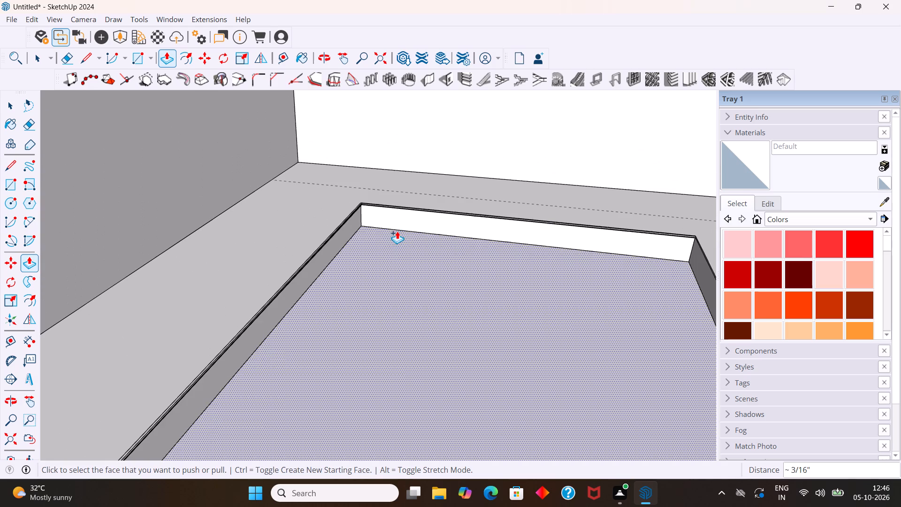
pyautogui.scroll(-5, 455, 246)
pyautogui.moveTo(556, 324); pyautogui.dragTo(630, 315, button='middle')
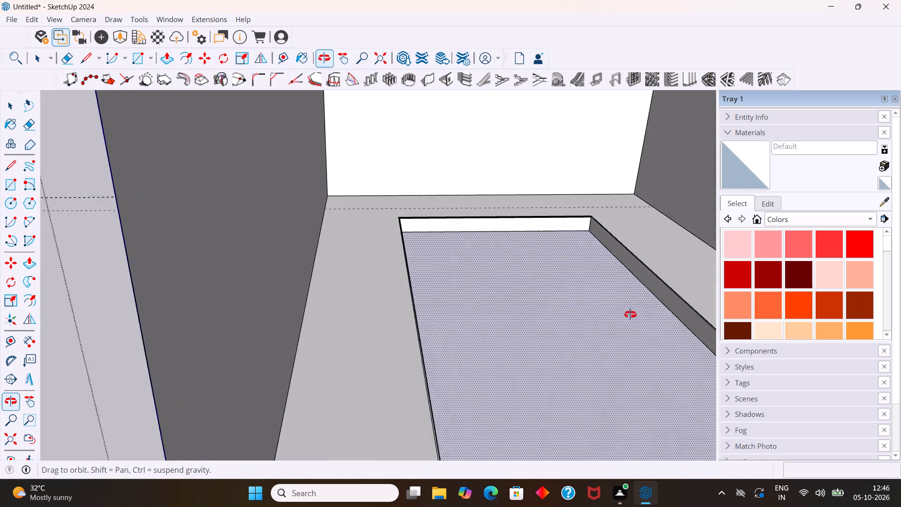
pyautogui.moveTo(630, 315); pyautogui.dragTo(634, 312, button='middle')
pyautogui.scroll(18, 636, 261)
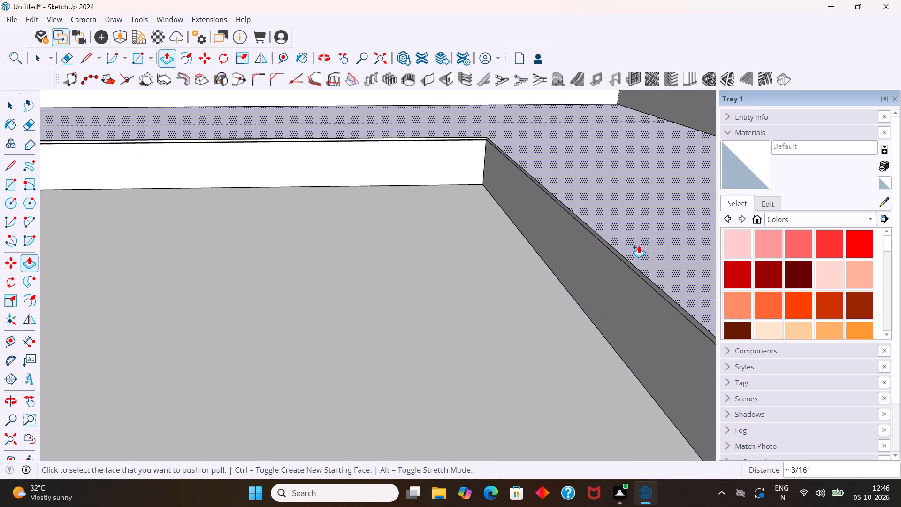
pyautogui.scroll(5, 639, 245)
pyautogui.moveTo(618, 247); pyautogui.dragTo(624, 250, button='middle')
pyautogui.scroll(12, 604, 254)
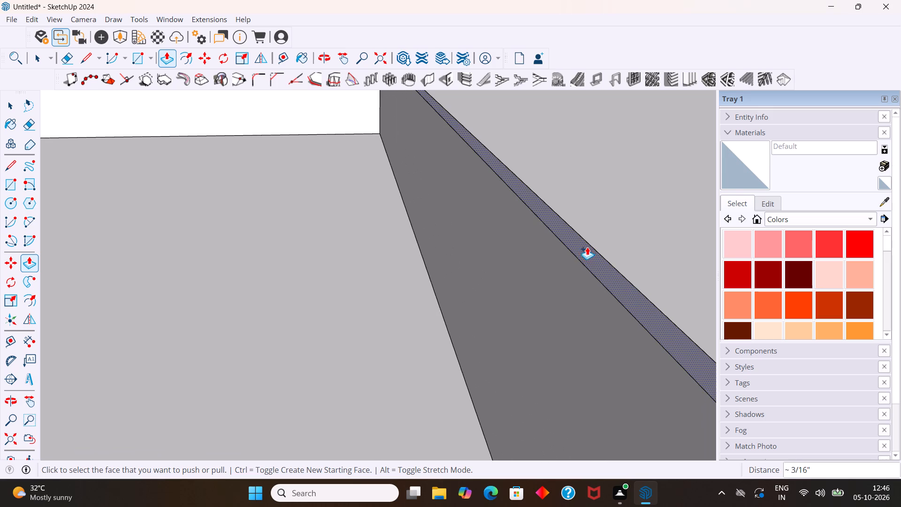
pyautogui.moveTo(570, 261); pyautogui.dragTo(597, 141, button='middle')
pyautogui.scroll(1, 613, 132)
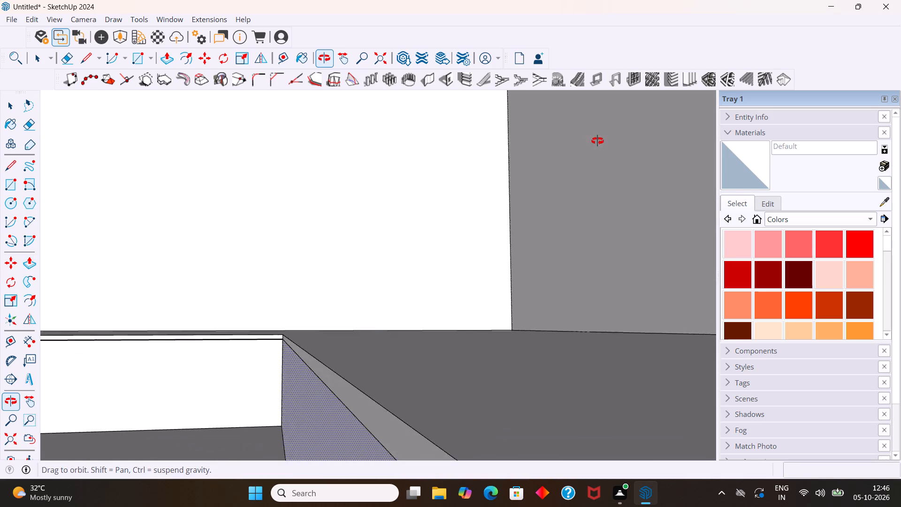
pyautogui.moveTo(597, 141); pyautogui.dragTo(582, 154, button='middle')
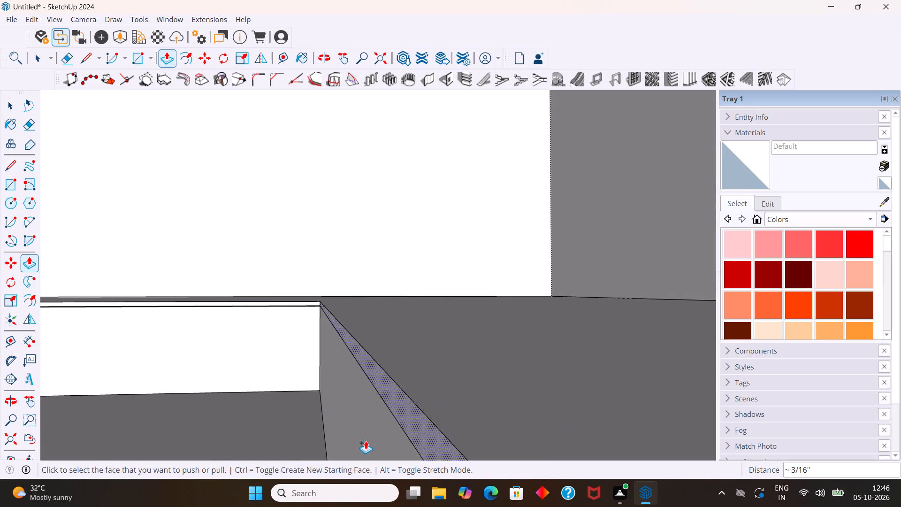
pyautogui.moveTo(393, 396); pyautogui.dragTo(390, 396)
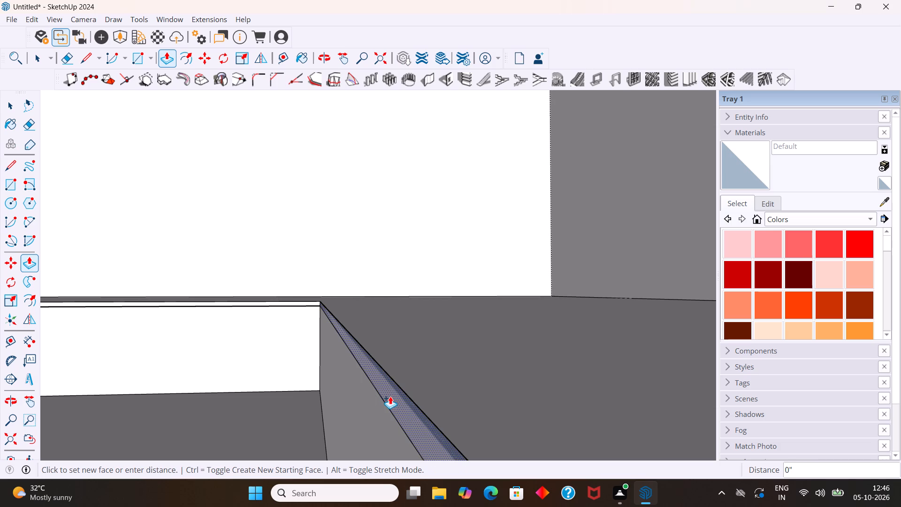
pyautogui.moveTo(390, 396); pyautogui.dragTo(387, 397)
pyautogui.write('0.2')
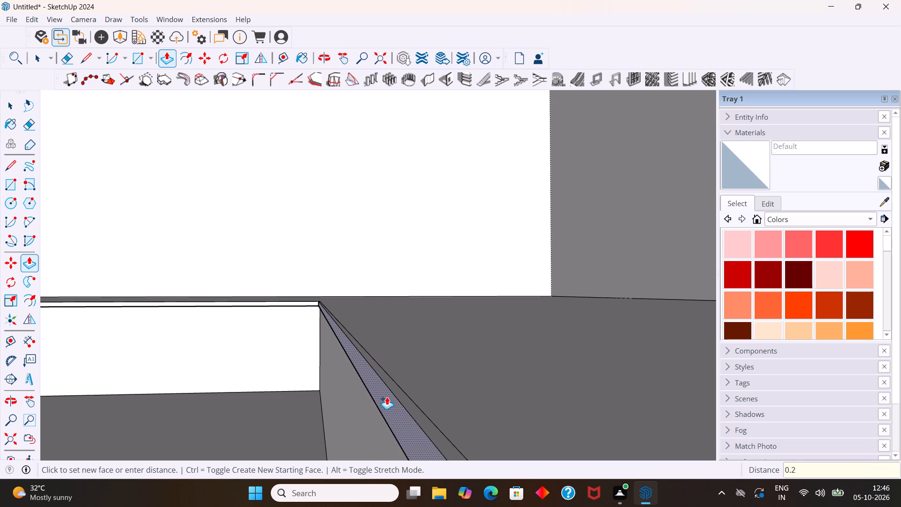
pyautogui.moveTo(387, 397); pyautogui.dragTo(385, 399)
pyautogui.press('Return')
pyautogui.press('space')
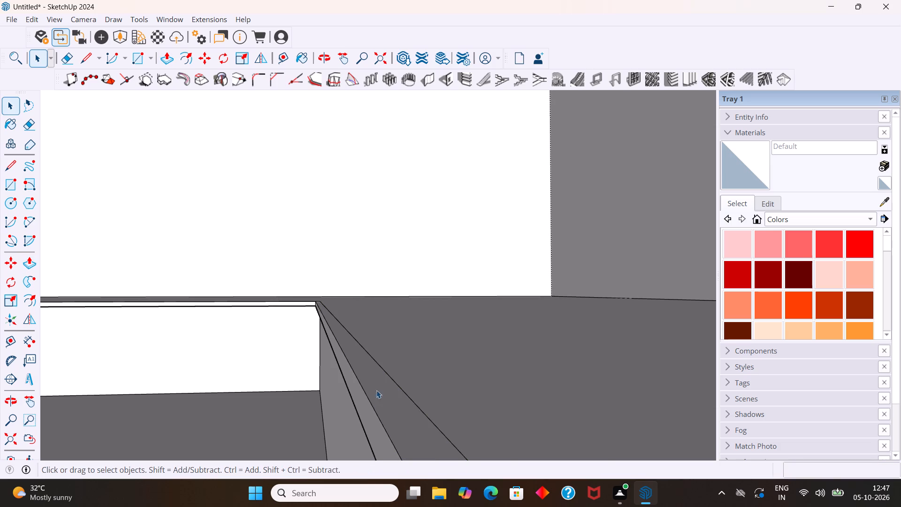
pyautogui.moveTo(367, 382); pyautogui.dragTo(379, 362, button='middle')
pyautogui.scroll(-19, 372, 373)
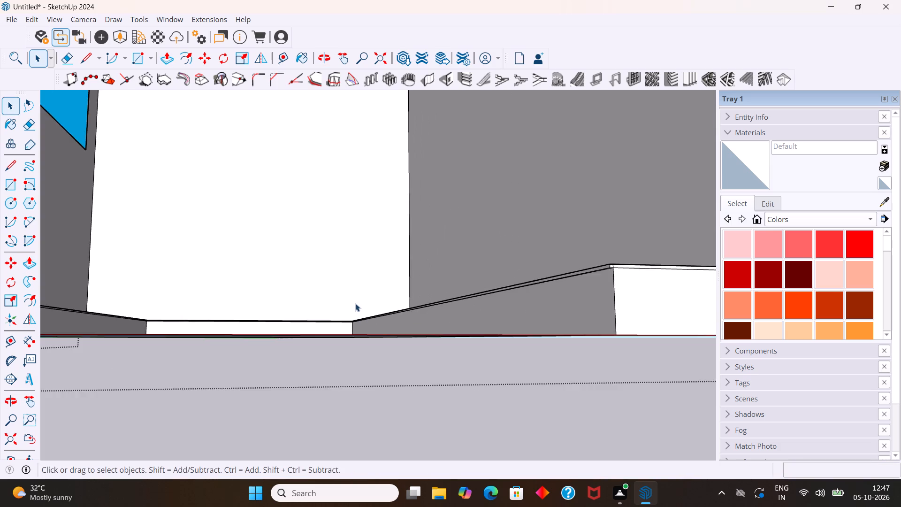
# Examine the thin layer's overhang along the base's inner edges and at its corner and open end.
pyautogui.scroll(-2, 356, 300)
pyautogui.moveTo(353, 312); pyautogui.dragTo(283, 352, button='middle')
pyautogui.scroll(4, 442, 238)
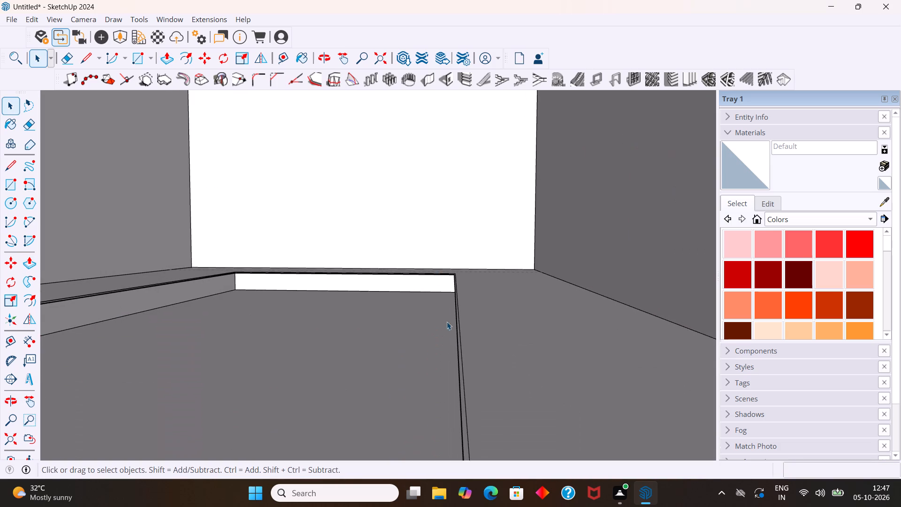
pyautogui.scroll(-9, 456, 326)
pyautogui.scroll(8, 472, 399)
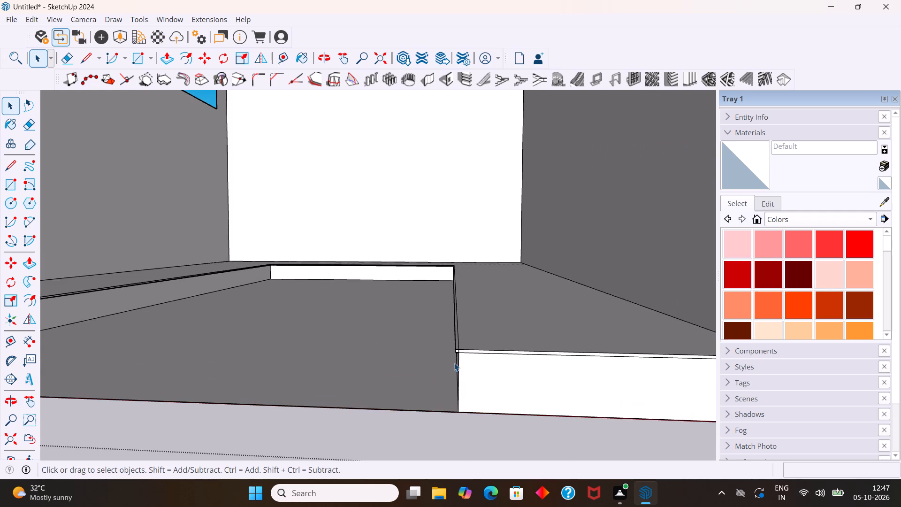
pyautogui.scroll(10, 453, 355)
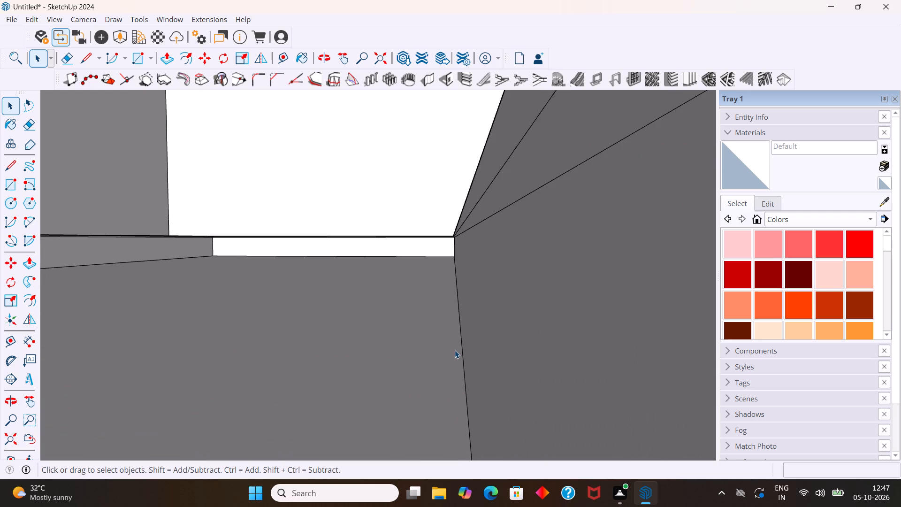
pyautogui.scroll(-3, 455, 350)
pyautogui.moveTo(451, 349); pyautogui.dragTo(451, 302, button='middle')
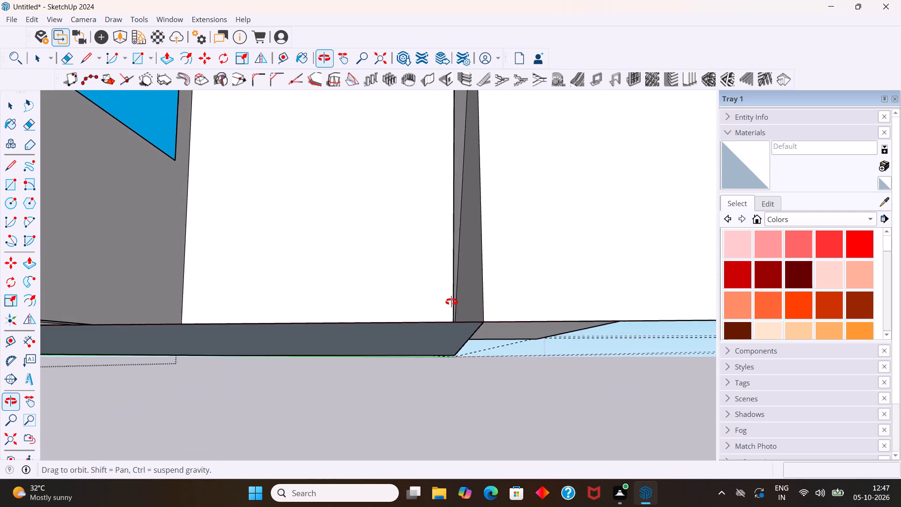
pyautogui.moveTo(451, 302); pyautogui.dragTo(453, 345, button='middle')
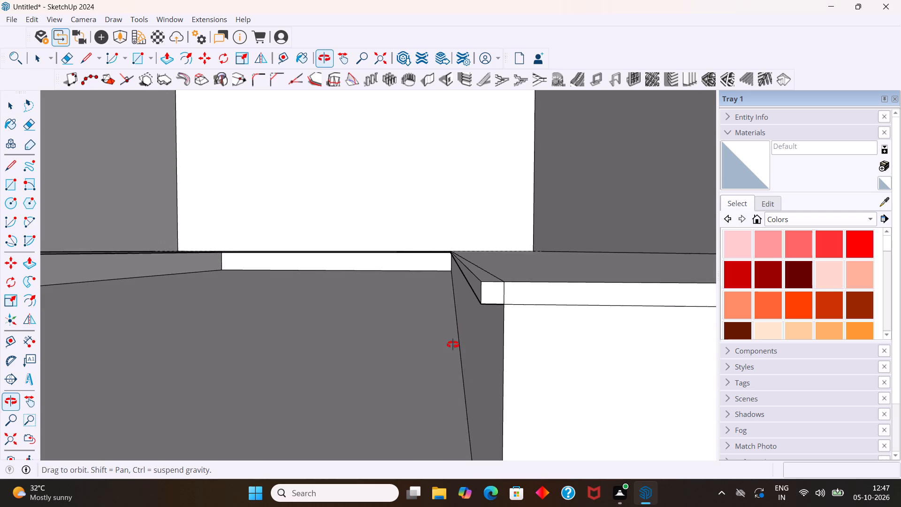
pyautogui.moveTo(453, 345); pyautogui.dragTo(453, 343, button='middle')
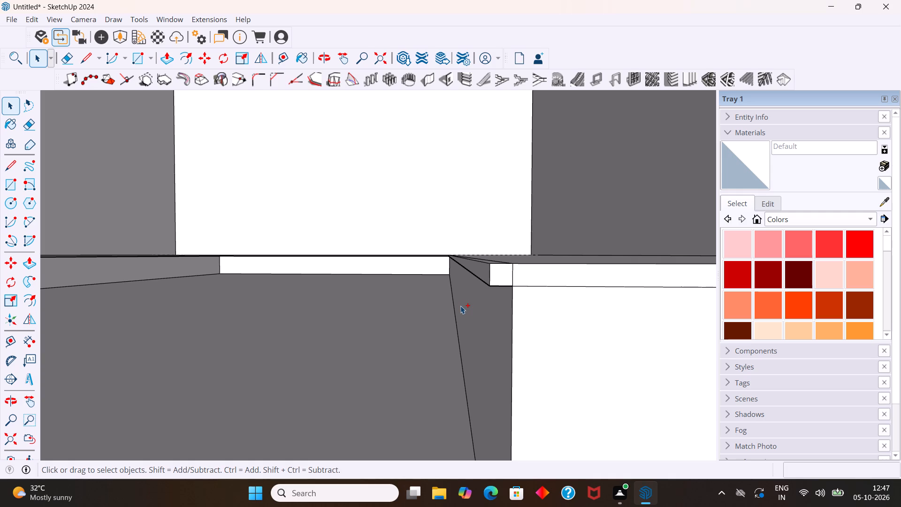
# Undo the thin top layer and its overhang pulls, back to the plain U-shaped base.
pyautogui.hotkey('ctrl', 'z')
pyautogui.hotkey('ctrl', 'z')
pyautogui.hotkey('ctrl', 'z')
pyautogui.hotkey('ctrl', 'z')
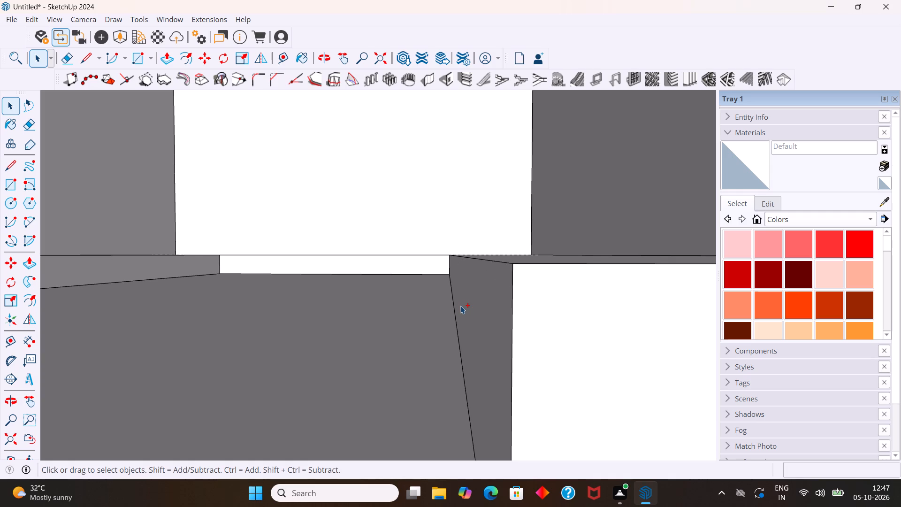
pyautogui.press('space')
# Examine the bare U-shaped base inside the room from several angles at the open end.
pyautogui.moveTo(382, 295); pyautogui.dragTo(401, 360, button='middle')
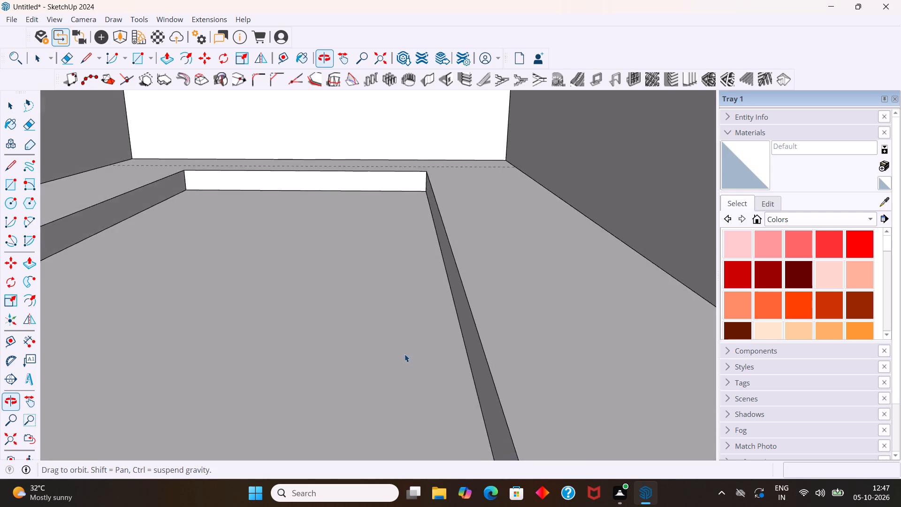
pyautogui.scroll(-9, 405, 348)
pyautogui.scroll(-5, 368, 330)
pyautogui.moveTo(337, 314); pyautogui.dragTo(333, 327, button='middle')
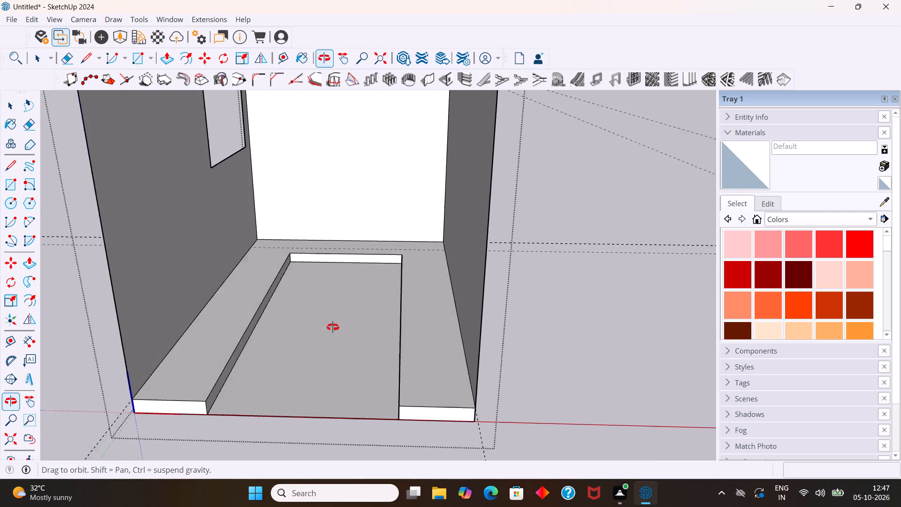
pyautogui.moveTo(333, 327); pyautogui.dragTo(276, 327, button='middle')
pyautogui.scroll(-5, 274, 316)
pyautogui.middleClick(274, 316)
pyautogui.moveTo(274, 316); pyautogui.dragTo(509, 263, button='middle')
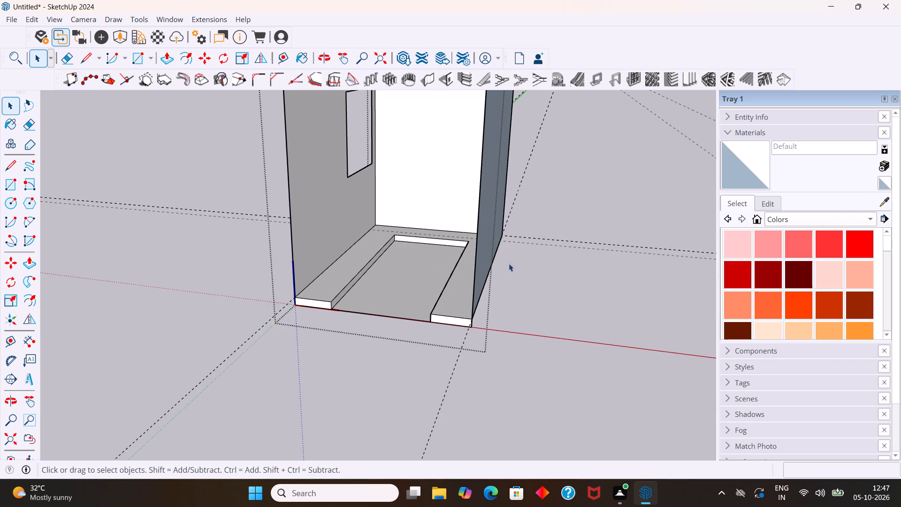
pyautogui.moveTo(509, 263); pyautogui.dragTo(502, 271, button='middle')
pyautogui.moveTo(497, 275); pyautogui.dragTo(489, 280, button='middle')
pyautogui.moveTo(323, 291); pyautogui.dragTo(365, 279, button='middle')
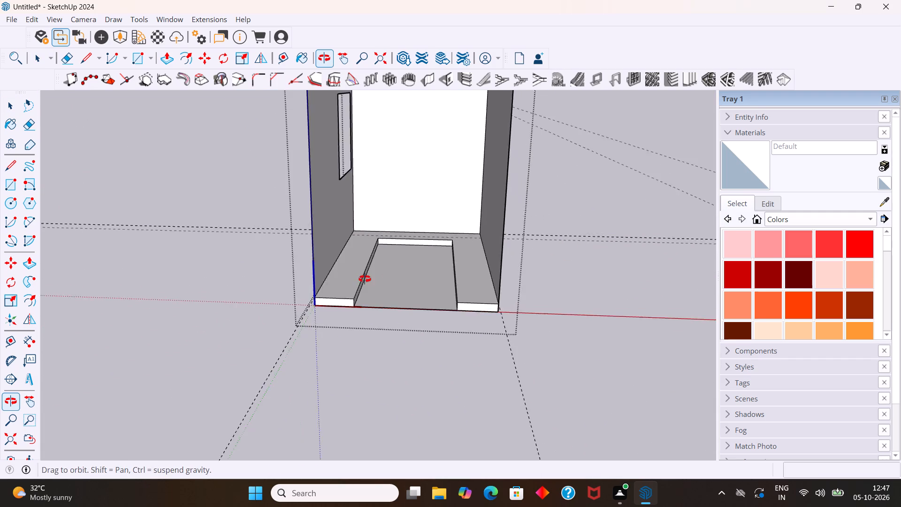
pyautogui.moveTo(365, 279); pyautogui.dragTo(363, 268, button='middle')
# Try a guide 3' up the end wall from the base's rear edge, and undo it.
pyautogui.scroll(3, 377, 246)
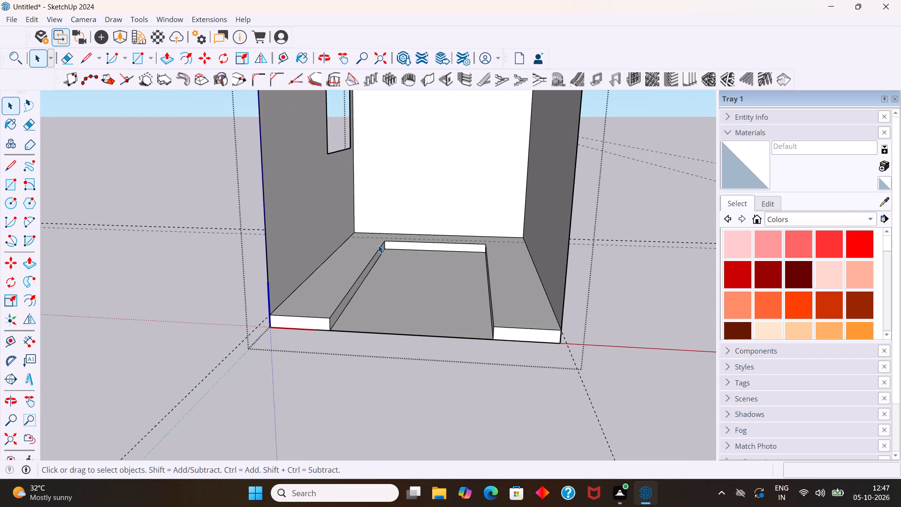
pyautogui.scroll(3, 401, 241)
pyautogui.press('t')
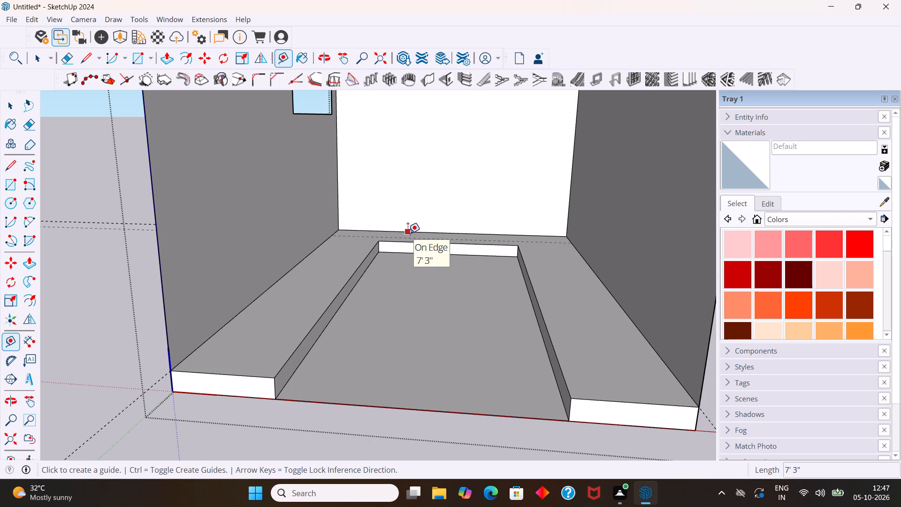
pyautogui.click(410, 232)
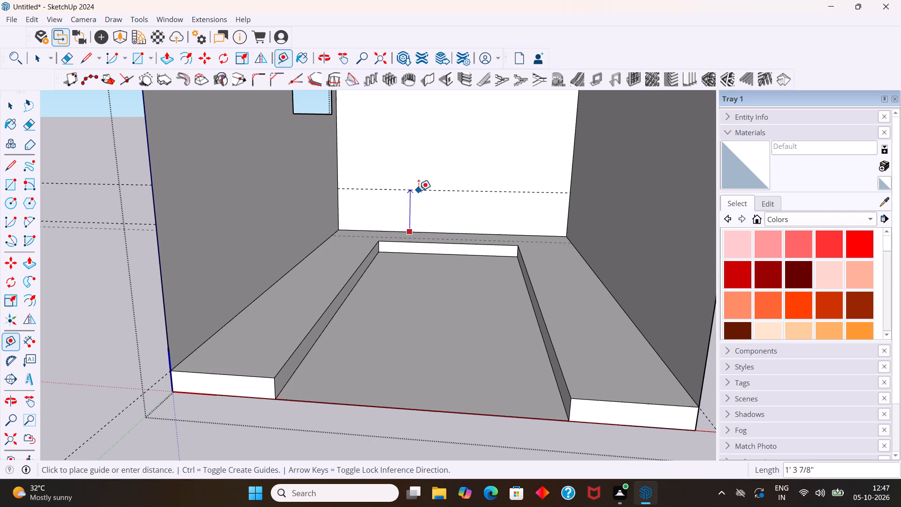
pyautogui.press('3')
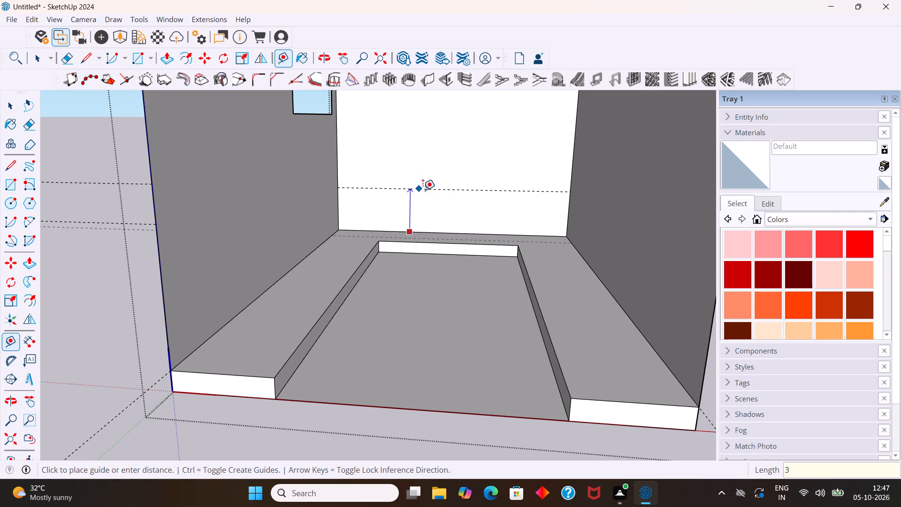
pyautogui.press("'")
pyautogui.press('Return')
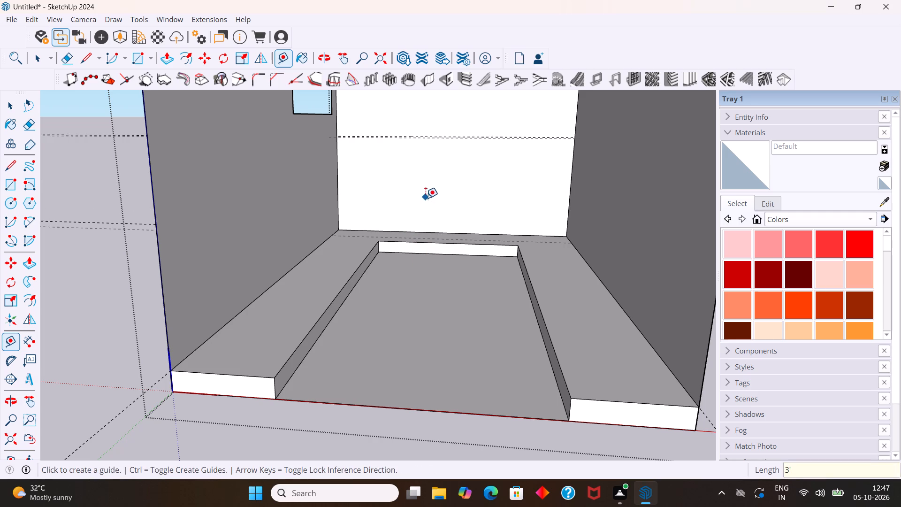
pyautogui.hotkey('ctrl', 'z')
# Delete all the dashed guide lines in the model.
pyautogui.moveTo(424, 200); pyautogui.dragTo(389, 278, button='middle')
pyautogui.scroll(-4, 397, 267)
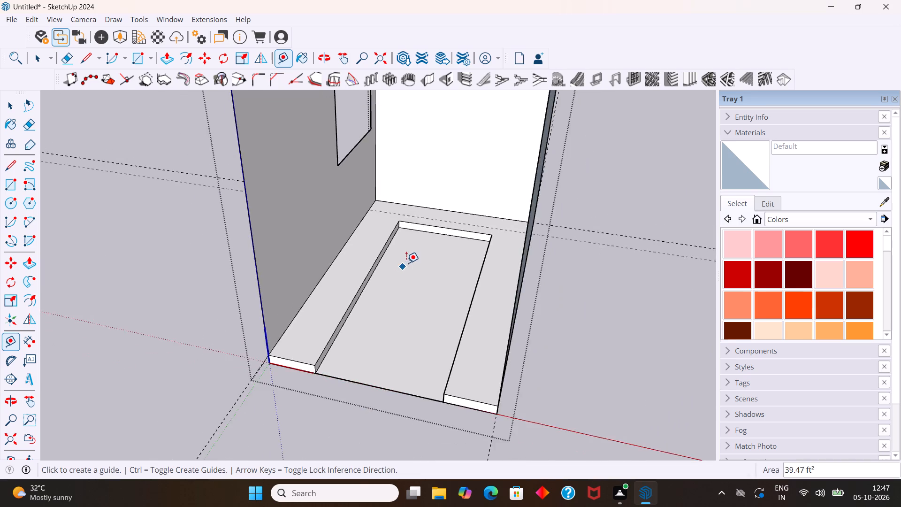
pyautogui.scroll(-5, 406, 263)
pyautogui.middleClick(414, 265)
pyautogui.moveTo(414, 265); pyautogui.dragTo(554, 259, button='middle')
pyautogui.middleClick(553, 260)
pyautogui.moveTo(385, 313); pyautogui.dragTo(553, 289, button='middle')
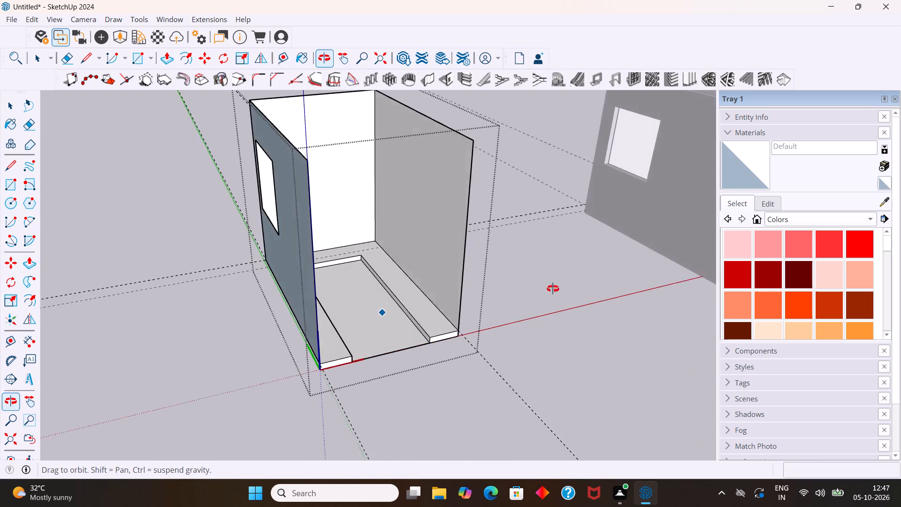
pyautogui.moveTo(553, 289); pyautogui.dragTo(559, 285, button='middle')
pyautogui.scroll(3, 365, 275)
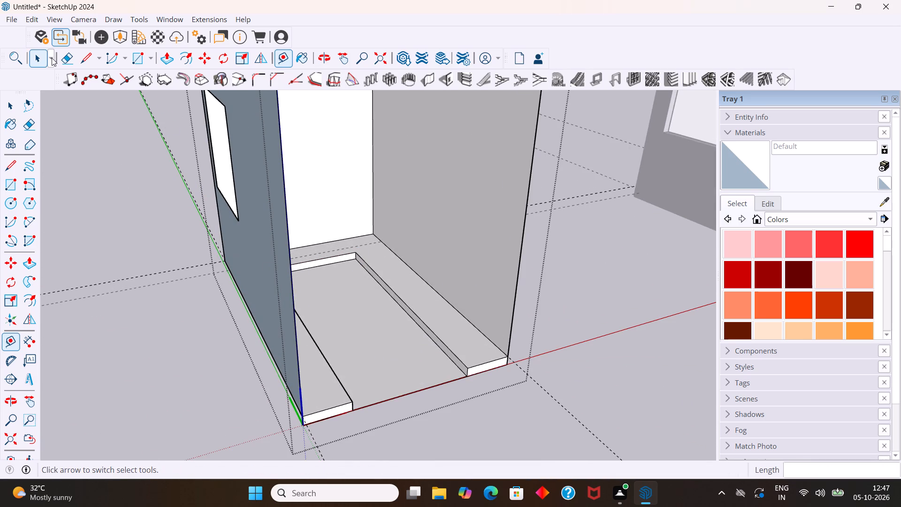
pyautogui.click(32, 18)
pyautogui.click(84, 138)
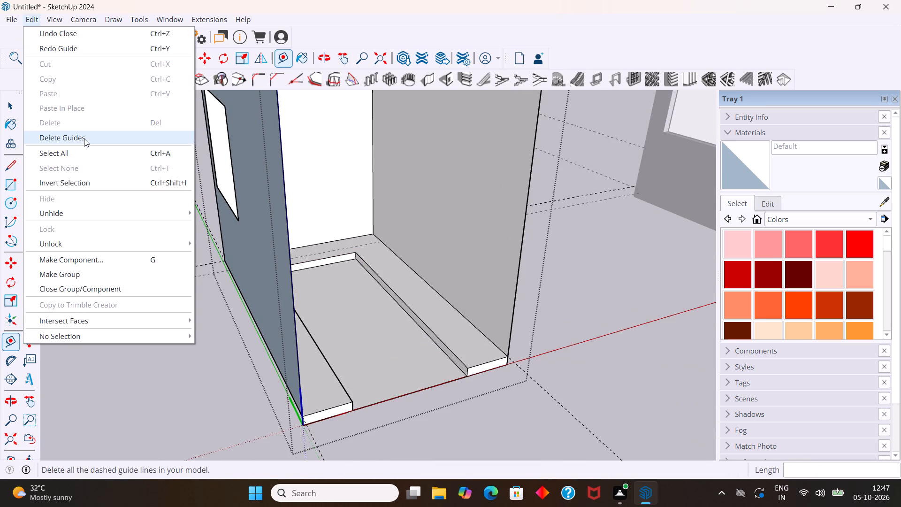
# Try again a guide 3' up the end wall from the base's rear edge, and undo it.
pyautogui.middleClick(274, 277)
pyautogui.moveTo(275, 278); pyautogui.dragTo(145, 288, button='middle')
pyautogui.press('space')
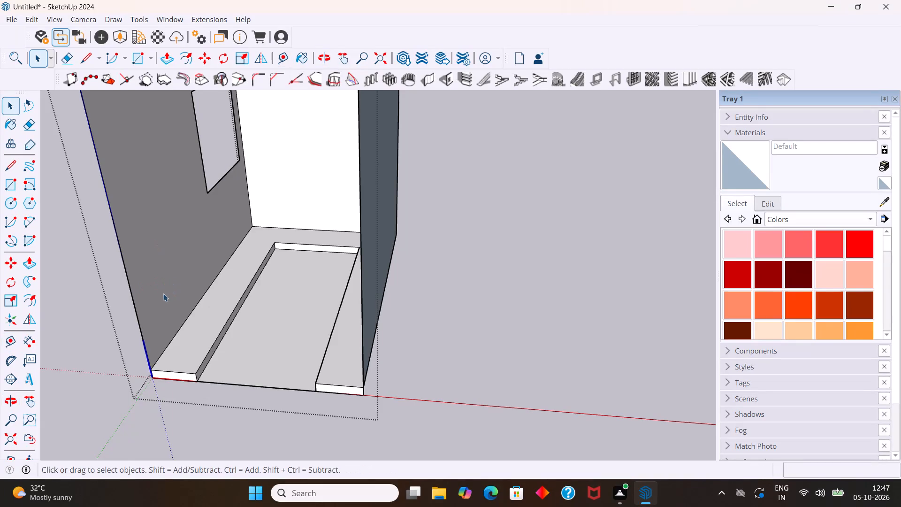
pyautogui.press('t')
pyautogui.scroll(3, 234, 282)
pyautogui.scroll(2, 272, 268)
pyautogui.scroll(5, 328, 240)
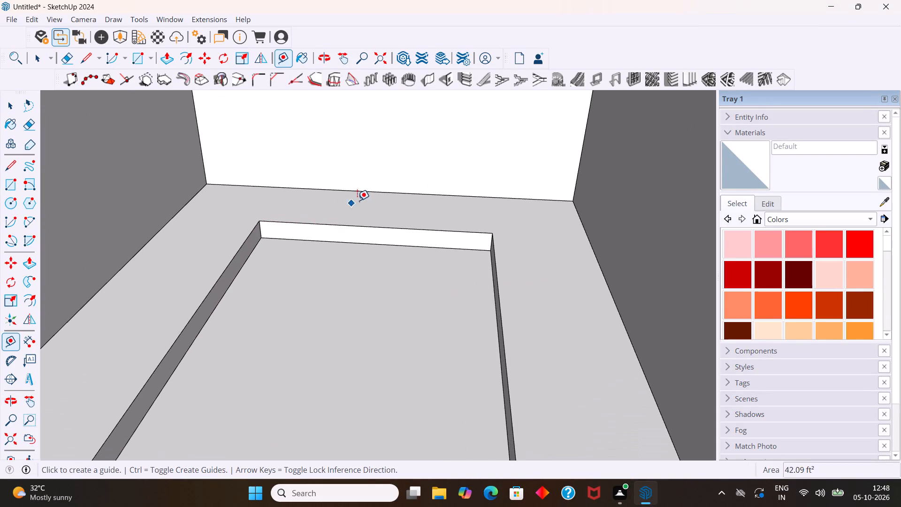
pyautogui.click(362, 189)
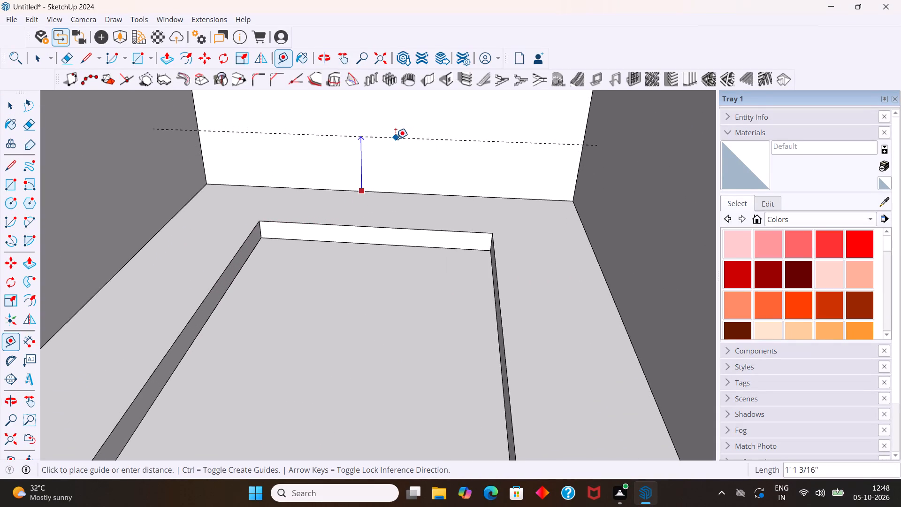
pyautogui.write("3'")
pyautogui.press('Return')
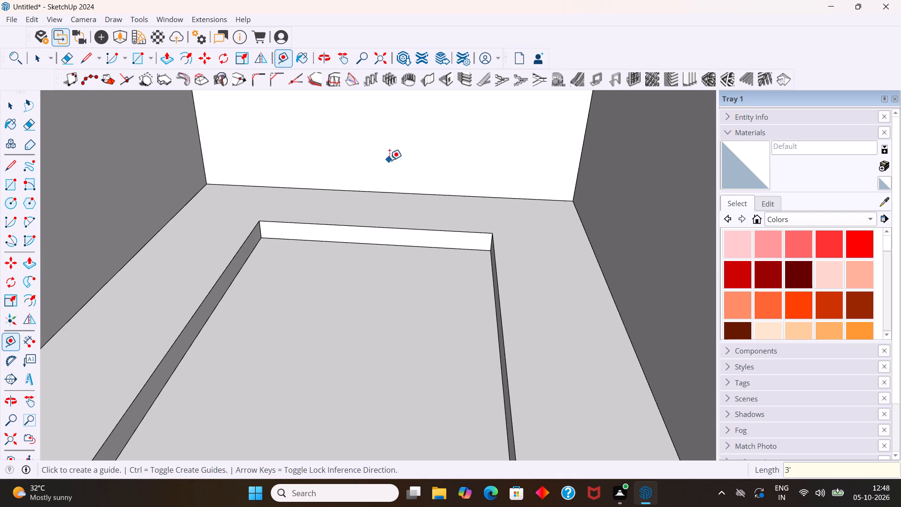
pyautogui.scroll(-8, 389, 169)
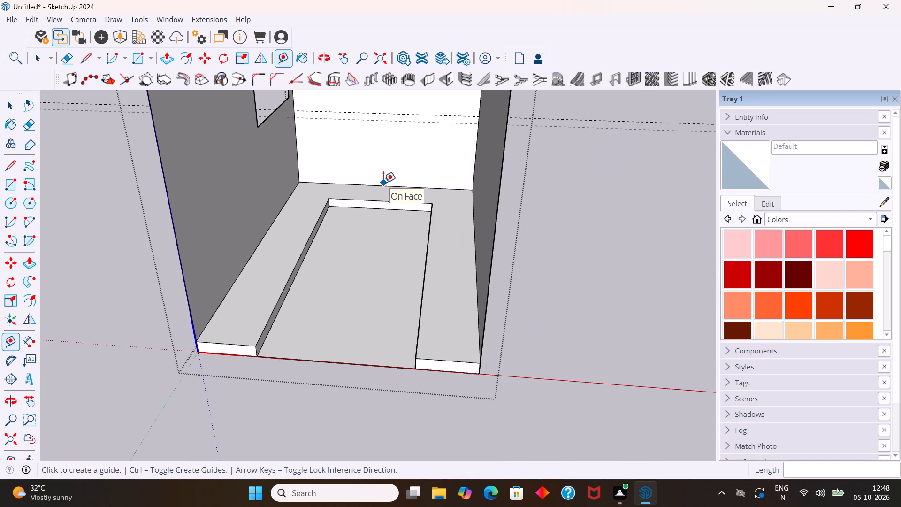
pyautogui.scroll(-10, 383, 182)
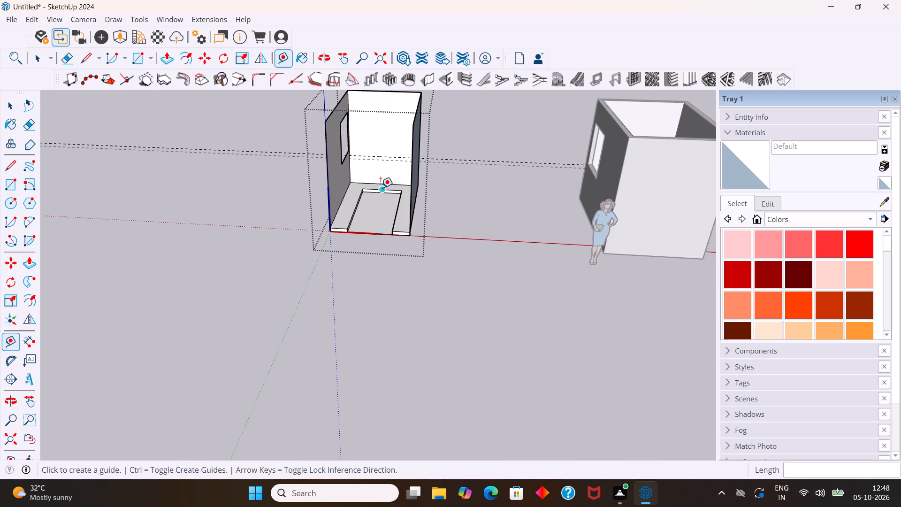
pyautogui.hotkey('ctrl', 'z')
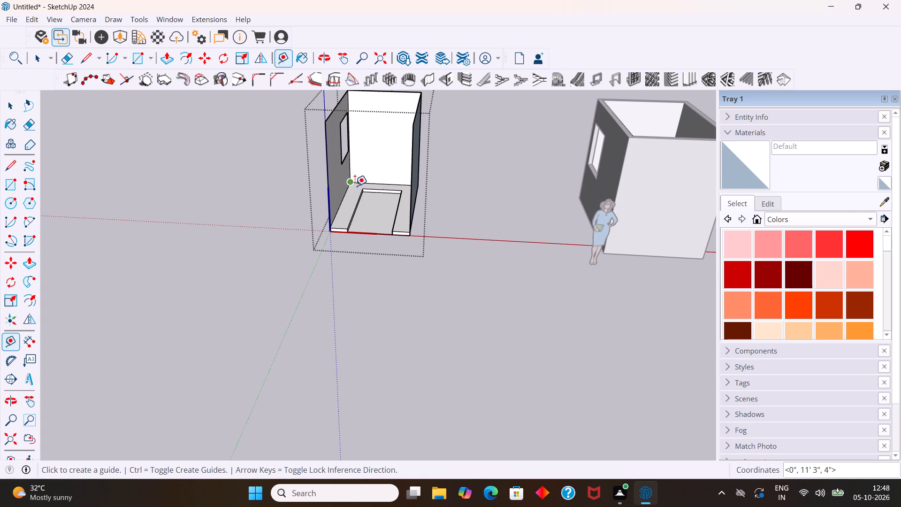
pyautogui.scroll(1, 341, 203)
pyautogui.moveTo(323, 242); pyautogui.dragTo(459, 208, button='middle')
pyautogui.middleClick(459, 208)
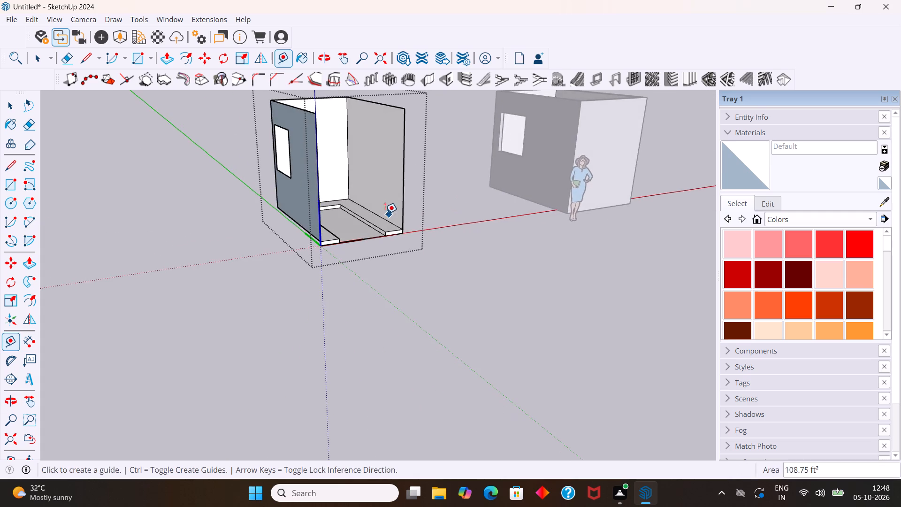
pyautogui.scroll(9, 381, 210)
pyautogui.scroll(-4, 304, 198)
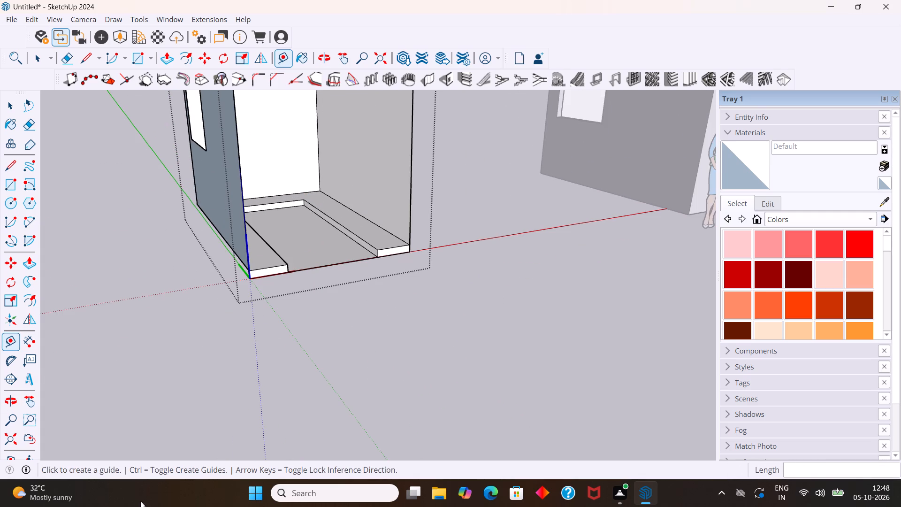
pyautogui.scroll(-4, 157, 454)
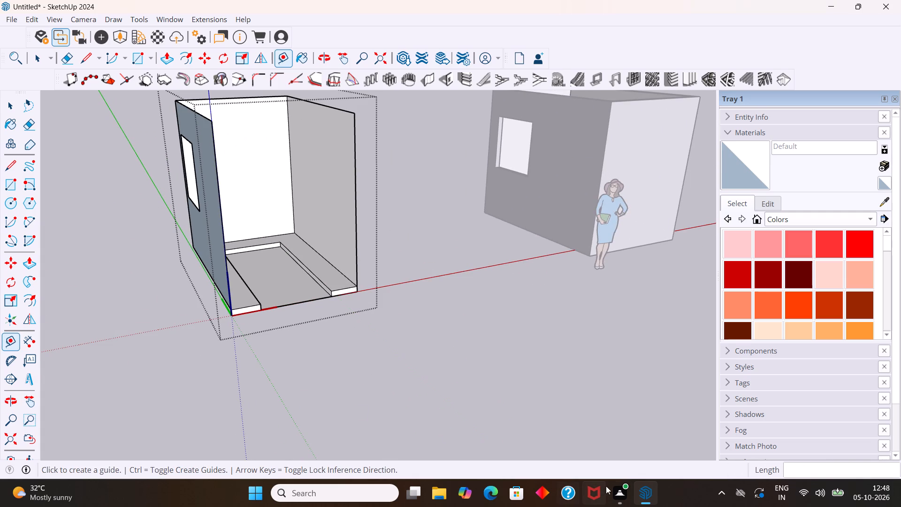
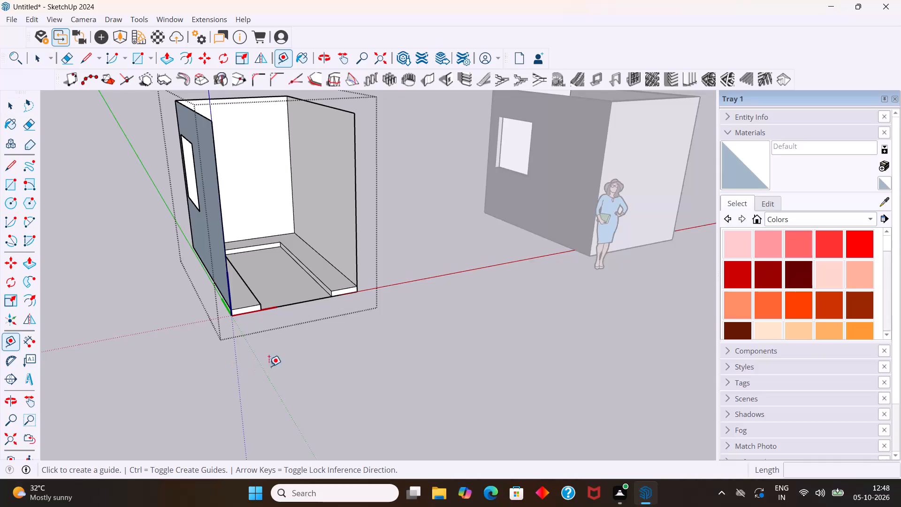
# Place a horizontal guide 3' up the end wall from the base's rear edge.
pyautogui.middleClick(327, 354)
pyautogui.middleClick(327, 354)
pyautogui.moveTo(294, 355); pyautogui.dragTo(213, 359, button='middle')
pyautogui.moveTo(212, 359); pyautogui.dragTo(187, 352, button='middle')
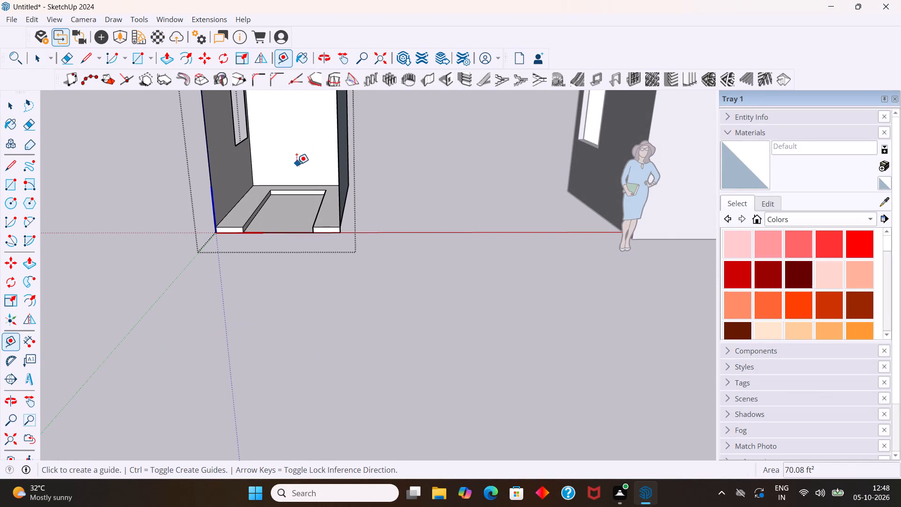
pyautogui.middleClick(297, 164)
pyautogui.moveTo(297, 165); pyautogui.dragTo(319, 228, button='middle')
pyautogui.scroll(-1, 298, 185)
pyautogui.scroll(5, 358, 228)
pyautogui.middleClick(361, 235)
pyautogui.scroll(3, 361, 235)
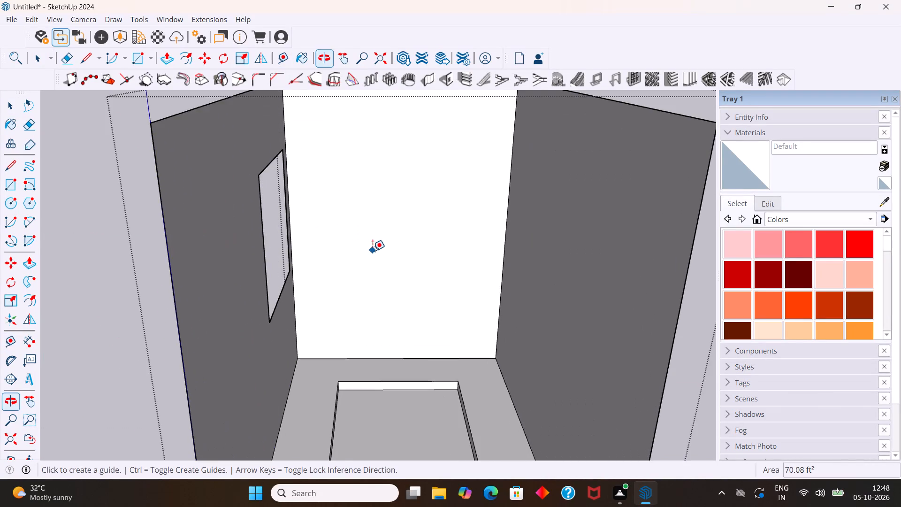
pyautogui.scroll(3, 373, 251)
pyautogui.scroll(2, 398, 315)
pyautogui.middleClick(393, 311)
pyautogui.moveTo(392, 314); pyautogui.dragTo(391, 362, button='middle')
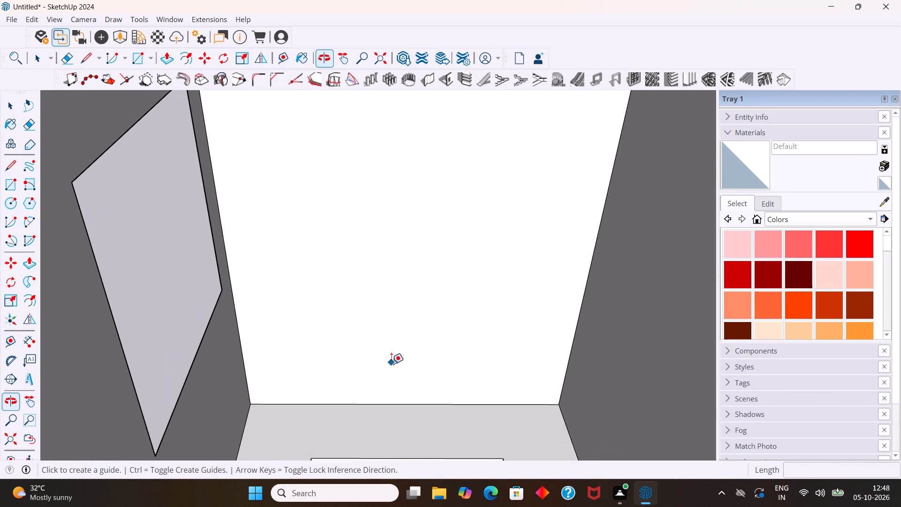
pyautogui.click(397, 405)
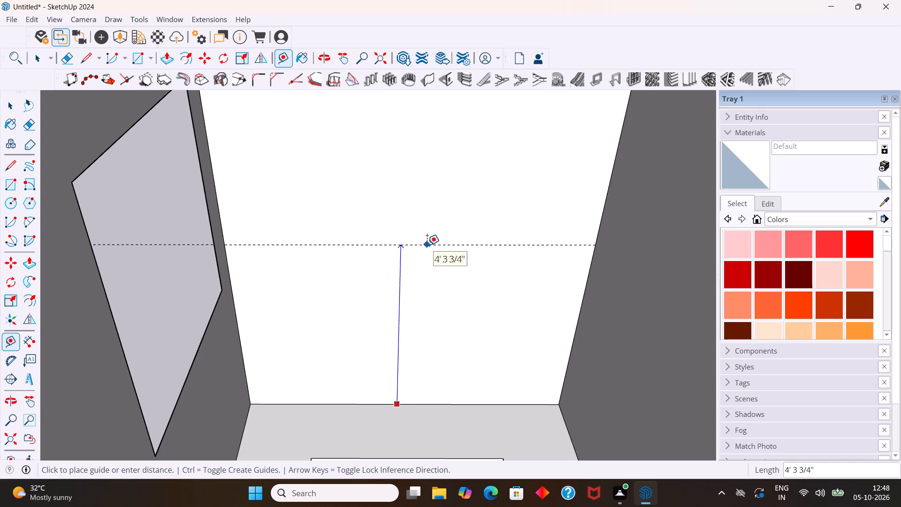
pyautogui.press('3')
pyautogui.press("'")
pyautogui.press('Return')
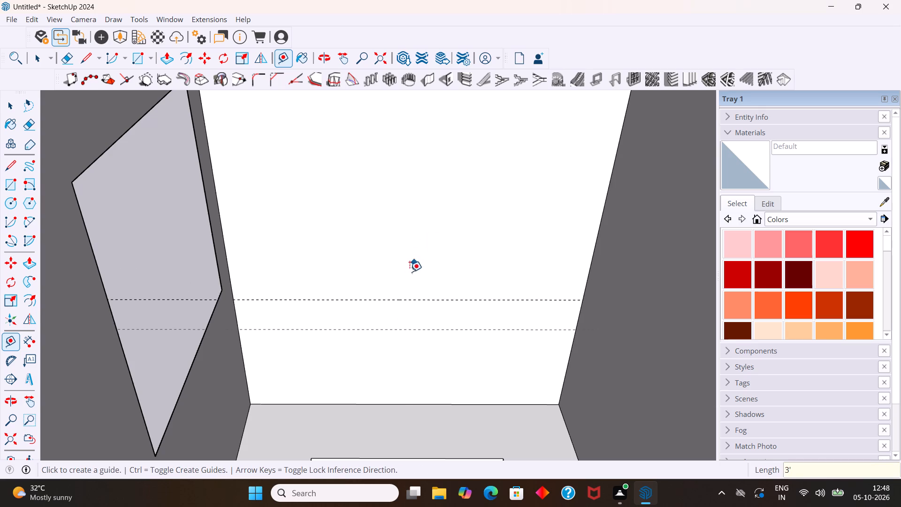
# Examine the guide lines across the end wall and around both rooms from inside and several outside angles.
pyautogui.middleClick(403, 284)
pyautogui.moveTo(402, 285); pyautogui.dragTo(400, 291, button='middle')
pyautogui.moveTo(395, 301); pyautogui.dragTo(382, 317, button='middle')
pyautogui.moveTo(365, 331); pyautogui.dragTo(293, 373, button='middle')
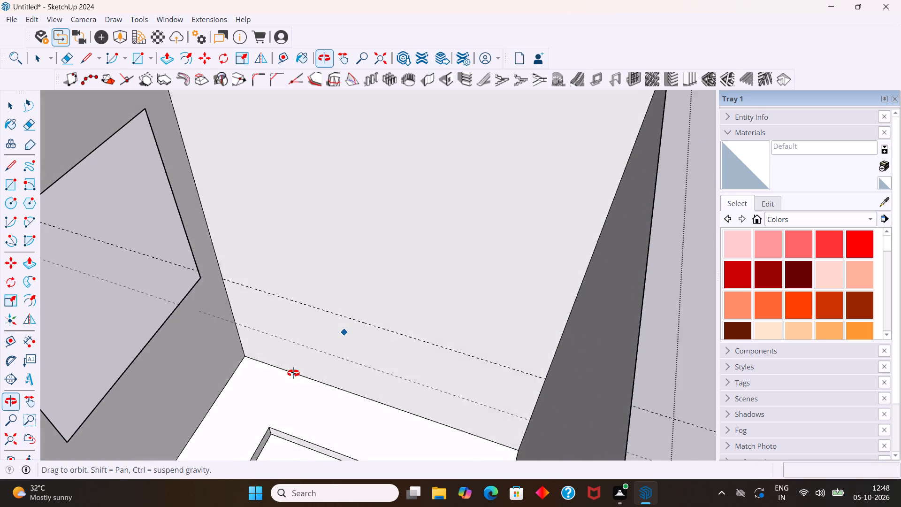
pyautogui.moveTo(293, 373); pyautogui.dragTo(337, 373, button='middle')
pyautogui.press('space')
pyautogui.middleClick(337, 373)
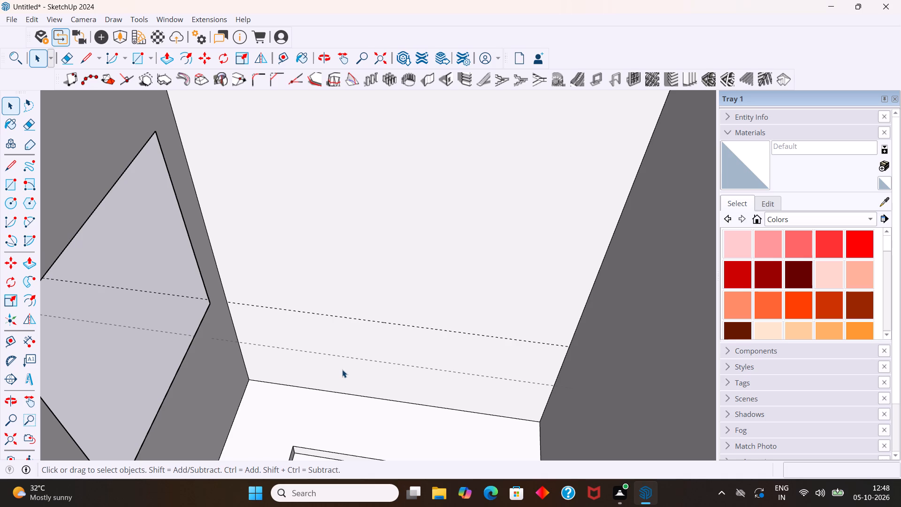
pyautogui.scroll(-9, 311, 309)
pyautogui.moveTo(398, 339); pyautogui.dragTo(357, 342, button='middle')
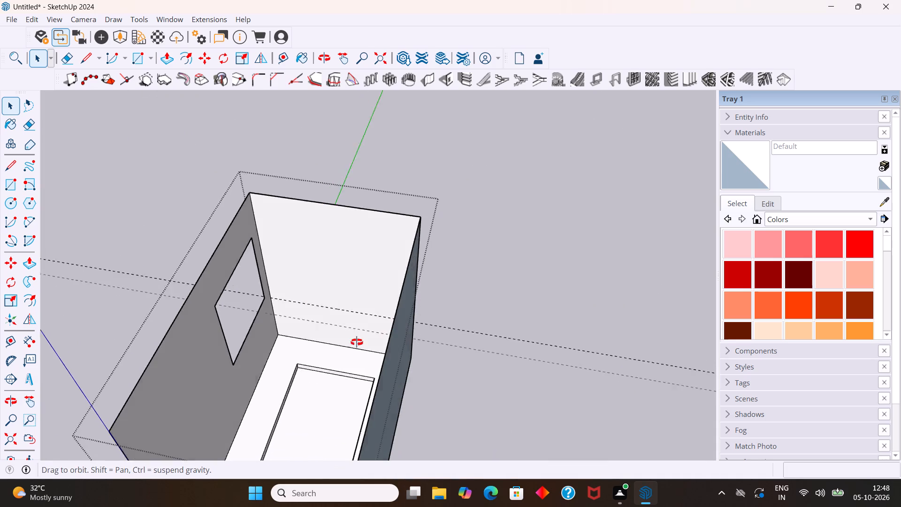
pyautogui.moveTo(357, 342); pyautogui.dragTo(39, 202, button='middle')
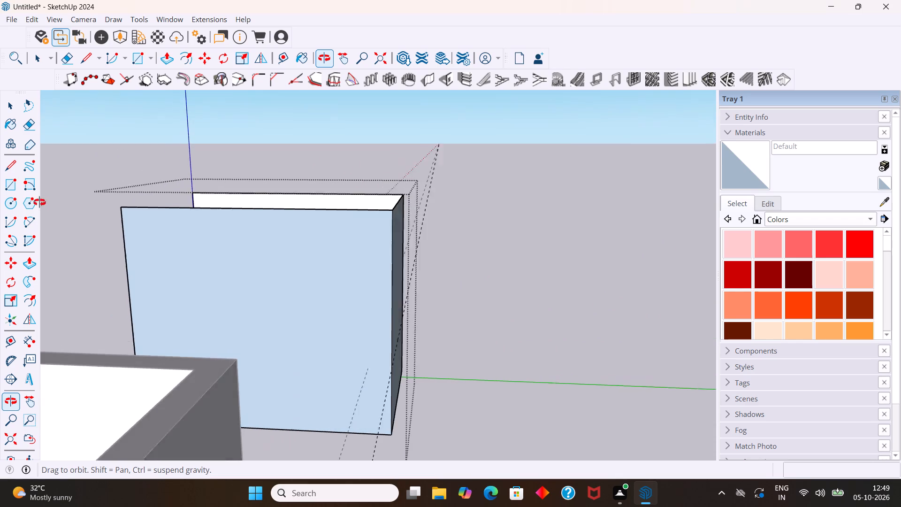
pyautogui.moveTo(39, 202); pyautogui.dragTo(277, 314, button='middle')
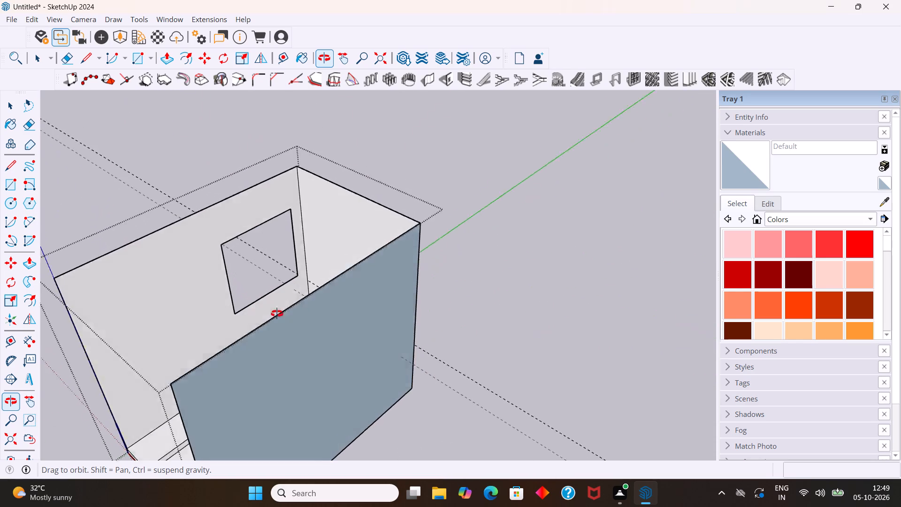
pyautogui.moveTo(277, 314); pyautogui.dragTo(551, 294, button='middle')
pyautogui.middleClick(551, 294)
pyautogui.scroll(3, 466, 372)
pyautogui.scroll(-8, 453, 376)
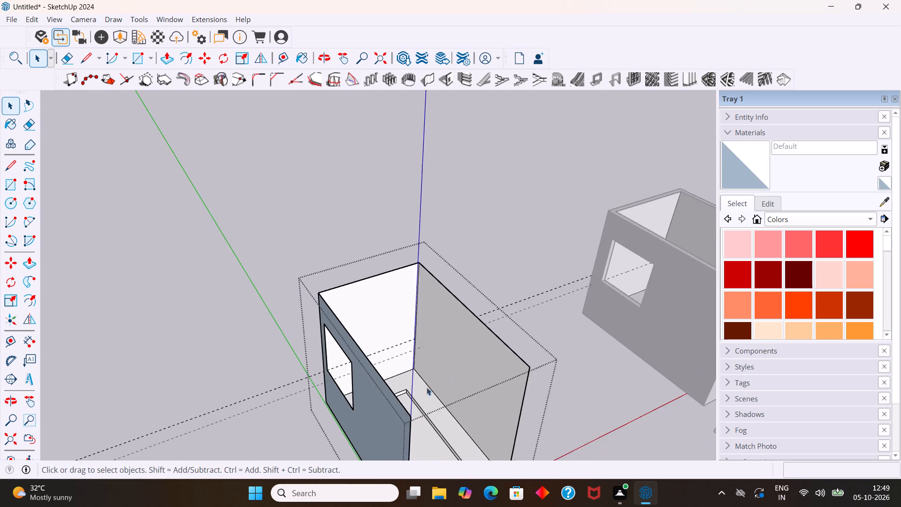
pyautogui.moveTo(325, 398); pyautogui.dragTo(319, 399, button='middle')
pyautogui.moveTo(319, 399); pyautogui.dragTo(507, 368, button='middle')
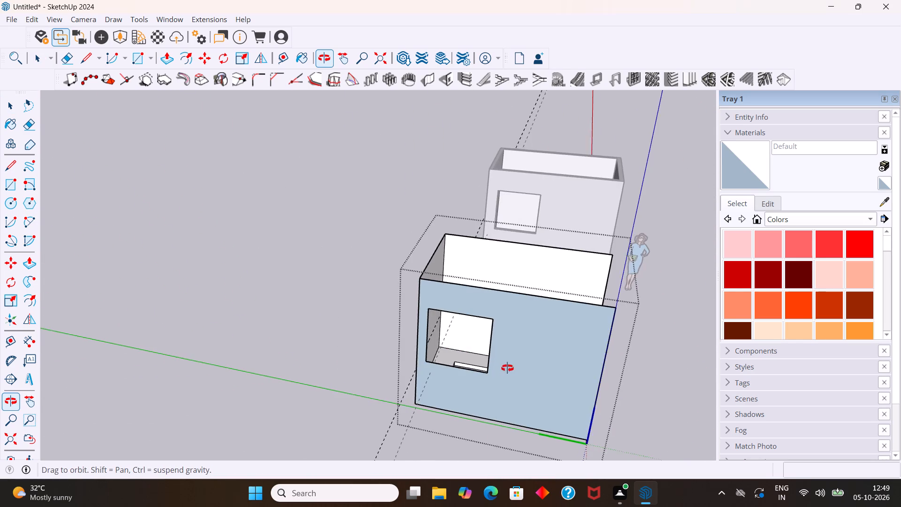
pyautogui.moveTo(507, 368); pyautogui.dragTo(508, 368, button='middle')
pyautogui.scroll(3, 473, 395)
pyautogui.moveTo(472, 380); pyautogui.dragTo(452, 368, button='middle')
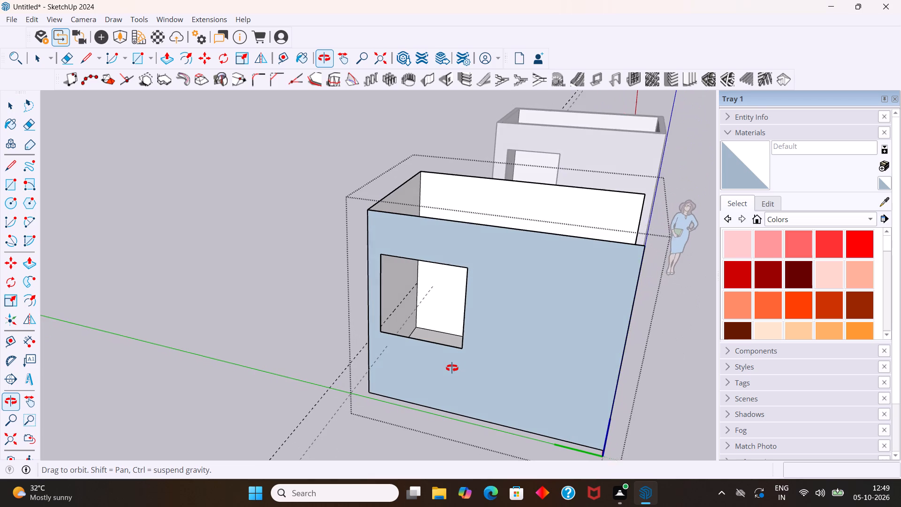
pyautogui.moveTo(452, 368); pyautogui.dragTo(443, 364, button='middle')
pyautogui.moveTo(442, 363); pyautogui.dragTo(488, 336, button='middle')
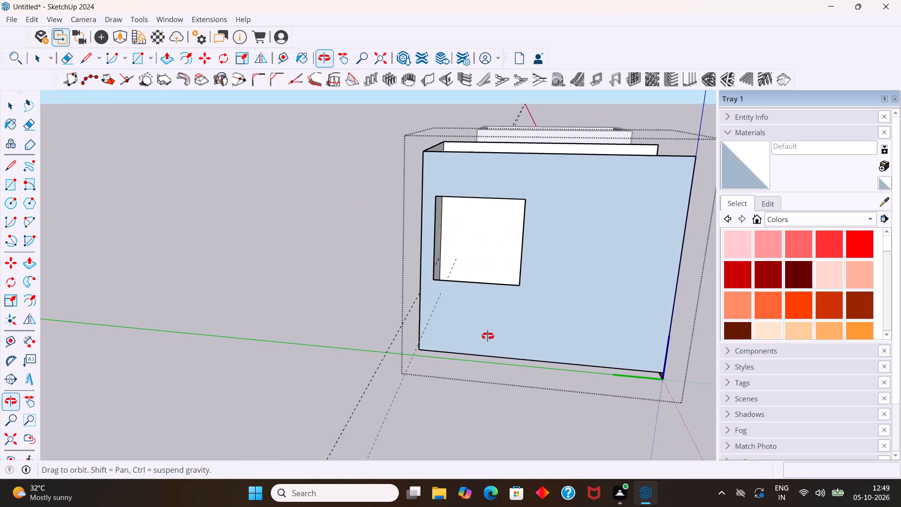
pyautogui.moveTo(488, 336); pyautogui.dragTo(490, 361, button='middle')
pyautogui.middleClick(490, 361)
pyautogui.middleClick(490, 361)
pyautogui.middleClick(490, 361)
pyautogui.moveTo(482, 358); pyautogui.dragTo(402, 378, button='middle')
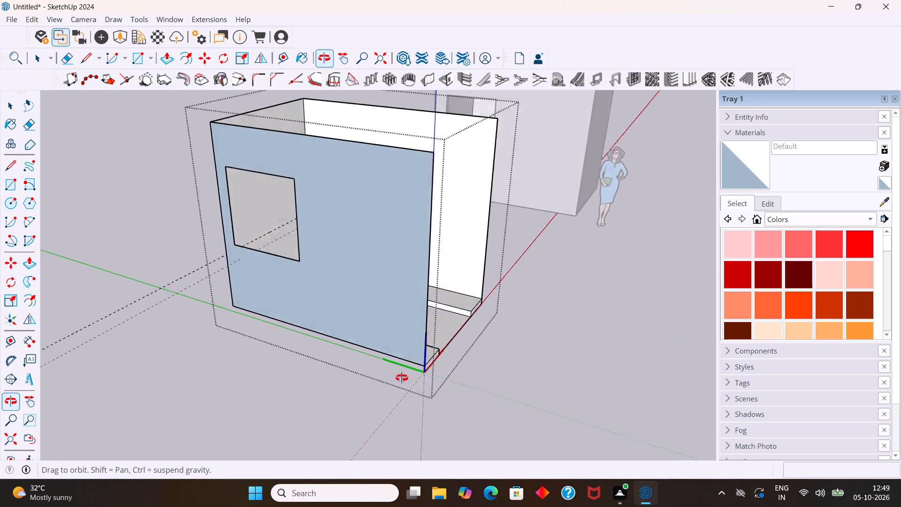
pyautogui.moveTo(402, 378); pyautogui.dragTo(191, 429, button='middle')
pyautogui.moveTo(191, 429); pyautogui.dragTo(140, 444, button='middle')
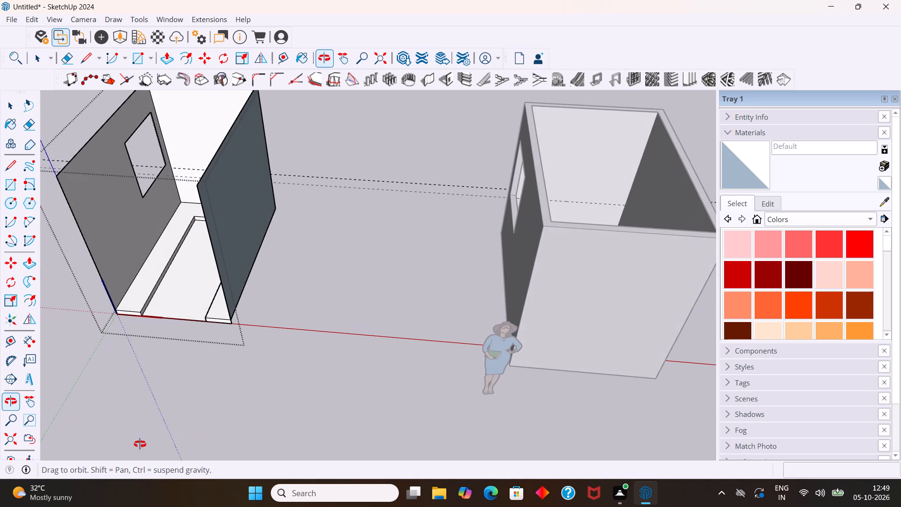
pyautogui.moveTo(140, 444); pyautogui.dragTo(139, 444, button='middle')
pyautogui.scroll(2, 182, 280)
pyautogui.scroll(-4, 188, 293)
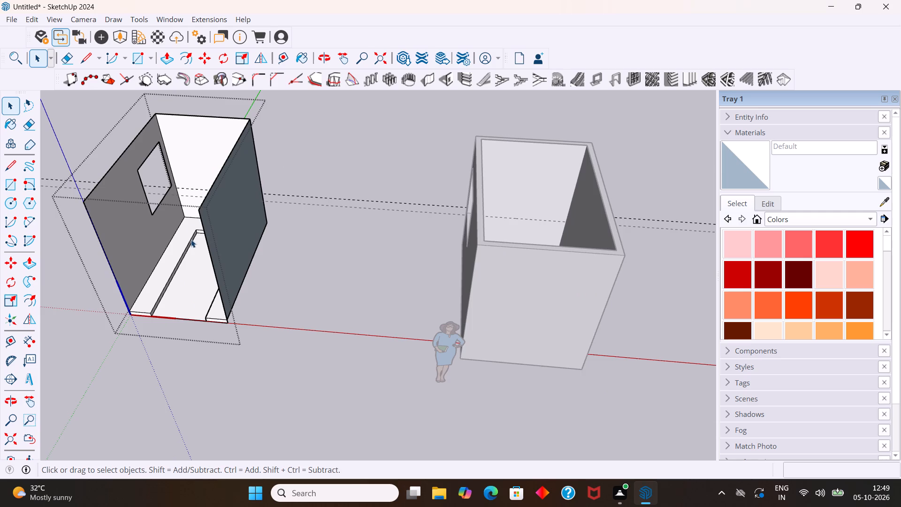
pyautogui.scroll(8, 205, 204)
pyautogui.moveTo(313, 192); pyautogui.dragTo(222, 233, button='middle')
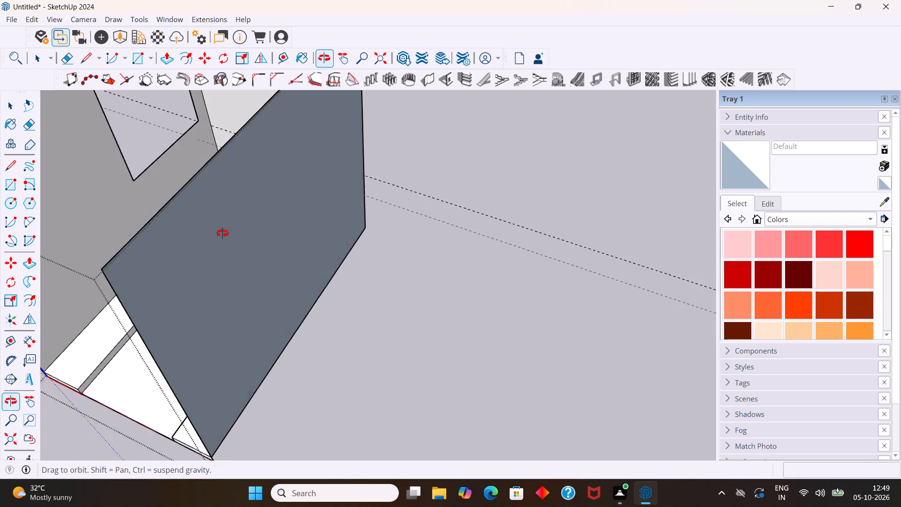
pyautogui.moveTo(222, 233); pyautogui.dragTo(100, 256, button='middle')
pyautogui.middleClick(100, 256)
pyautogui.scroll(-4, 100, 252)
pyautogui.moveTo(396, 266); pyautogui.dragTo(353, 233, button='middle')
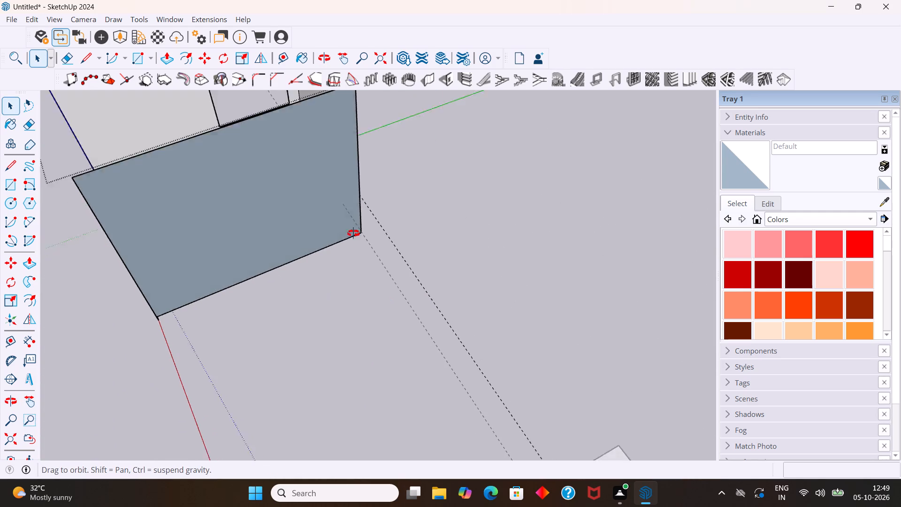
pyautogui.moveTo(353, 233); pyautogui.dragTo(376, 158, button='middle')
pyautogui.middleClick(376, 158)
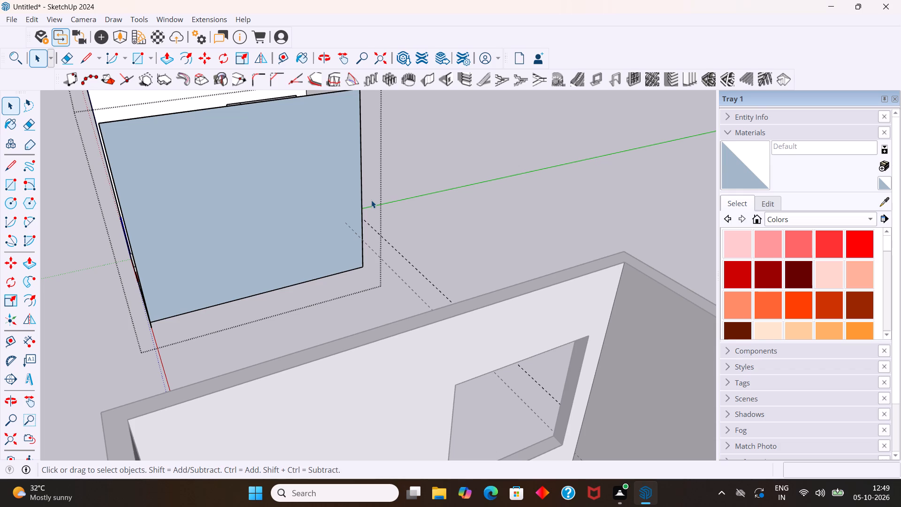
pyautogui.scroll(-5, 250, 246)
pyautogui.scroll(1, 206, 265)
pyautogui.middleClick(206, 265)
pyautogui.moveTo(208, 265); pyautogui.dragTo(379, 216, button='middle')
pyautogui.scroll(-2, 349, 225)
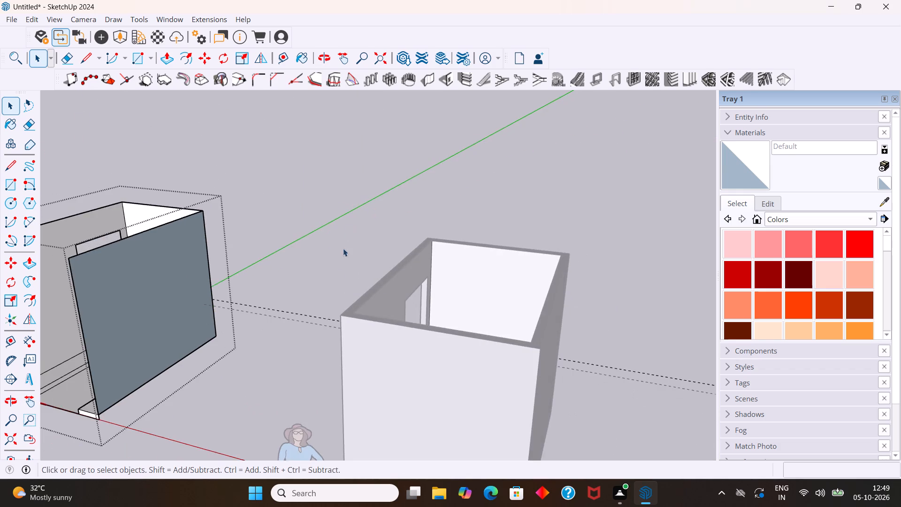
pyautogui.scroll(-1, 343, 248)
pyautogui.scroll(-12, 268, 301)
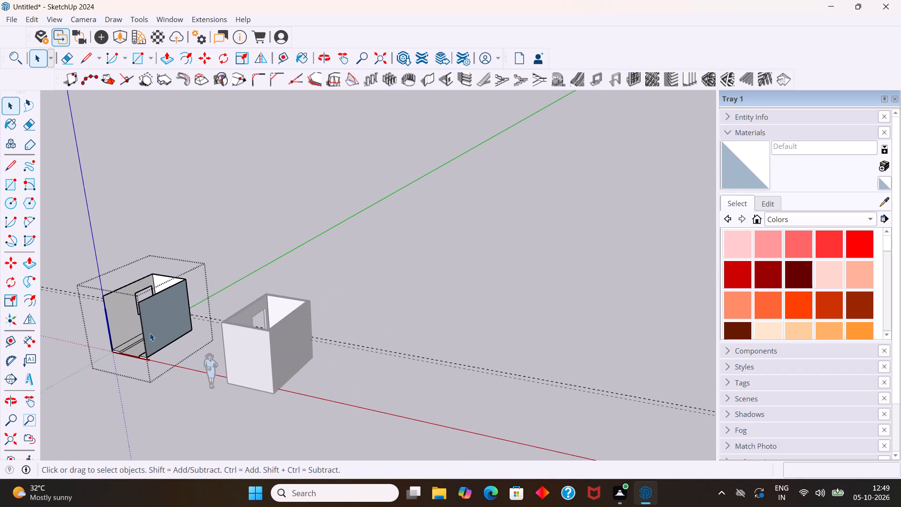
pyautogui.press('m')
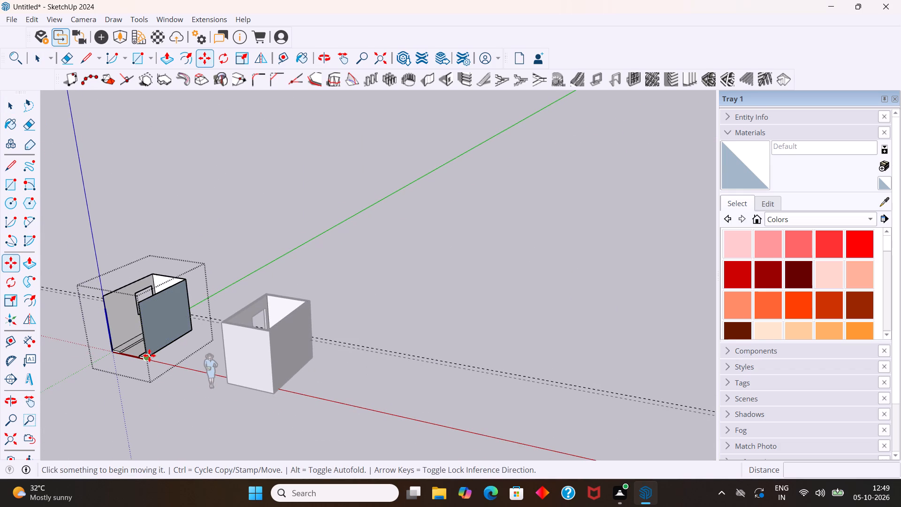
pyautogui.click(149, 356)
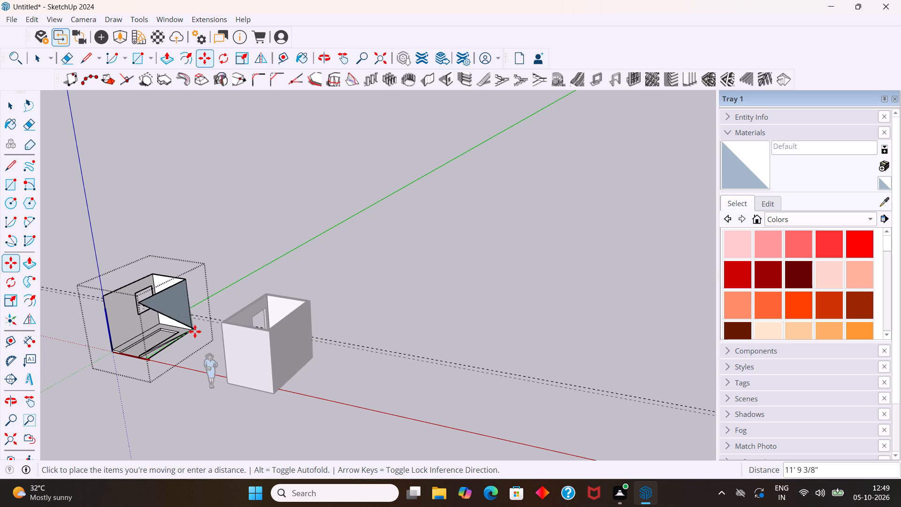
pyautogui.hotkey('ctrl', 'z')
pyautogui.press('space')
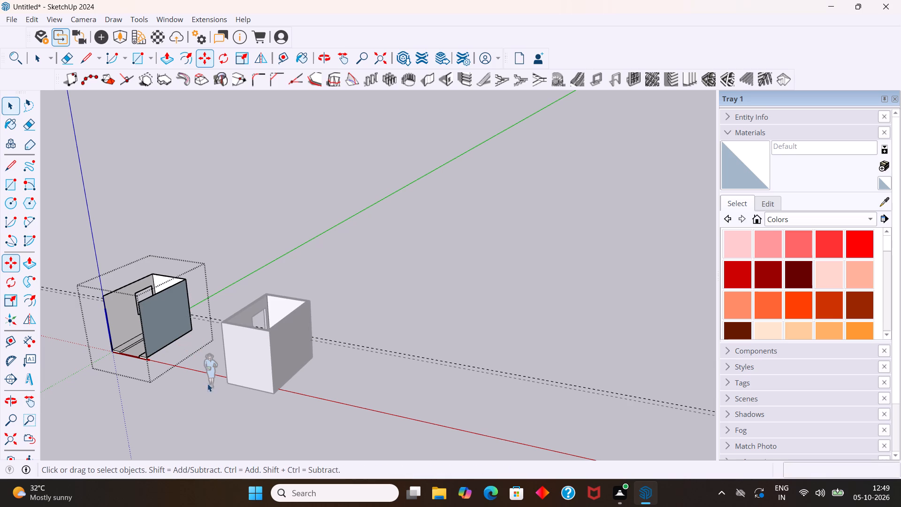
# Close the open-ended room group and move it, with its base, about 22' away from its original position.
pyautogui.click(203, 401)
pyautogui.doubleClick(149, 332)
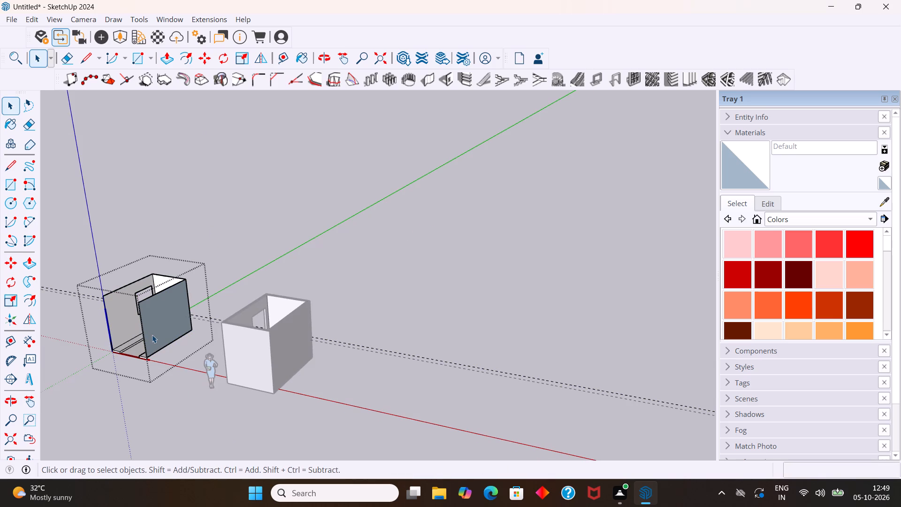
pyautogui.doubleClick(153, 336)
pyautogui.click(144, 407)
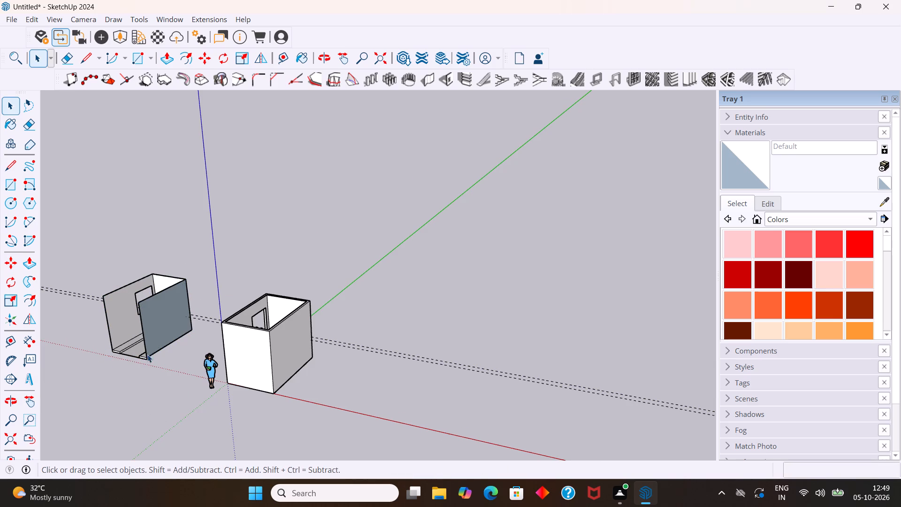
pyautogui.click(147, 334)
pyautogui.press('m')
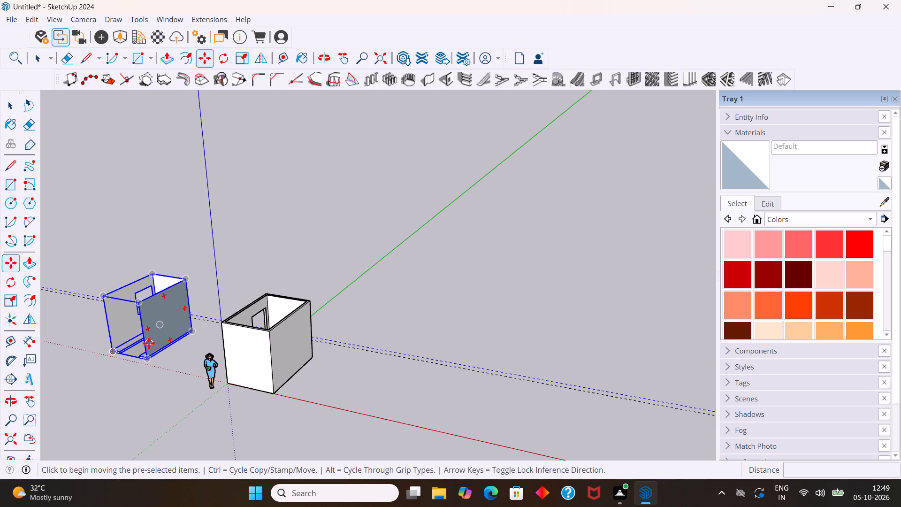
pyautogui.click(145, 359)
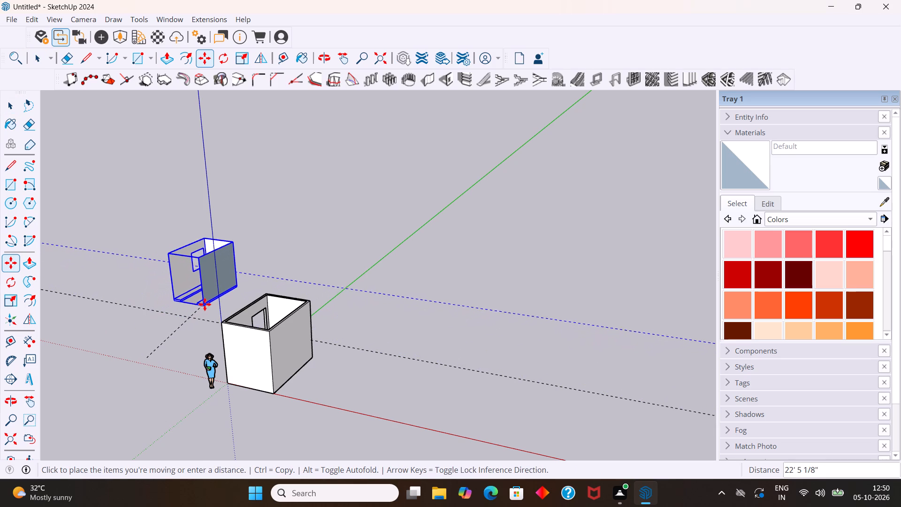
pyautogui.click(208, 304)
pyautogui.press('space')
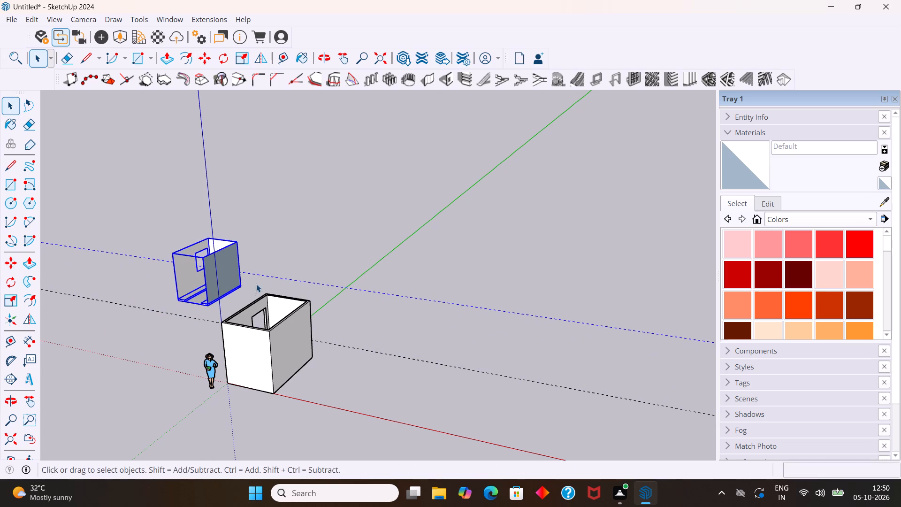
pyautogui.click(273, 245)
# Inside the moved room group, place a guide 3' up the window wall from the base's rear edge.
pyautogui.moveTo(267, 260); pyautogui.dragTo(374, 231, button='middle')
pyautogui.middleClick(374, 231)
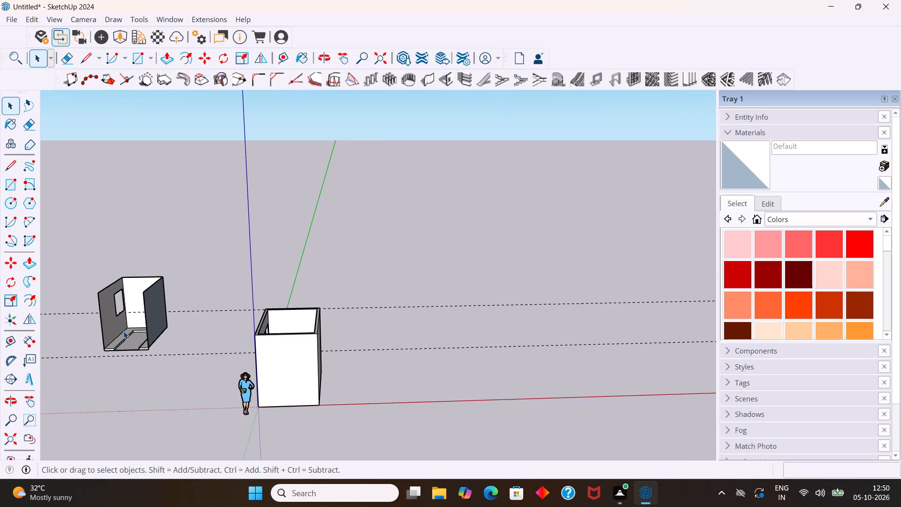
pyautogui.doubleClick(119, 330)
pyautogui.doubleClick(127, 322)
pyautogui.scroll(3, 130, 315)
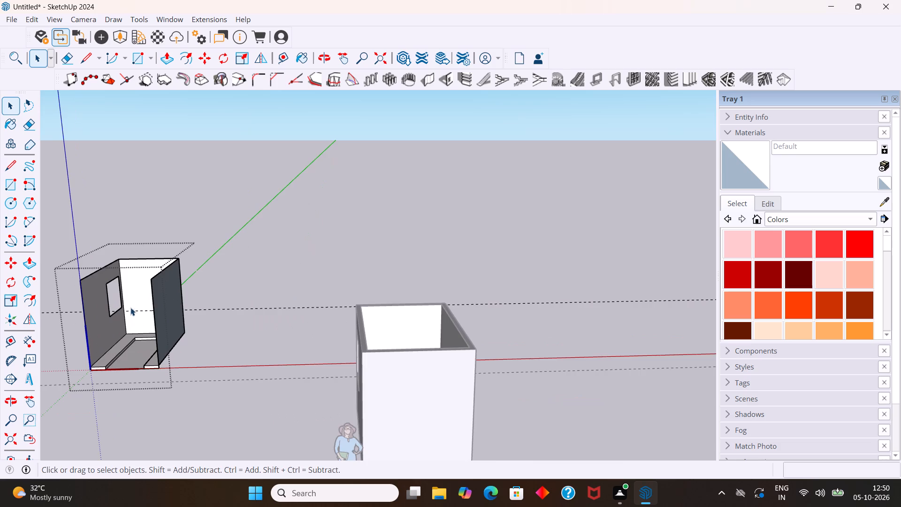
pyautogui.scroll(4, 130, 307)
pyautogui.moveTo(137, 300); pyautogui.dragTo(110, 317, button='middle')
pyautogui.middleClick(110, 316)
pyautogui.scroll(3, 108, 307)
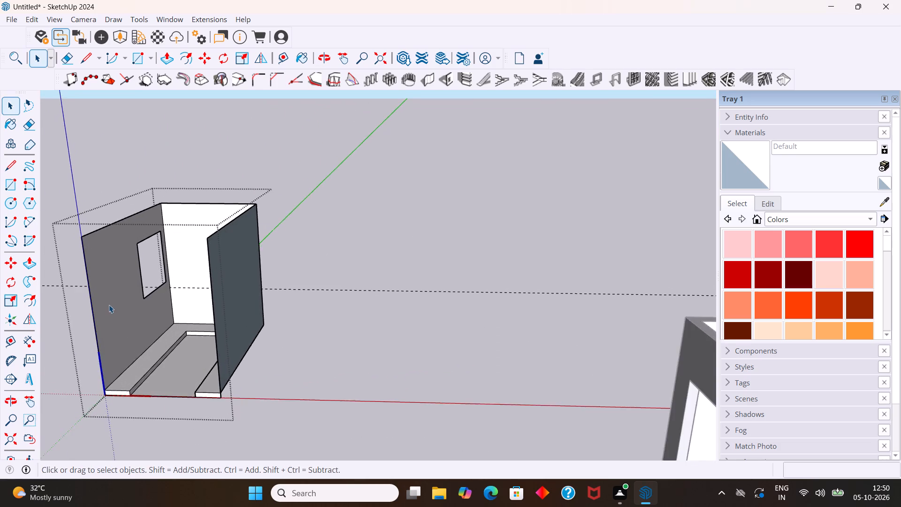
pyautogui.scroll(9, 109, 305)
pyautogui.press('t')
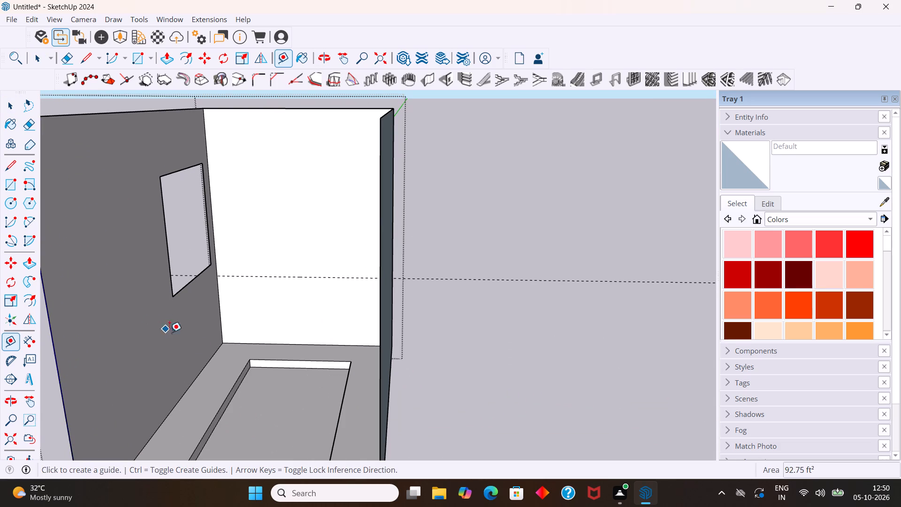
pyautogui.click(197, 376)
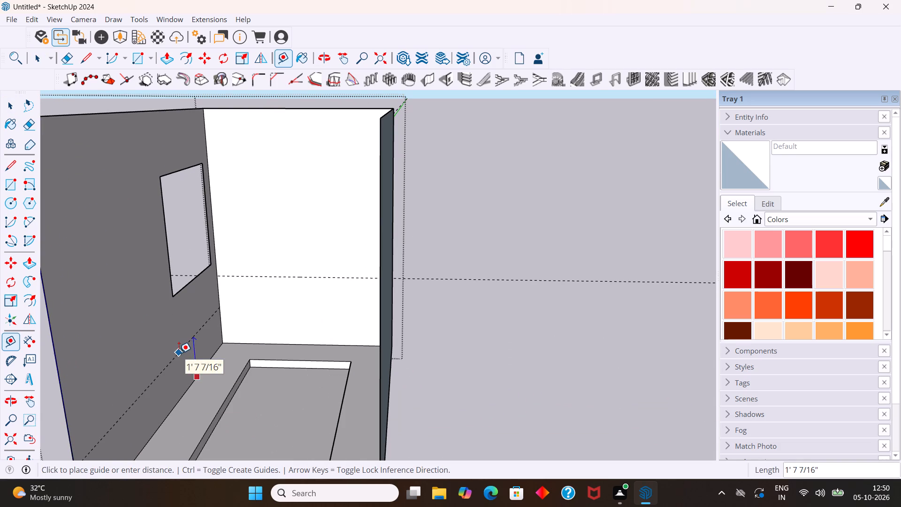
pyautogui.press('3')
pyautogui.press("'")
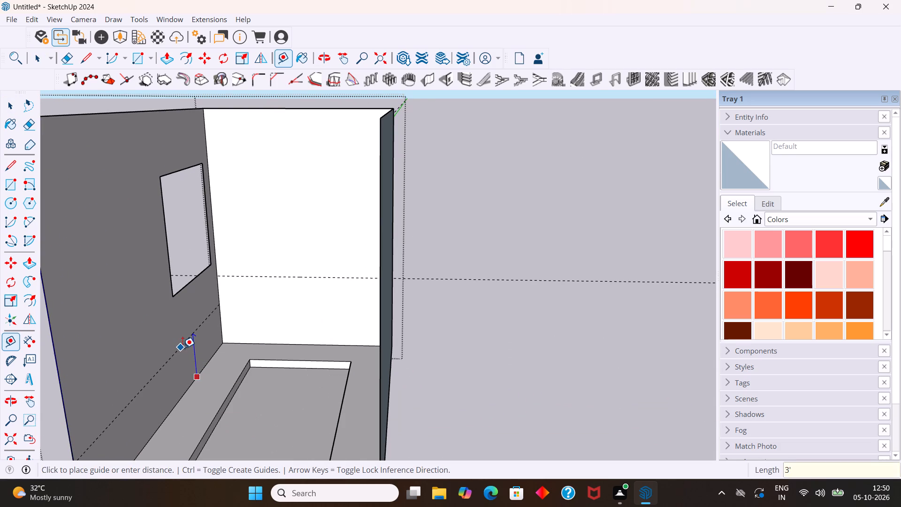
pyautogui.press('Return')
# Place a guide 3' up the windowless side wall from the base's rear edge.
pyautogui.moveTo(214, 323); pyautogui.dragTo(359, 310, button='middle')
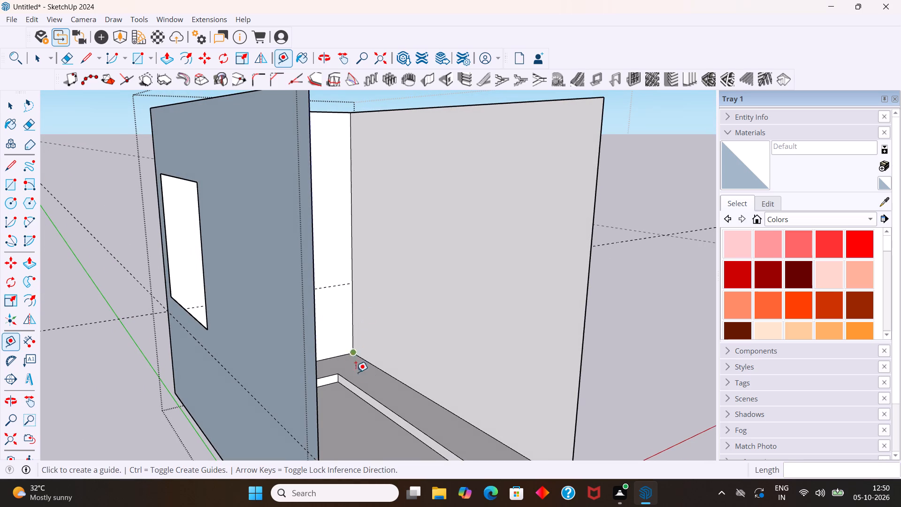
pyautogui.click(387, 372)
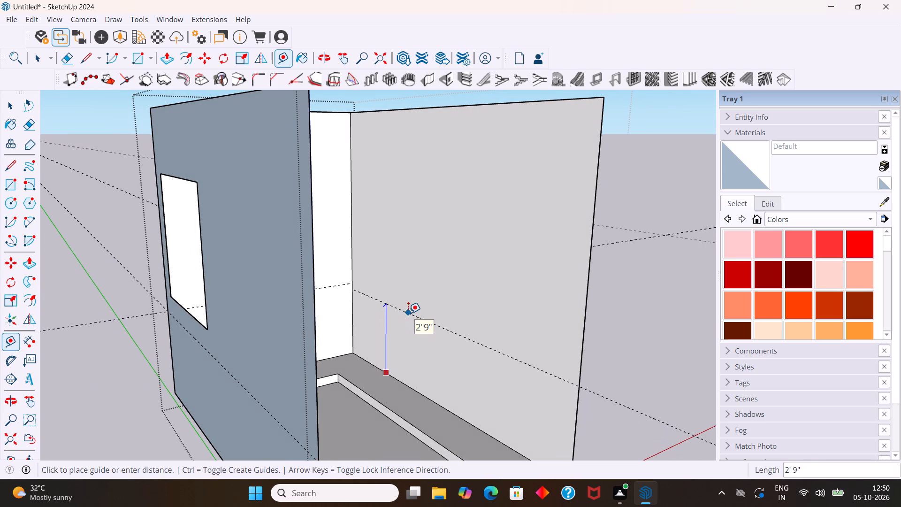
pyautogui.press('3')
pyautogui.press("'")
pyautogui.press('Return')
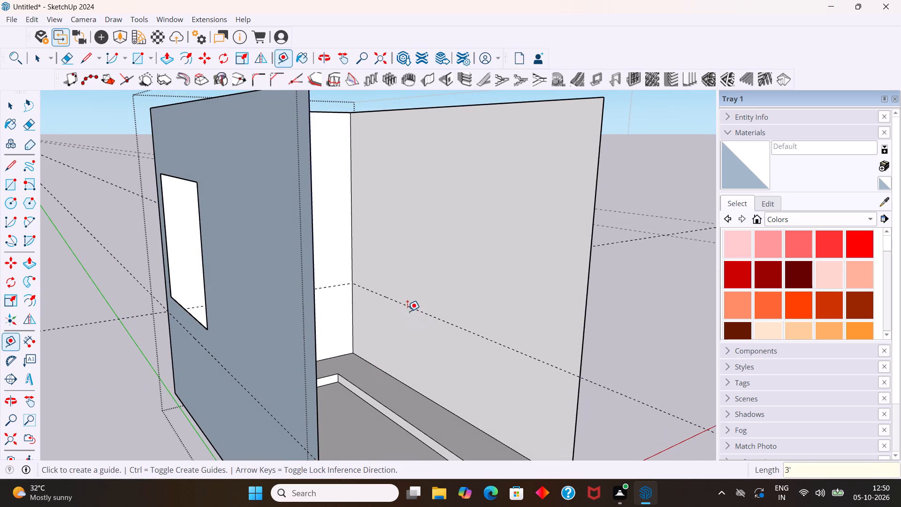
pyautogui.press('space')
# Draw a rectangle on the window wall from the 3' guide at the open end to the base's inner rear corner.
pyautogui.moveTo(366, 325); pyautogui.dragTo(175, 397, button='middle')
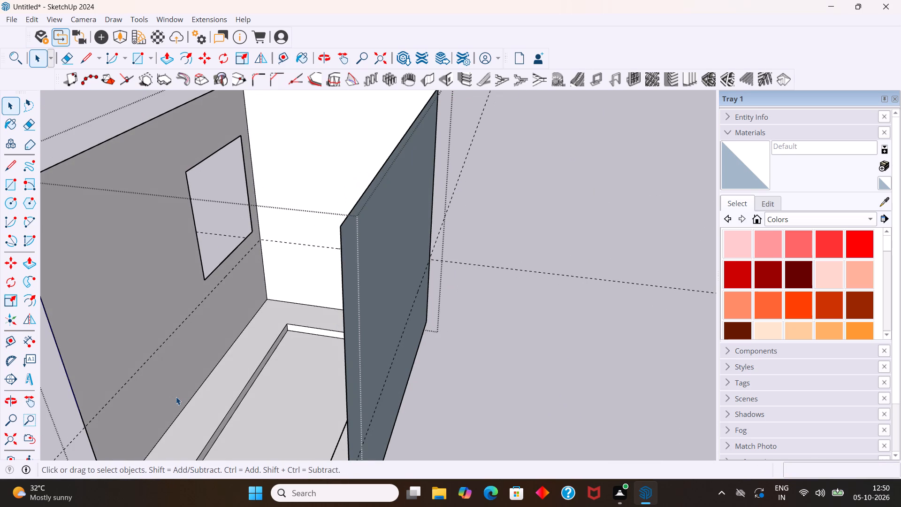
pyautogui.press('r')
pyautogui.click(87, 425)
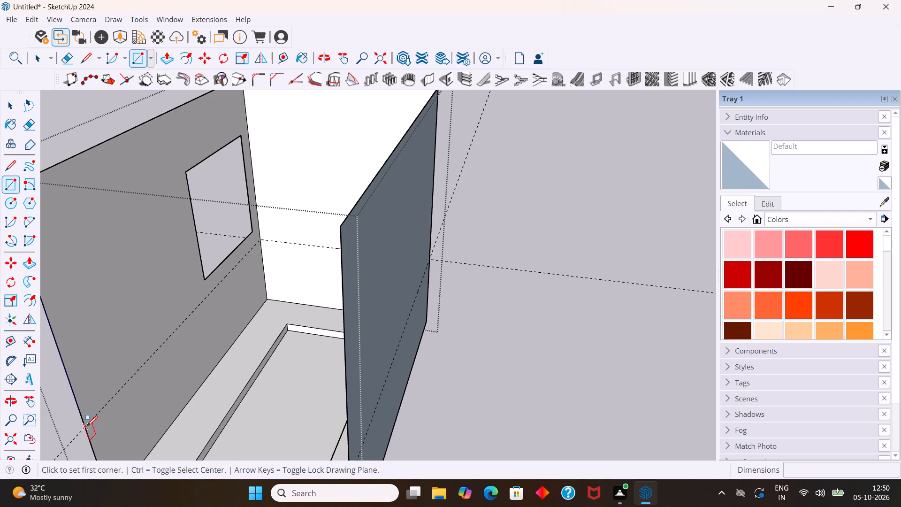
pyautogui.click(266, 299)
# Draw a rectangle across the full width of the end wall, between the 3' guide and the base top.
pyautogui.moveTo(291, 285); pyautogui.dragTo(293, 285, button='middle')
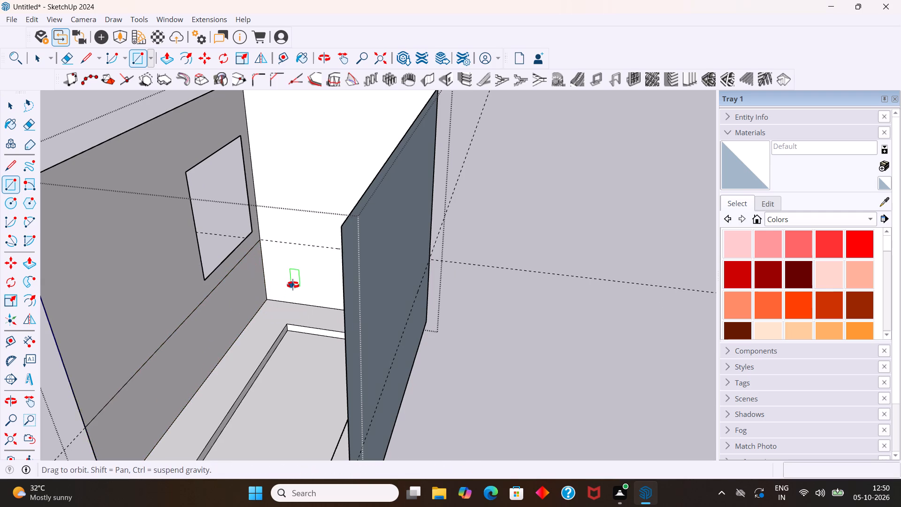
pyautogui.moveTo(293, 285); pyautogui.dragTo(360, 263, button='middle')
pyautogui.click(229, 269)
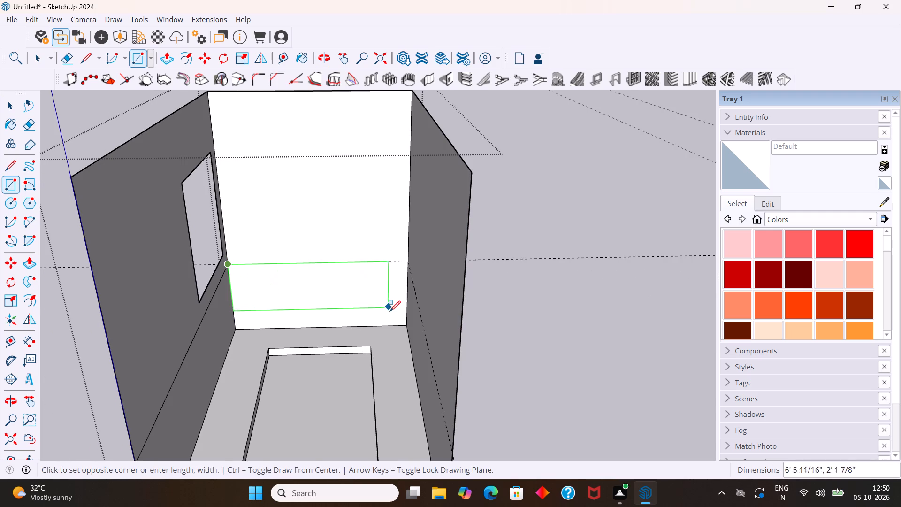
pyautogui.click(405, 323)
# Draw a 3' by 11' 3" rectangle on the windowless side wall between its guide and the base top.
pyautogui.moveTo(411, 326); pyautogui.dragTo(499, 316, button='middle')
pyautogui.middleClick(499, 316)
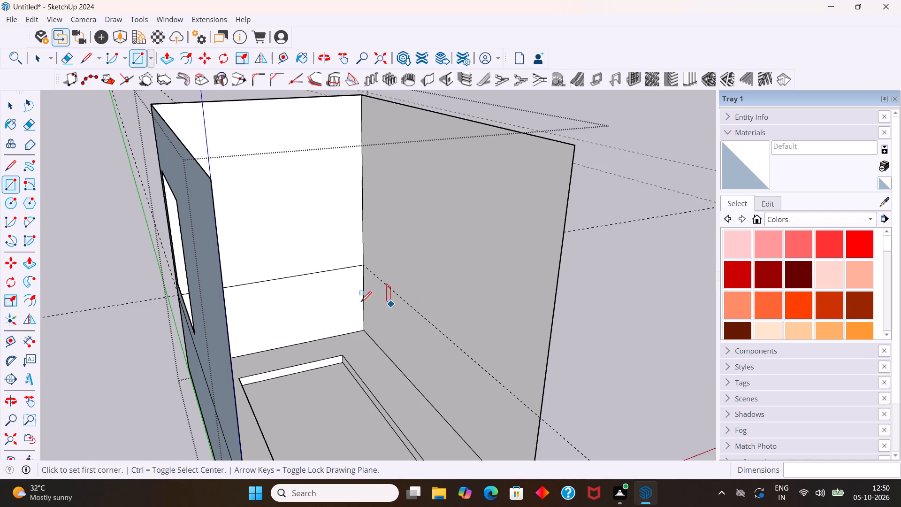
pyautogui.click(367, 268)
pyautogui.scroll(-8, 489, 384)
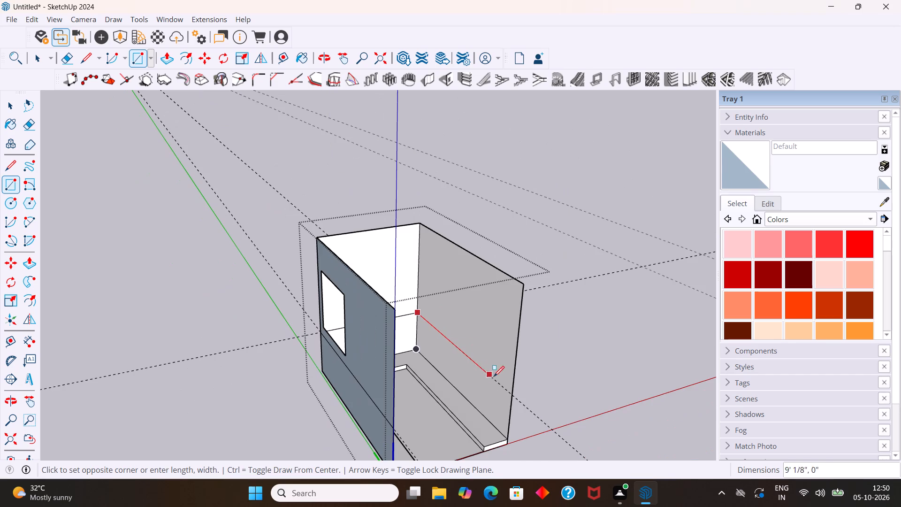
pyautogui.click(507, 437)
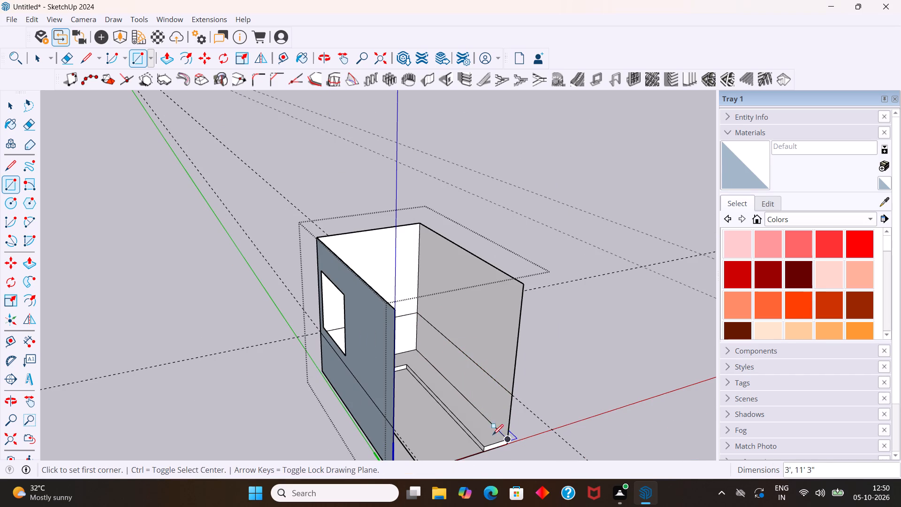
pyautogui.press('space')
# Pull the window wall's lower rectangle out by 20", as far as the base's front edge, to form a cabinet run.
pyautogui.moveTo(481, 430); pyautogui.dragTo(325, 399, button='middle')
pyautogui.middleClick(322, 399)
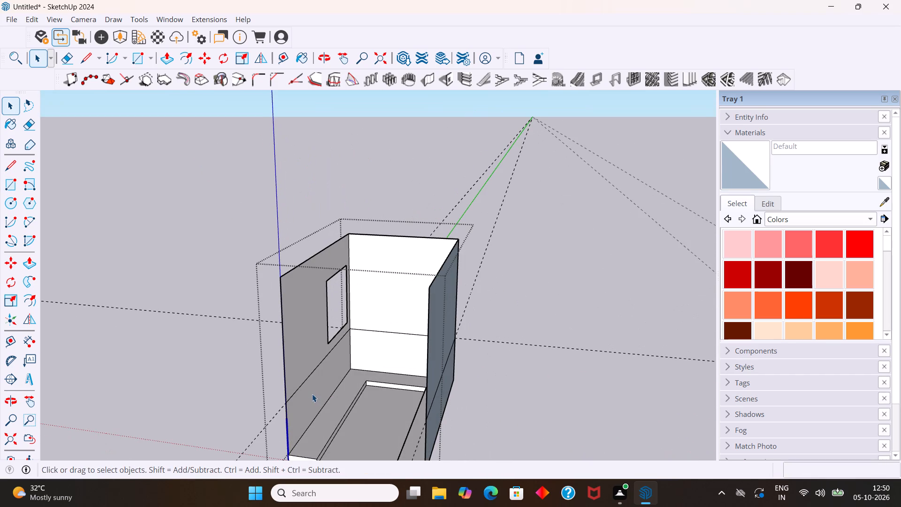
pyautogui.click(312, 394)
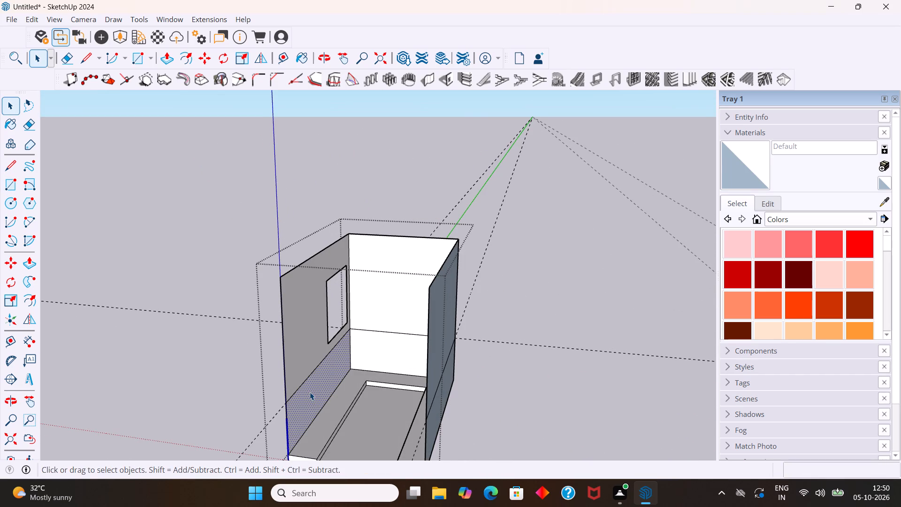
pyautogui.press('p')
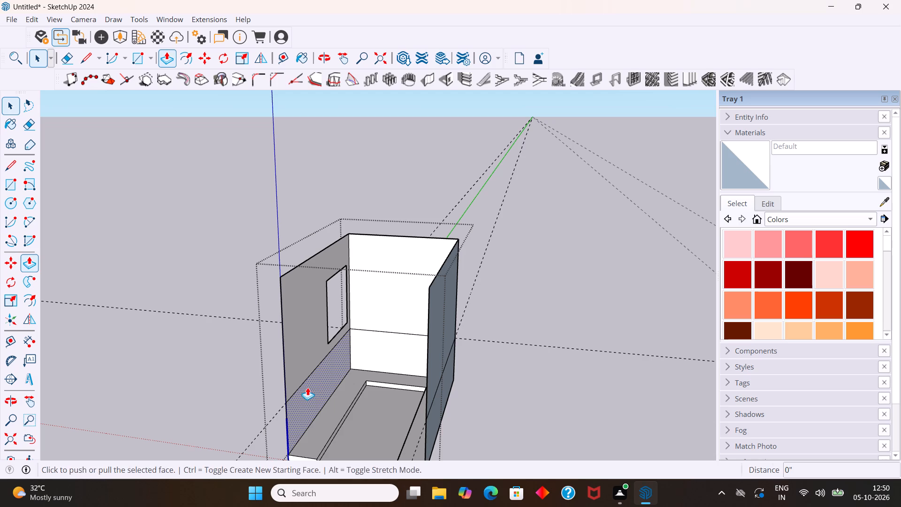
pyautogui.moveTo(307, 387); pyautogui.dragTo(326, 391)
pyautogui.write('20')
pyautogui.press('Return')
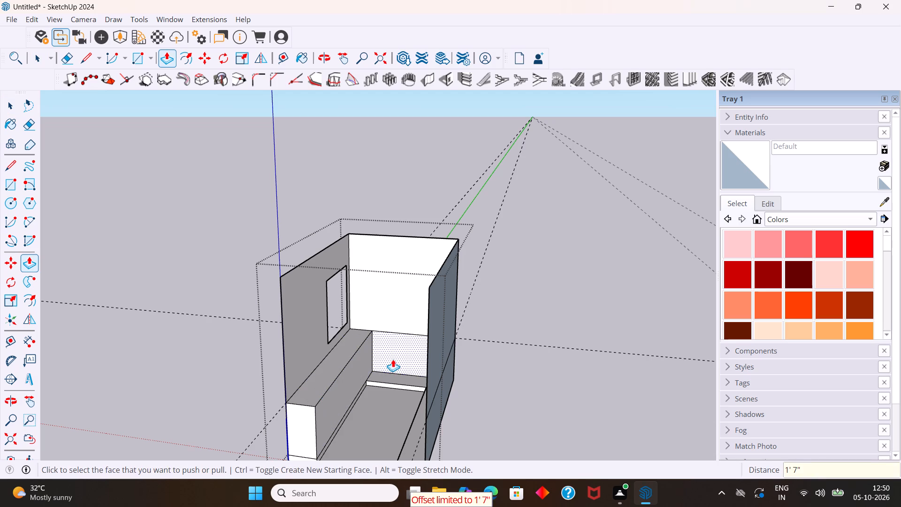
# Pull the end wall's lower rectangle out by 20", as far as the base's front edge.
pyautogui.moveTo(393, 358); pyautogui.dragTo(386, 379)
pyautogui.press('2')
pyautogui.press('0')
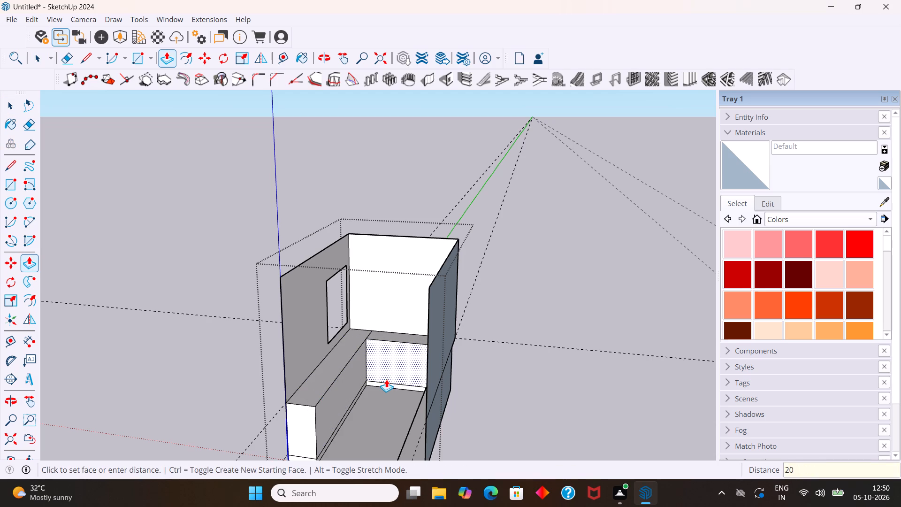
pyautogui.moveTo(386, 379); pyautogui.dragTo(384, 381)
pyautogui.press('Return')
# Pull the windowless side wall's lower rectangle out by 20", as far as the base's front edge.
pyautogui.moveTo(385, 381); pyautogui.dragTo(431, 444, button='middle')
pyautogui.moveTo(425, 439); pyautogui.dragTo(417, 428, button='middle')
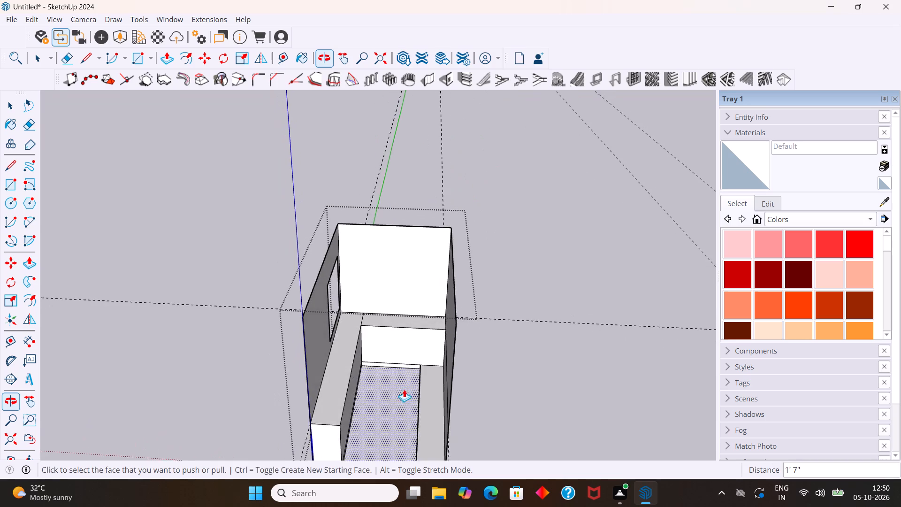
pyautogui.scroll(7, 383, 315)
pyautogui.moveTo(401, 322); pyautogui.dragTo(511, 458, button='middle')
pyautogui.middleClick(510, 457)
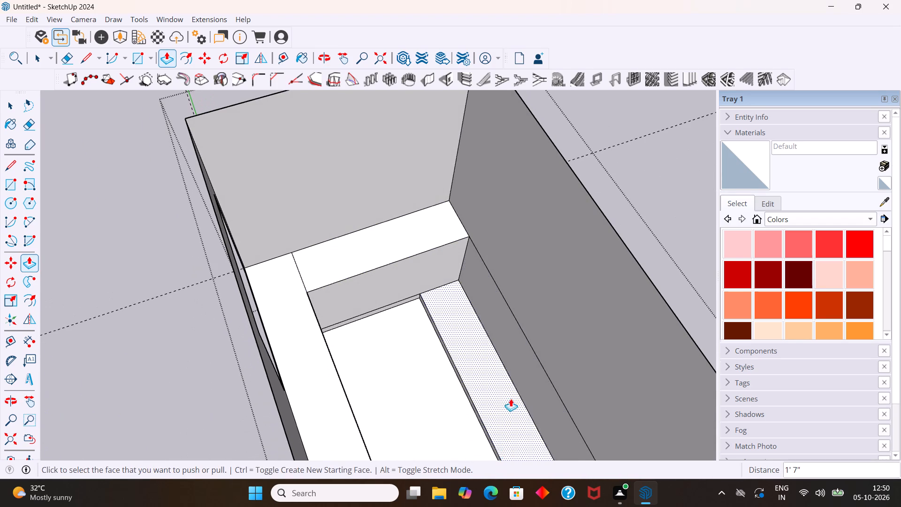
pyautogui.moveTo(508, 341); pyautogui.dragTo(486, 346)
pyautogui.press('2')
pyautogui.press('0')
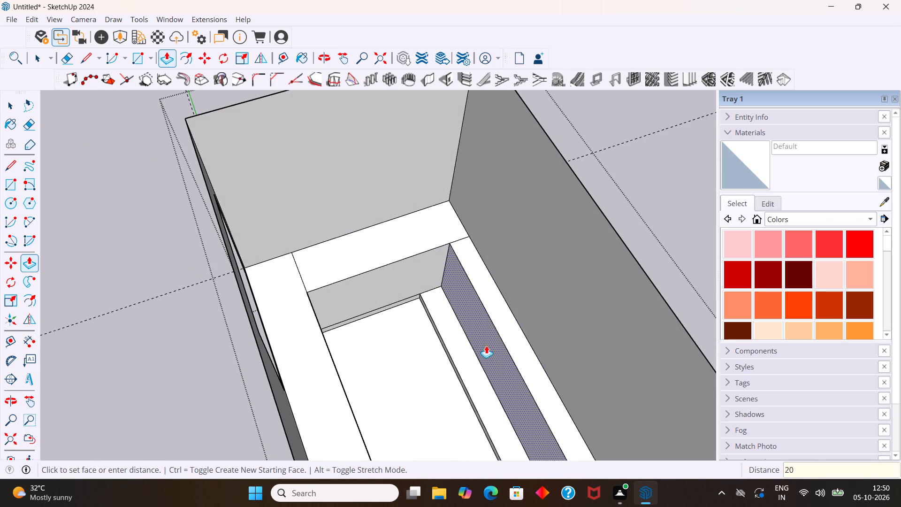
pyautogui.moveTo(486, 346); pyautogui.dragTo(470, 353)
pyautogui.press('Return')
pyautogui.press('space')
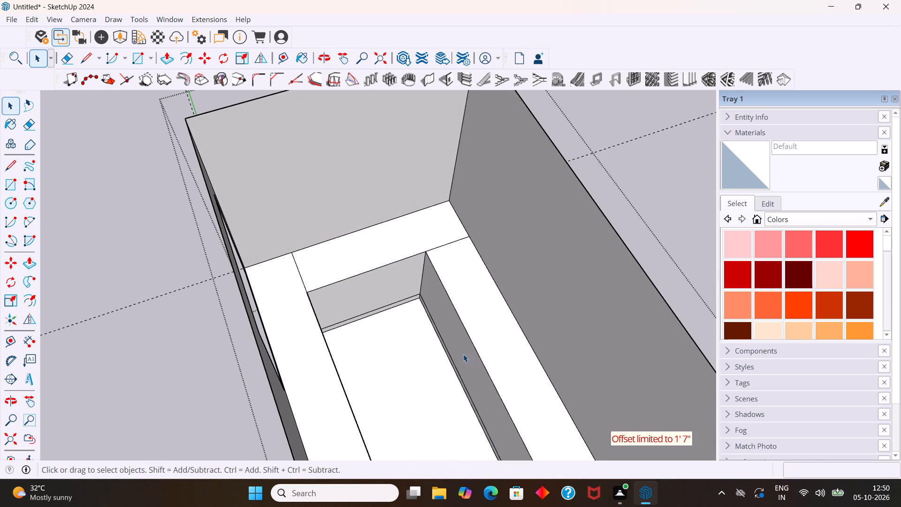
# Erase the two seam lines at the corners of the cabinet tops to merge them into one U-shaped surface.
pyautogui.press('e')
pyautogui.moveTo(290, 279); pyautogui.dragTo(407, 242)
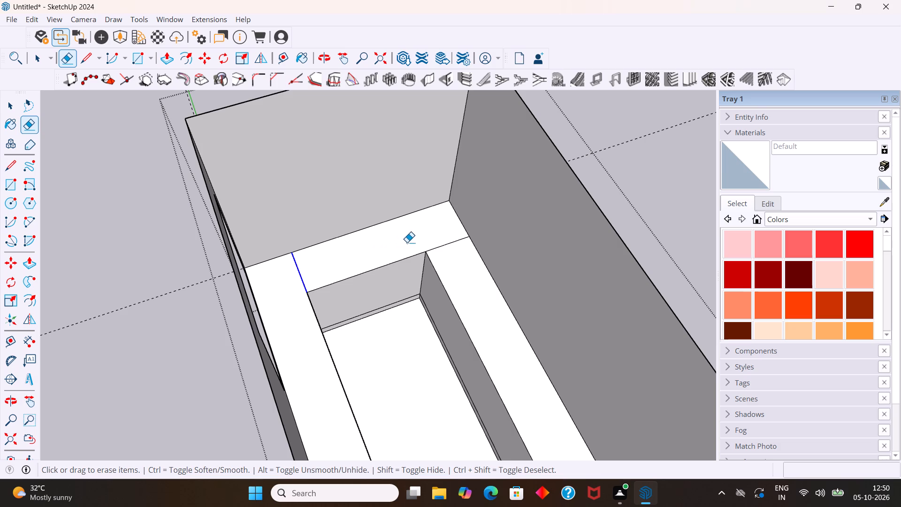
pyautogui.moveTo(407, 242); pyautogui.dragTo(458, 260)
pyautogui.press('space')
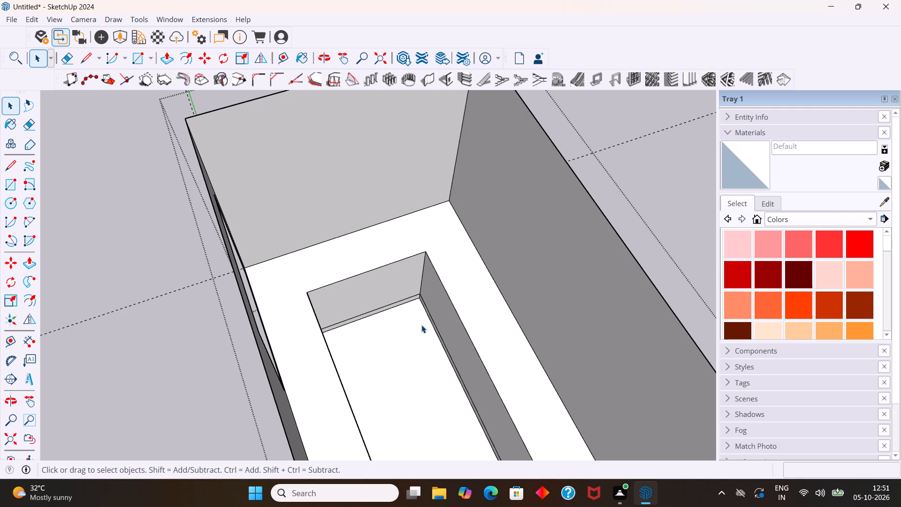
# Examine the U-shaped cabinet block from the open end, including its low seam with the base.
pyautogui.scroll(-3, 386, 384)
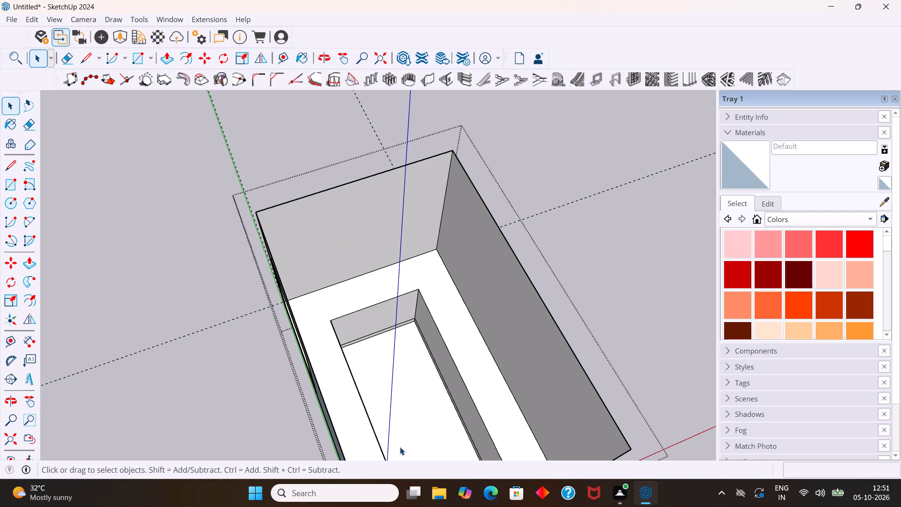
pyautogui.moveTo(400, 407); pyautogui.dragTo(251, 225, button='middle')
pyautogui.scroll(-7, 282, 242)
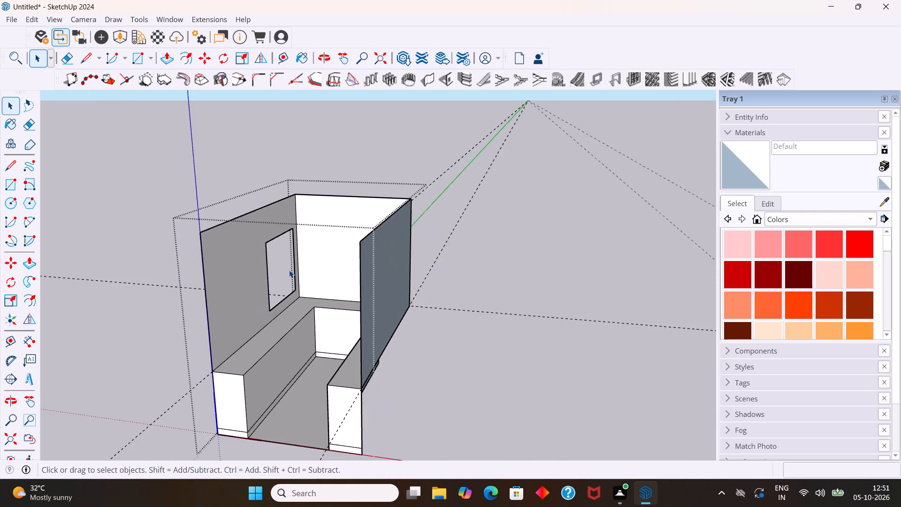
pyautogui.scroll(-4, 295, 303)
pyautogui.moveTo(319, 428); pyautogui.dragTo(392, 291, button='middle')
pyautogui.middleClick(392, 290)
pyautogui.scroll(4, 270, 387)
pyautogui.scroll(20, 276, 340)
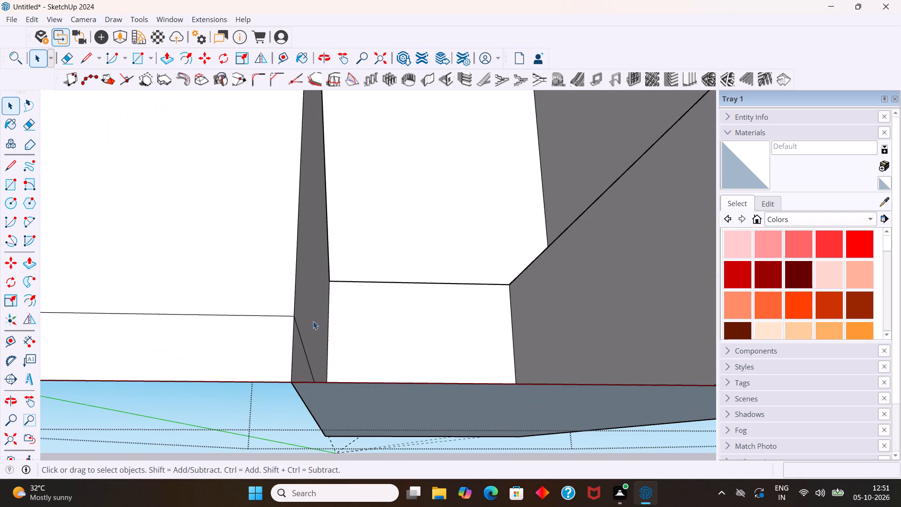
pyautogui.scroll(6, 313, 321)
pyautogui.scroll(-5, 301, 309)
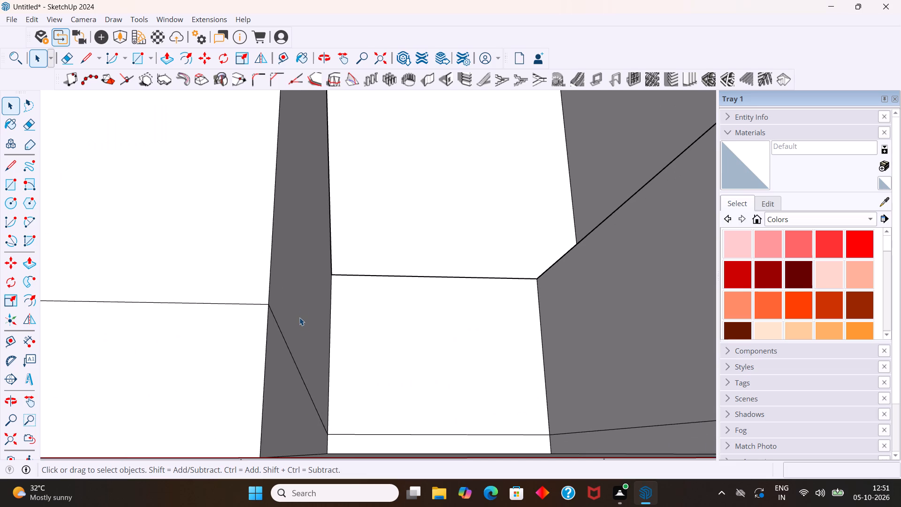
pyautogui.scroll(-1, 299, 317)
pyautogui.moveTo(299, 315); pyautogui.dragTo(317, 334, button='middle')
pyautogui.middleClick(317, 334)
pyautogui.scroll(-3, 317, 334)
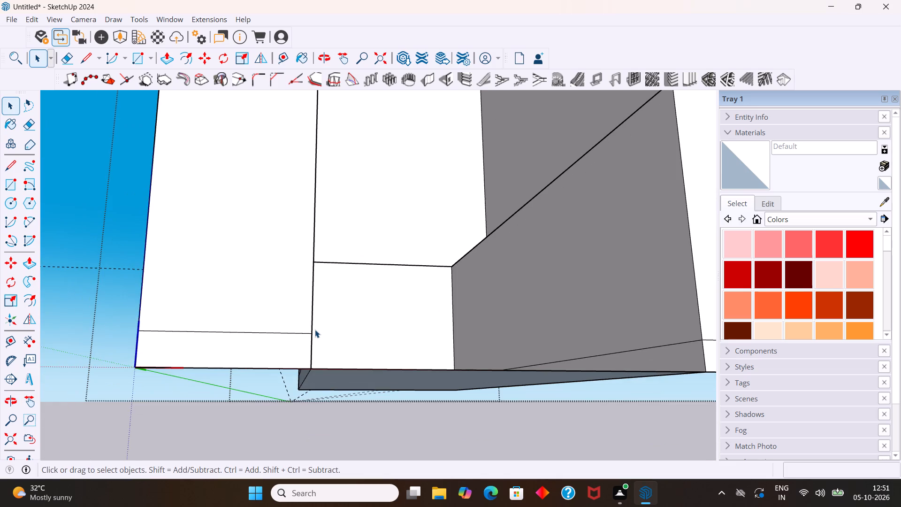
pyautogui.scroll(-11, 315, 330)
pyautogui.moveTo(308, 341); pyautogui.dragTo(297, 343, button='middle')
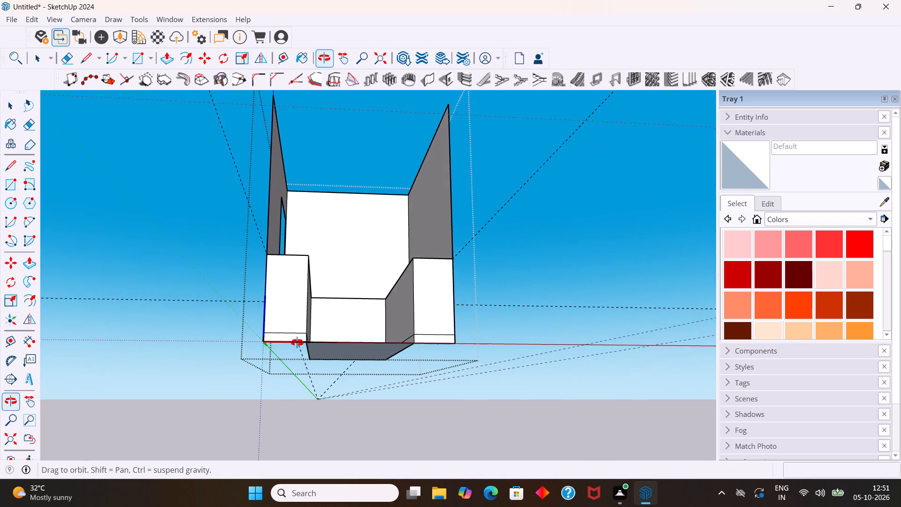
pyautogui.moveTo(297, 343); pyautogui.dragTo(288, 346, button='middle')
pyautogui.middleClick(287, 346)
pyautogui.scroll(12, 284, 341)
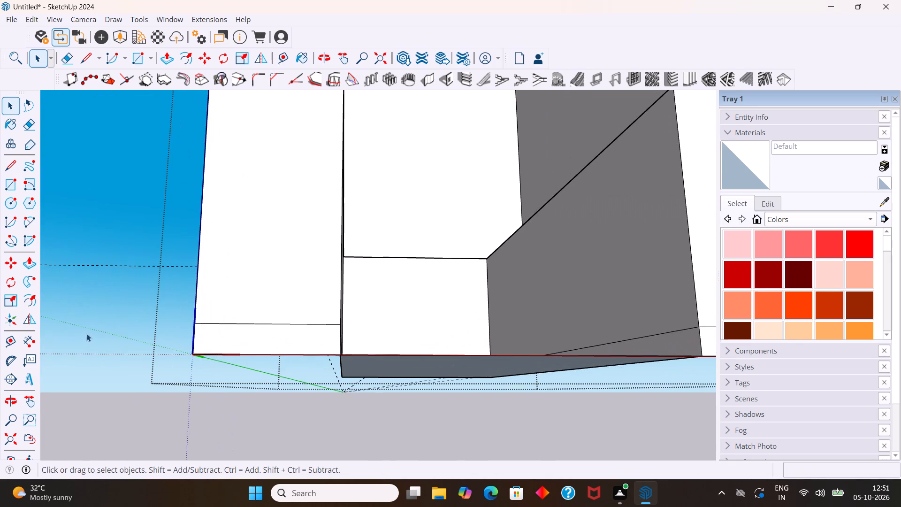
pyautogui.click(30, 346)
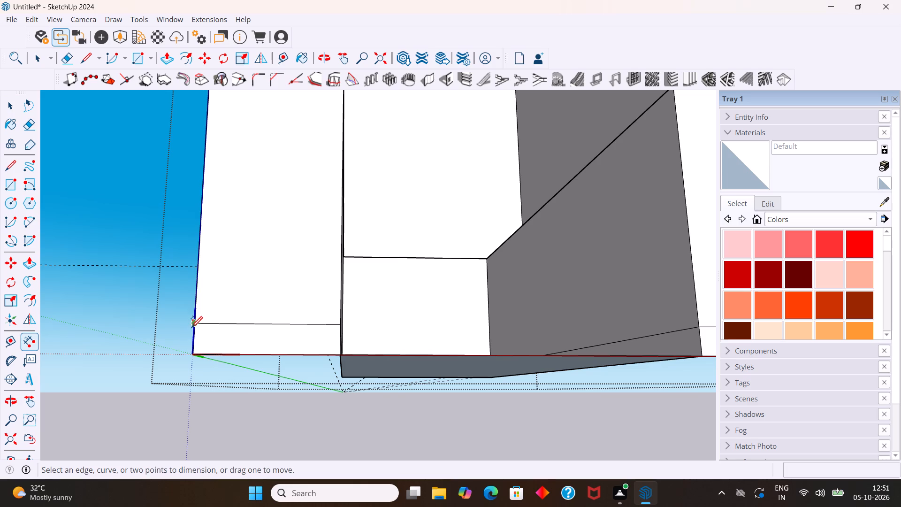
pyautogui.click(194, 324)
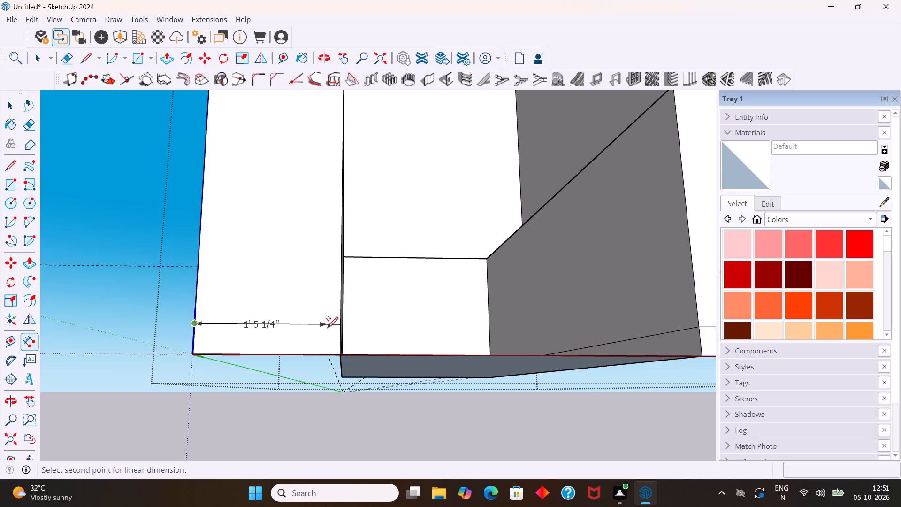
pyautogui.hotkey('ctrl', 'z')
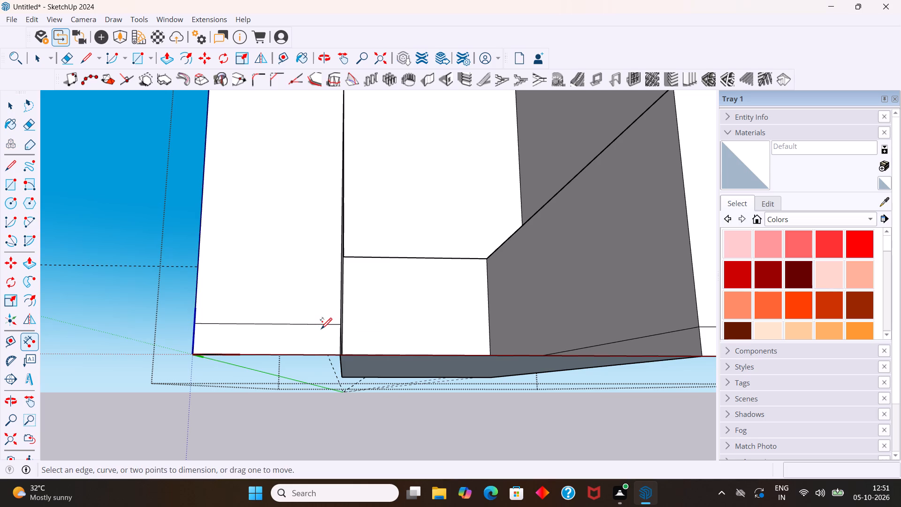
# Undo the cabinet blocks pulled out along the three walls, going back to the bare U-shaped base.
pyautogui.hotkey('ctrl', 'z')
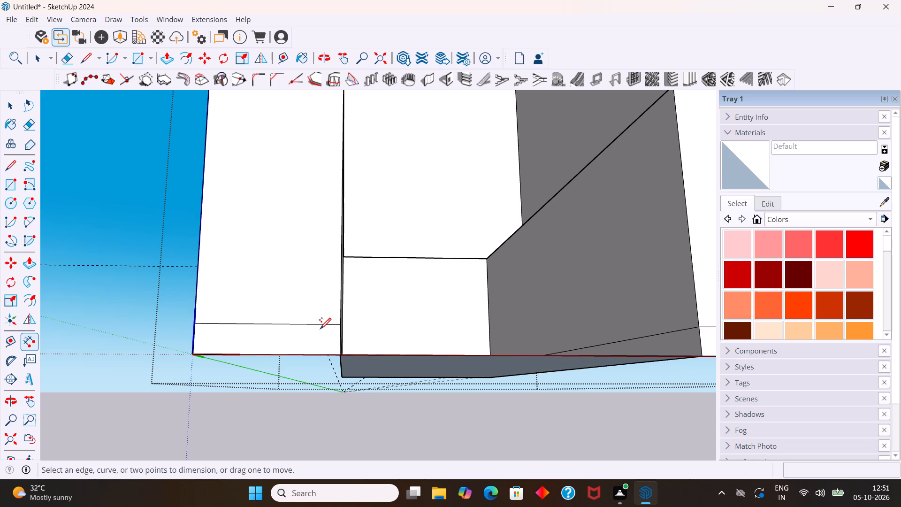
pyautogui.keyDown('ctrl'); pyautogui.scroll(-11, 318, 338); pyautogui.keyUp('ctrl')
pyautogui.moveTo(303, 355); pyautogui.dragTo(313, 400, button='middle')
pyautogui.middleClick(313, 400)
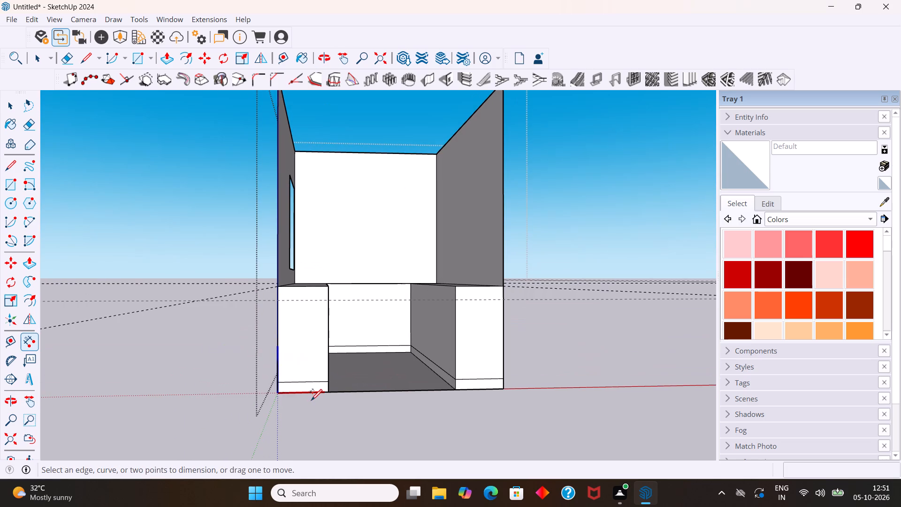
pyautogui.hotkey('ctrl', 'z')
pyautogui.hotkey('ctrl', 'z')
pyautogui.hotkey('ctrl', 'z')
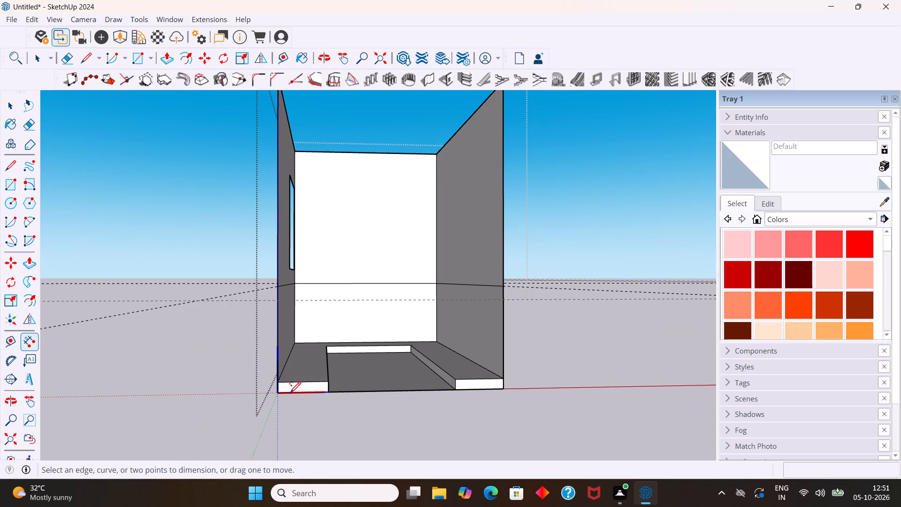
# Measure the width of the base's end face on the window side of the open end.
pyautogui.click(278, 384)
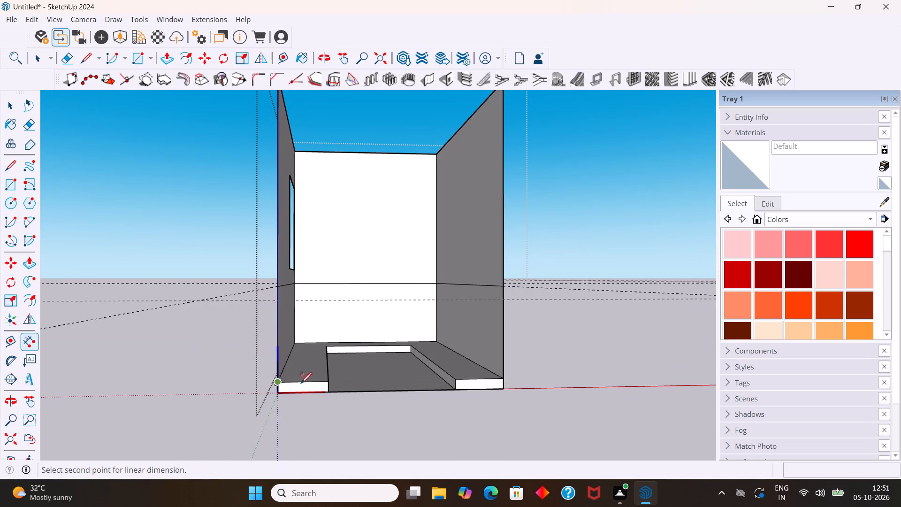
pyautogui.click(331, 383)
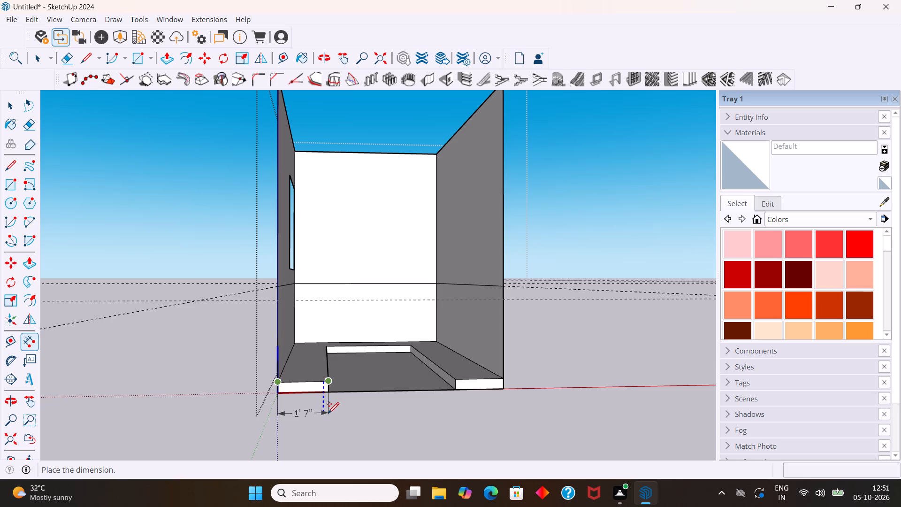
pyautogui.press('space')
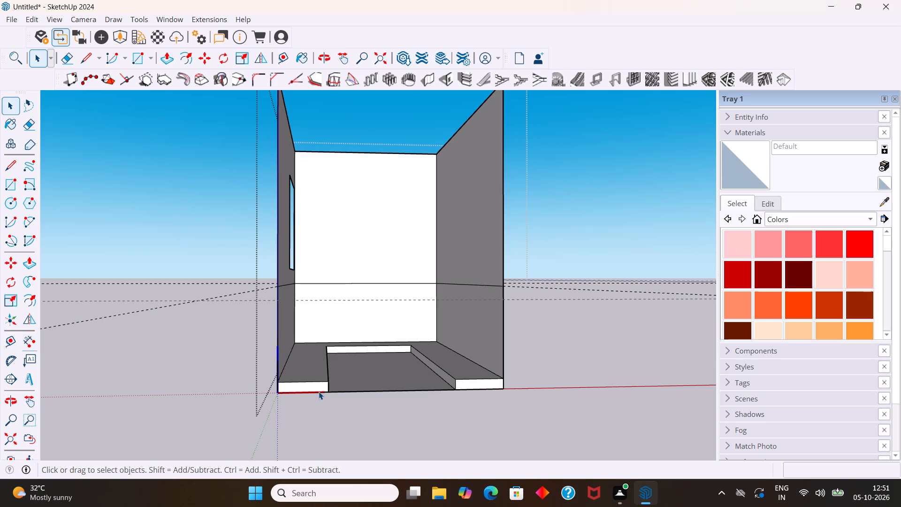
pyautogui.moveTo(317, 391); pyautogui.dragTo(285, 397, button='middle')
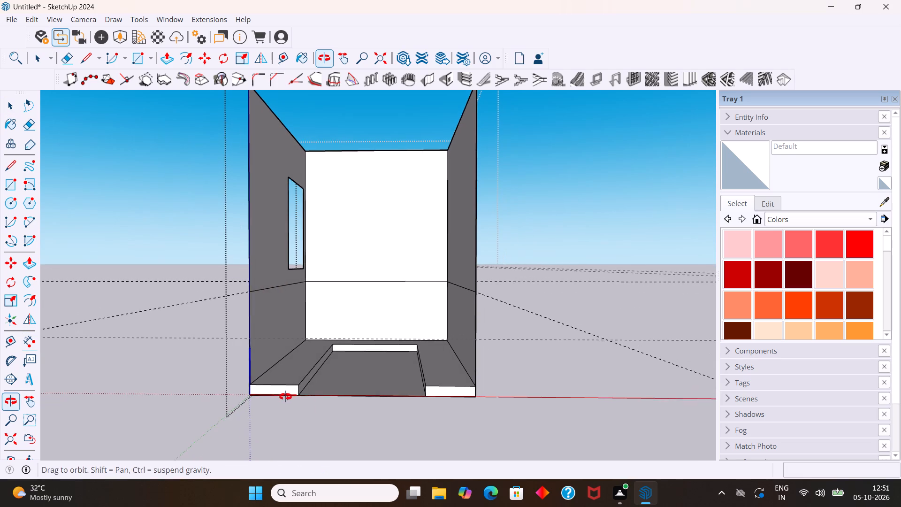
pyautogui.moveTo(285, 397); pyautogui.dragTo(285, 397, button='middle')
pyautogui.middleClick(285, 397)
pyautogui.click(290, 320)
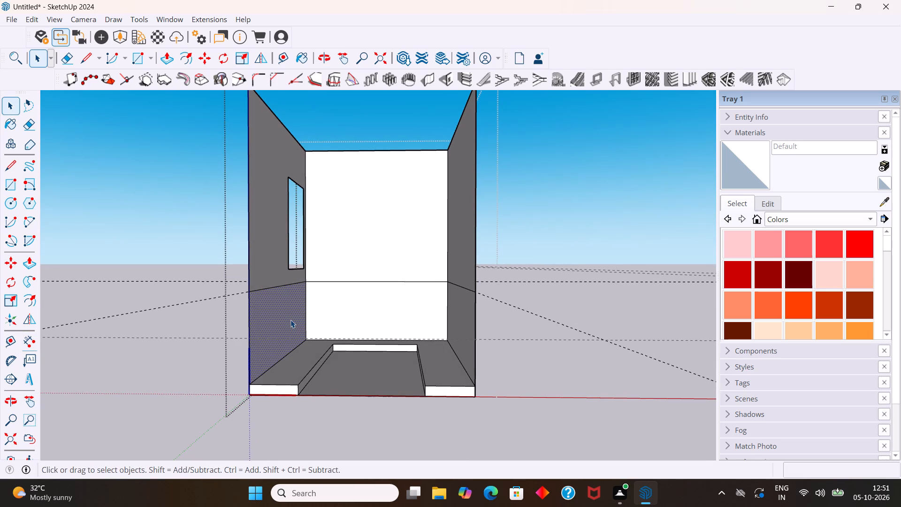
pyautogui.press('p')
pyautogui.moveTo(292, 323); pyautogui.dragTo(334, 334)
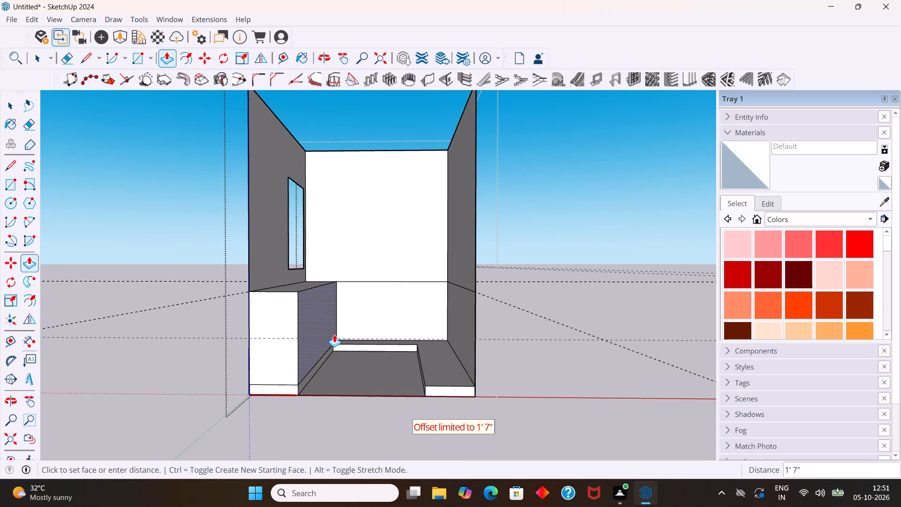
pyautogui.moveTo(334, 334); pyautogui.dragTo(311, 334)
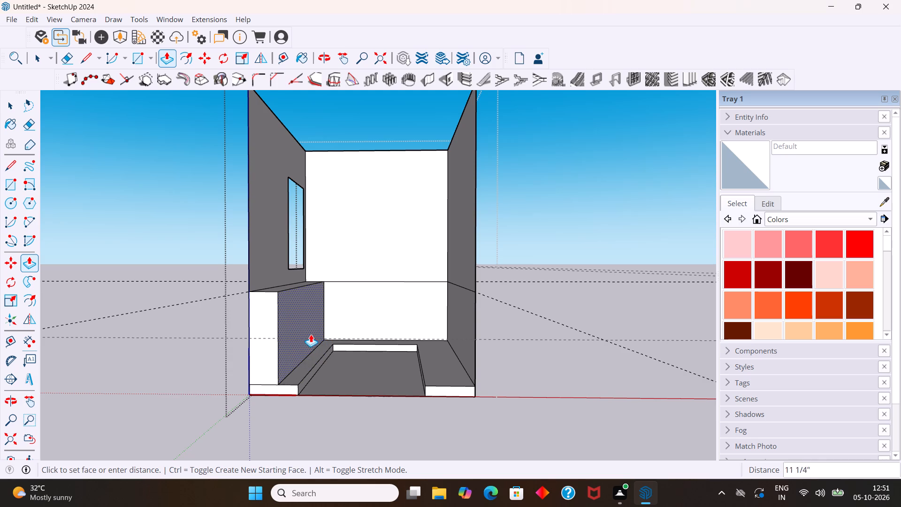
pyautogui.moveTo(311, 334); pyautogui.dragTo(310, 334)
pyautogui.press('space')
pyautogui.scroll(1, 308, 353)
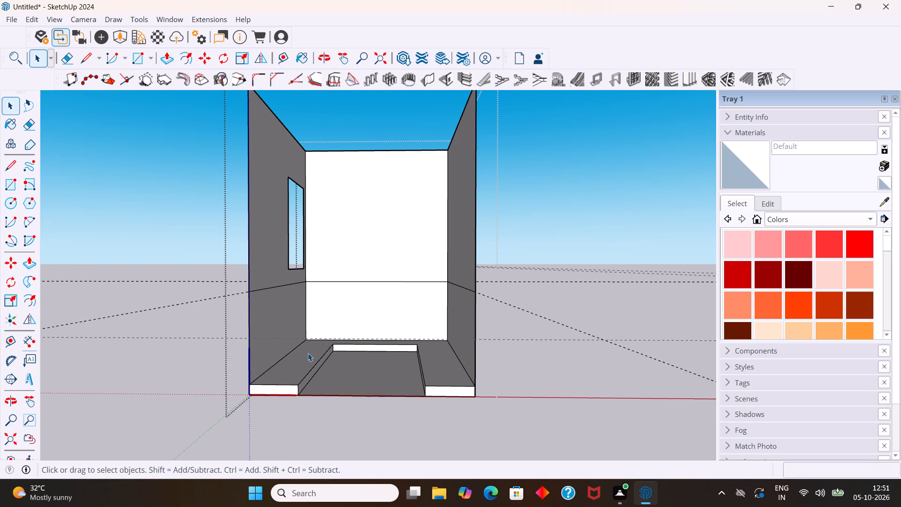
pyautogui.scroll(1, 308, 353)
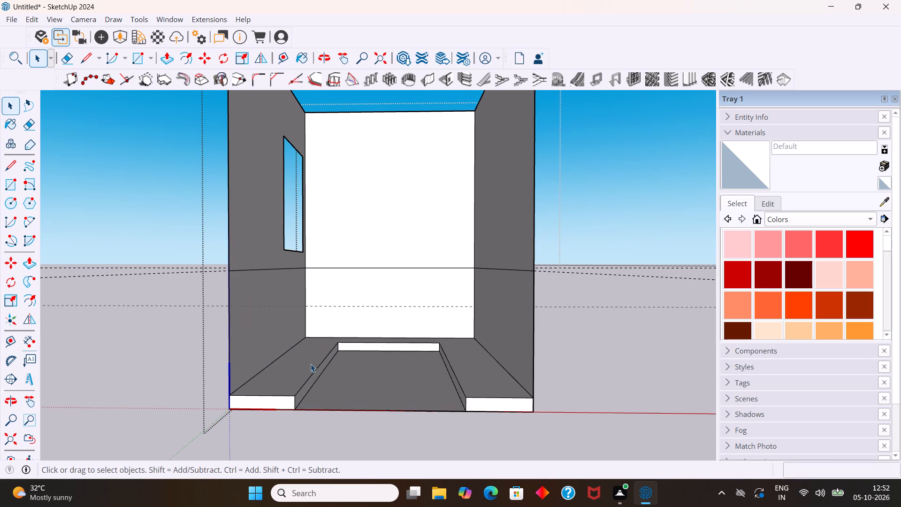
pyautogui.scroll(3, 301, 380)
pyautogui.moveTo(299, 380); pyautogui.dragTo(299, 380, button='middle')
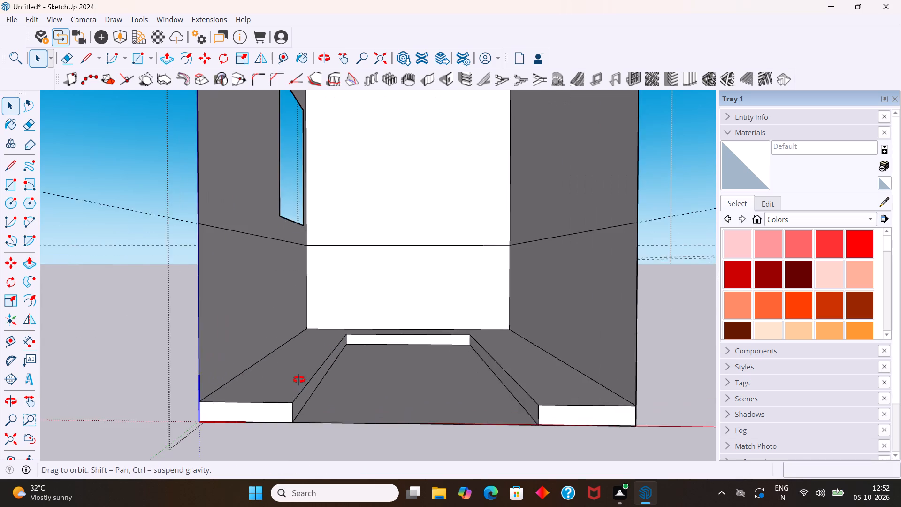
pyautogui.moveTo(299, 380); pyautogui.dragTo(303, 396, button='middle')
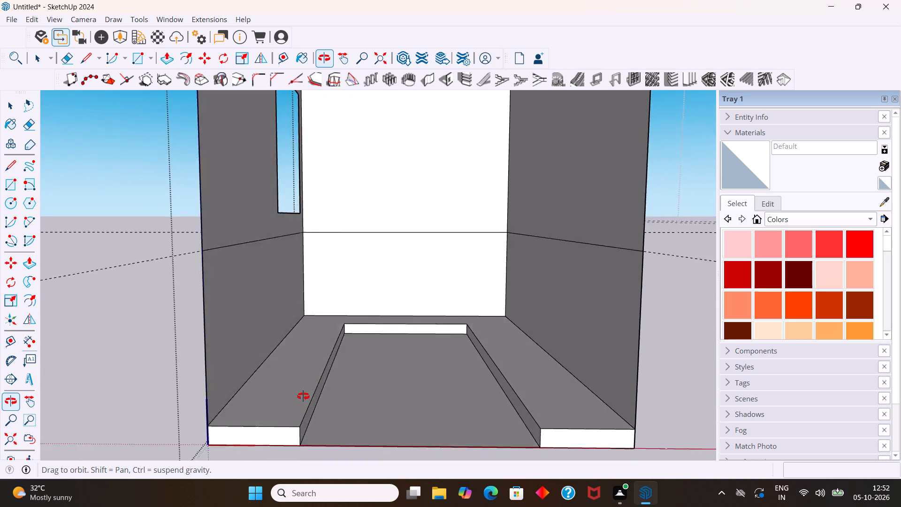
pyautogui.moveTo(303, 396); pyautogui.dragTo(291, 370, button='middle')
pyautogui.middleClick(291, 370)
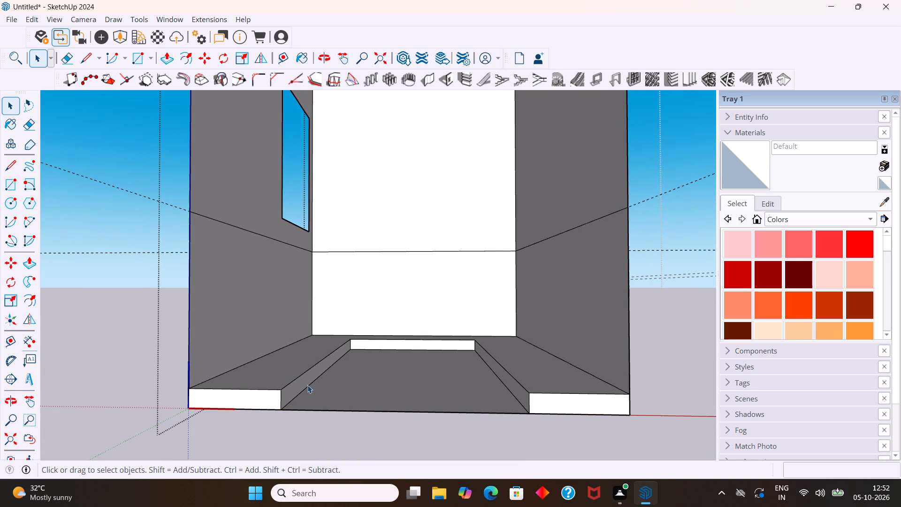
# Undo all remaining modelling, including the lines, guides, base and walls, back to the empty starting model.
pyautogui.hotkey('ctrl', 'z')
pyautogui.hotkey('ctrl', 'z')
pyautogui.hotkey('ctrl', 'z')
pyautogui.hotkey('ctrl', 'z')
pyautogui.hotkey('ctrl', 'z')
pyautogui.hotkey('ctrl', 'z')
pyautogui.hotkey('ctrl', 'z')
pyautogui.hotkey('ctrl', 'z')
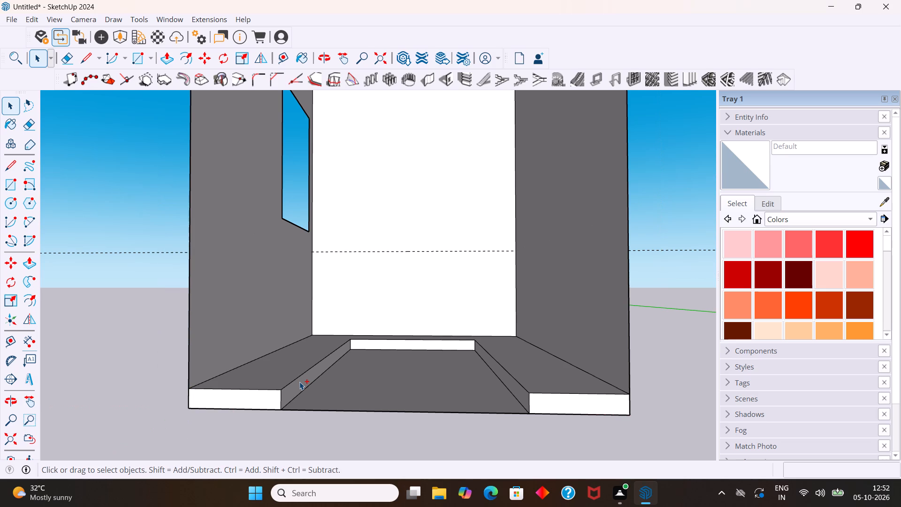
pyautogui.hotkey('ctrl', 'z')
pyautogui.hotkey('ctrl', 'z')
pyautogui.hotkey('ctrl', 'z')
pyautogui.hotkey('ctrl', 'z')
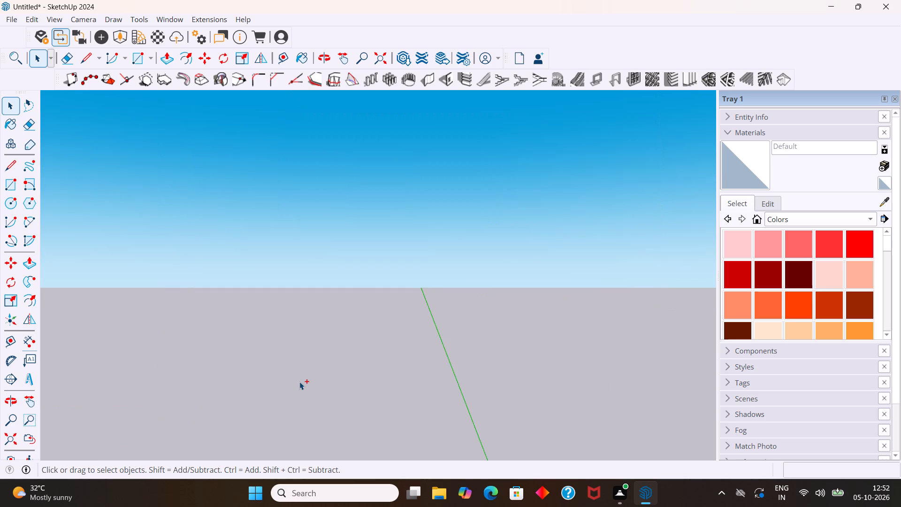
pyautogui.hotkey('ctrl', 'z')
pyautogui.scroll(-5, 299, 382)
pyautogui.scroll(-10, 497, 357)
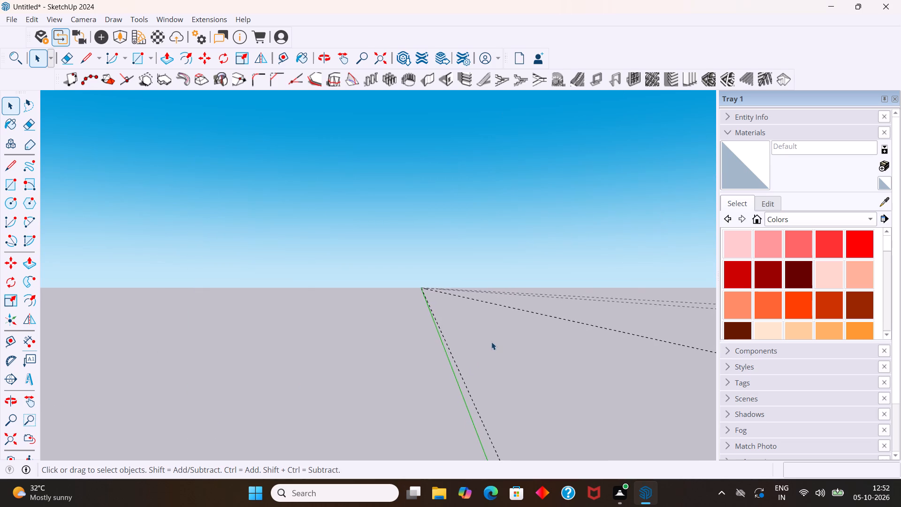
pyautogui.scroll(-13, 491, 342)
pyautogui.hotkey('ctrl', 'z')
pyautogui.hotkey('ctrl', 'z')
pyautogui.hotkey('ctrl', 'z')
pyautogui.hotkey('ctrl', 'z')
pyautogui.hotkey('ctrl', 'z')
pyautogui.hotkey('ctrl', 'z')
pyautogui.hotkey('ctrl', 'z')
pyautogui.hotkey('ctrl', 'z')
pyautogui.hotkey('ctrl', 'z')
pyautogui.hotkey('ctrl', 'z')
pyautogui.hotkey('ctrl', 'z')
pyautogui.hotkey('ctrl', 'z')
pyautogui.hotkey('ctrl', 'z')
pyautogui.hotkey('ctrl', 'z')
pyautogui.hotkey('ctrl', 'z')
pyautogui.hotkey('ctrl', 'z')
pyautogui.hotkey('ctrl', 'z')
pyautogui.hotkey('ctrl', 'z')
pyautogui.hotkey('ctrl', 'z')
pyautogui.hotkey('ctrl', 'z')
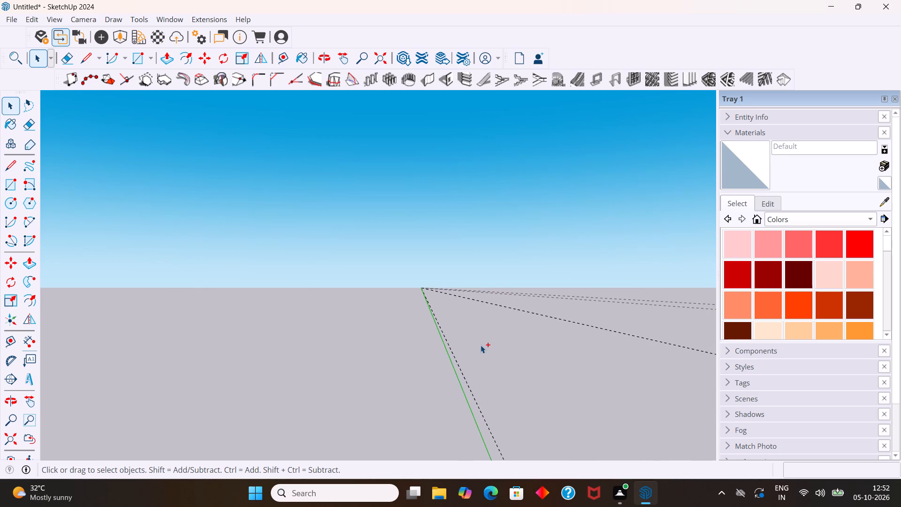
# Bring the axes origin and the scale figure back into a near eye-level view.
pyautogui.scroll(-5, 478, 346)
pyautogui.scroll(-3, 421, 341)
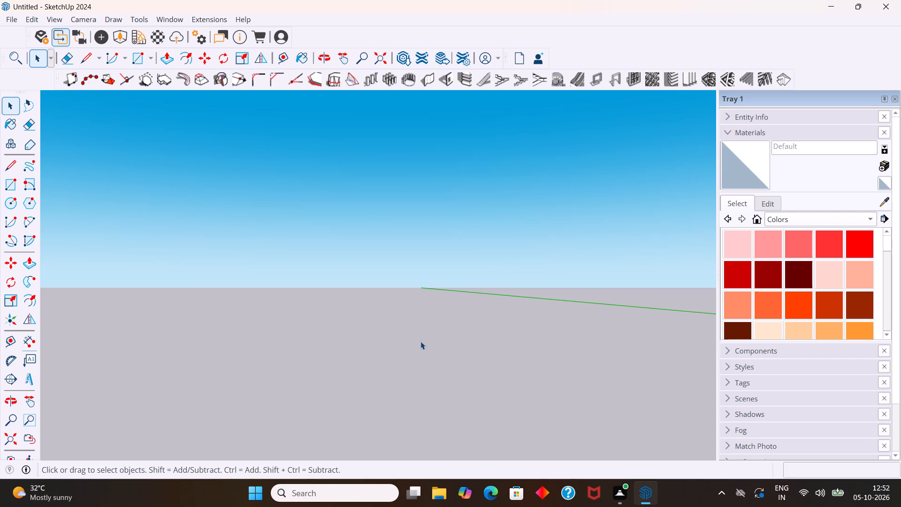
pyautogui.scroll(-1, 420, 341)
pyautogui.scroll(-1, 313, 353)
pyautogui.scroll(-4, 419, 324)
pyautogui.scroll(2, 419, 340)
pyautogui.scroll(-5, 608, 315)
pyautogui.scroll(-5, 527, 367)
pyautogui.moveTo(469, 366); pyautogui.dragTo(363, 361, button='middle')
pyautogui.scroll(-1, 104, 392)
pyautogui.scroll(1, 363, 361)
pyautogui.scroll(-3, 359, 361)
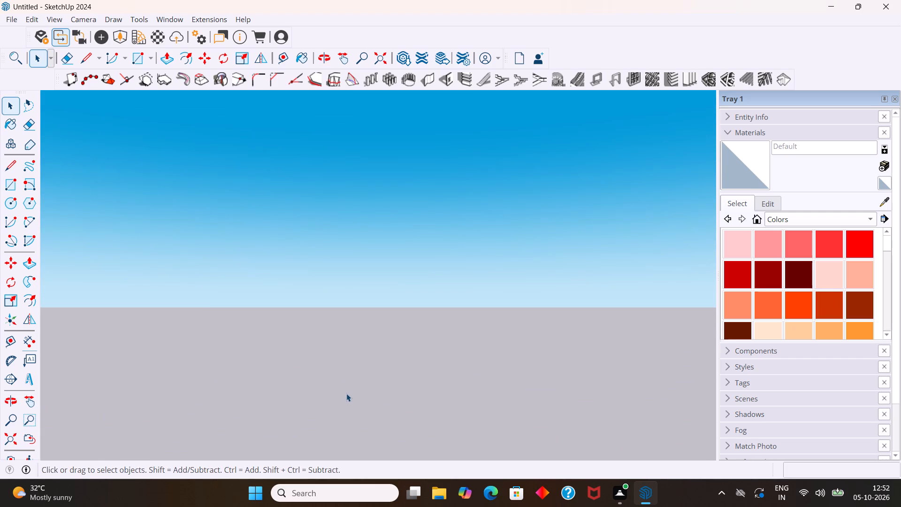
pyautogui.scroll(-9, 351, 386)
pyautogui.scroll(2, 280, 361)
pyautogui.scroll(-17, 268, 358)
pyautogui.scroll(2, 245, 364)
pyautogui.scroll(-18, 204, 387)
pyautogui.scroll(1, 209, 384)
pyautogui.moveTo(252, 359); pyautogui.dragTo(342, 373, button='middle')
pyautogui.scroll(-1, 118, 378)
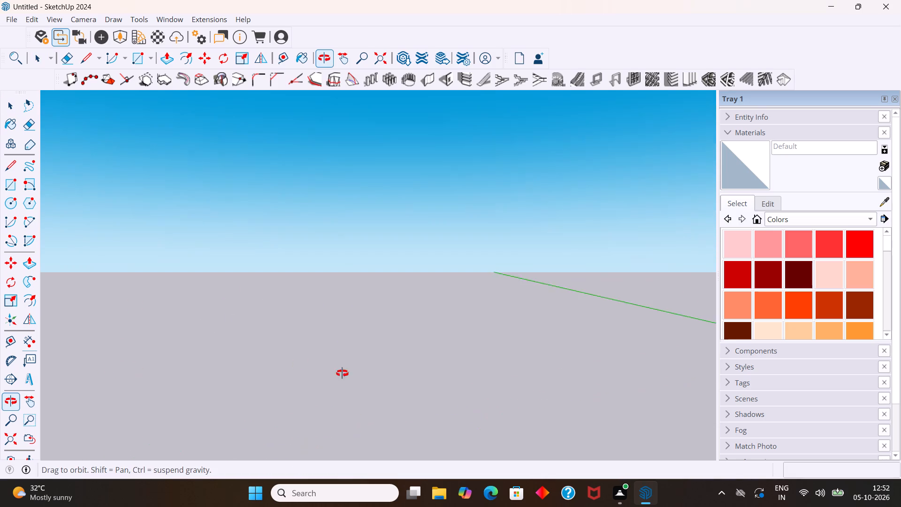
pyautogui.moveTo(342, 373); pyautogui.dragTo(773, 365, button='middle')
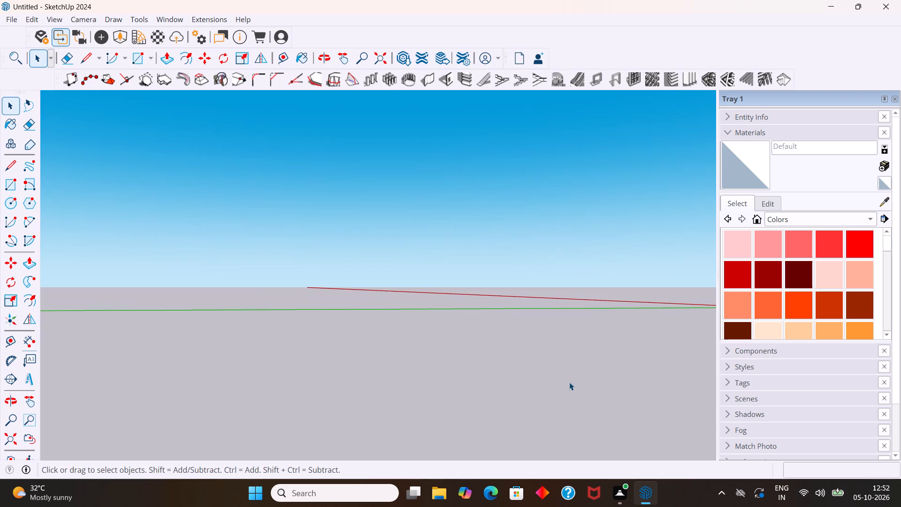
pyautogui.moveTo(564, 382); pyautogui.dragTo(714, 376, button='middle')
pyautogui.scroll(8, 556, 344)
pyautogui.moveTo(532, 310); pyautogui.dragTo(329, 464, button='middle')
pyautogui.middleClick(329, 464)
pyautogui.moveTo(548, 361); pyautogui.dragTo(110, 389, button='middle')
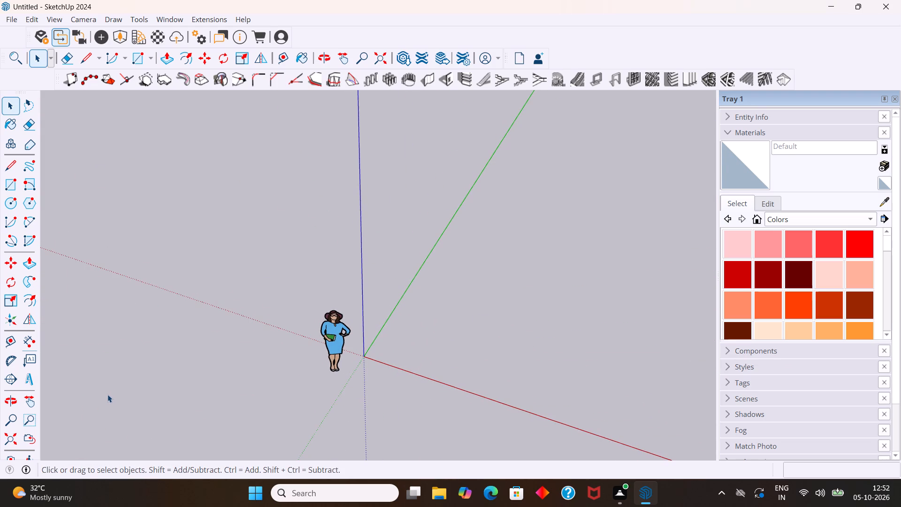
pyautogui.moveTo(365, 389); pyautogui.dragTo(378, 248, button='middle')
pyautogui.scroll(2, 403, 354)
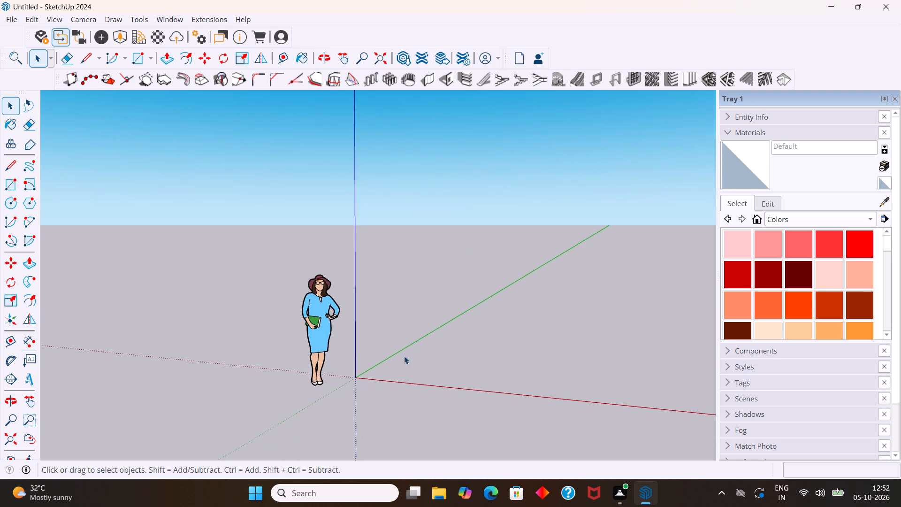
pyautogui.scroll(1, 404, 356)
pyautogui.moveTo(428, 357); pyautogui.dragTo(485, 361, button='middle')
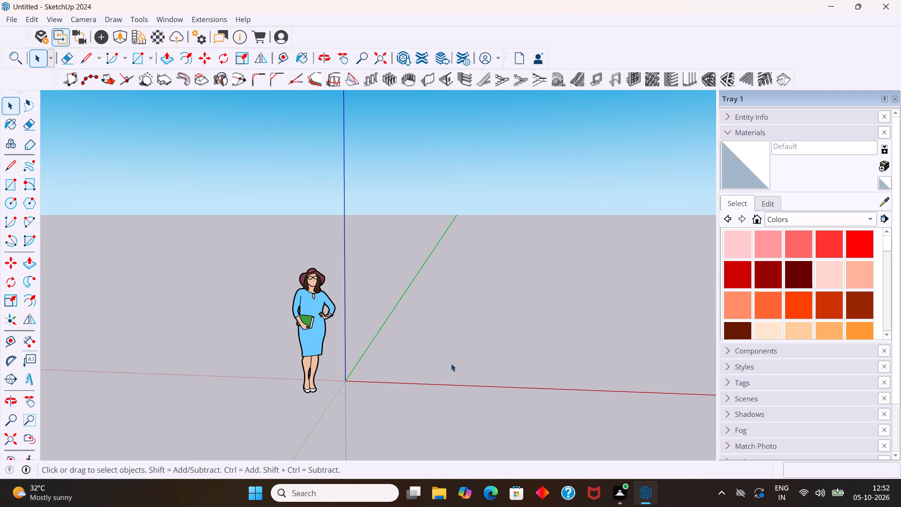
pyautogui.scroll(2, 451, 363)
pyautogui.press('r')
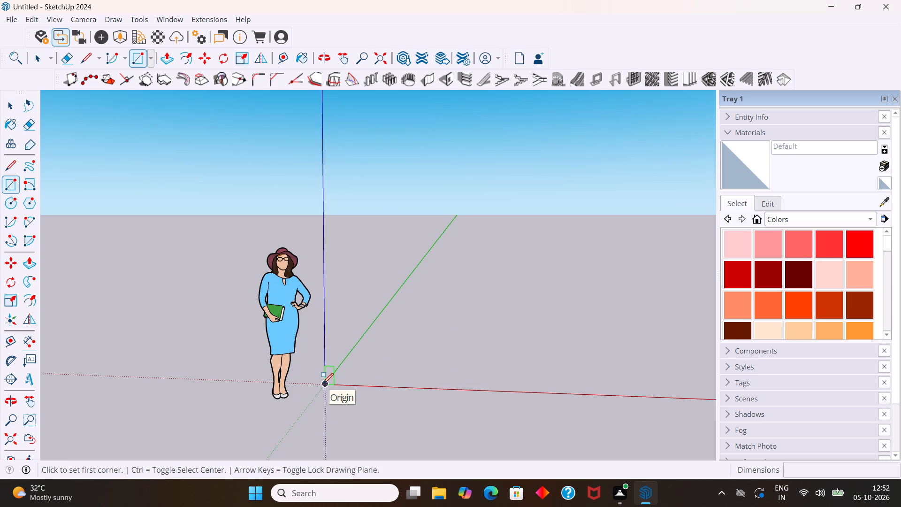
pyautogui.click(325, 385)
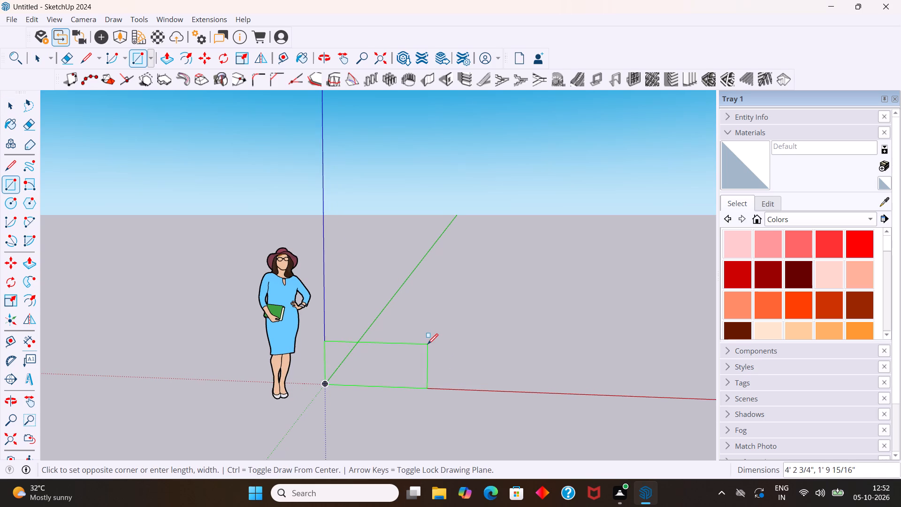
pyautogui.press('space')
# Draw an 8' by 12' rectangle flat on the ground, starting at the axes origin, with the 12' side along the green axis.
pyautogui.press('r')
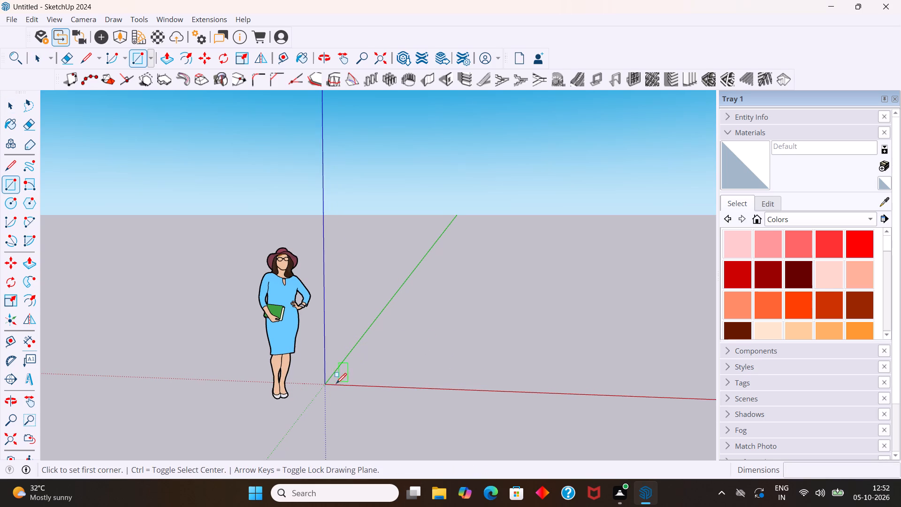
pyautogui.scroll(1, 342, 382)
pyautogui.moveTo(342, 382); pyautogui.dragTo(344, 447, button='middle')
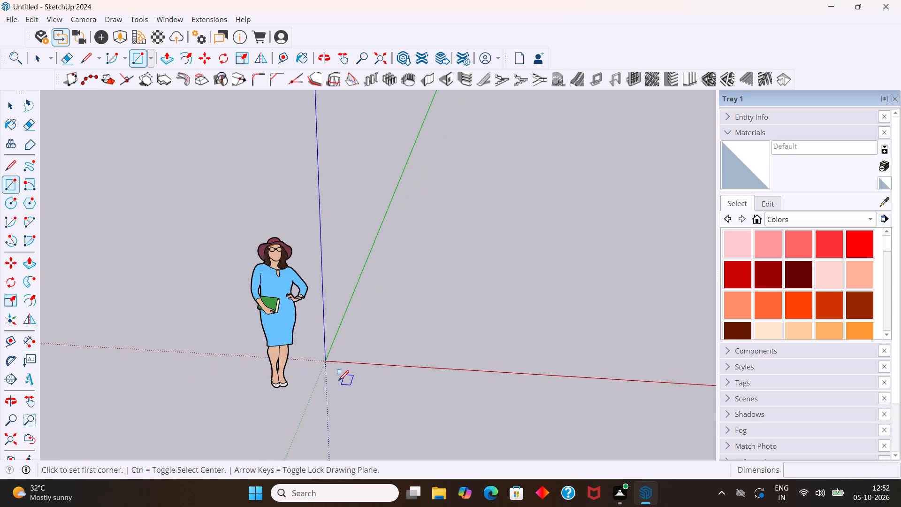
pyautogui.click(336, 361)
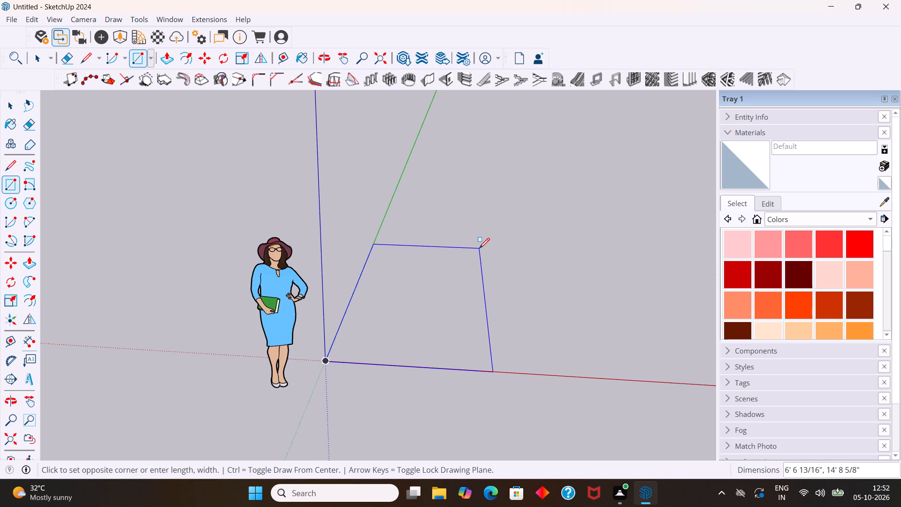
pyautogui.write("8'")
pyautogui.write(",12'")
pyautogui.press('Return')
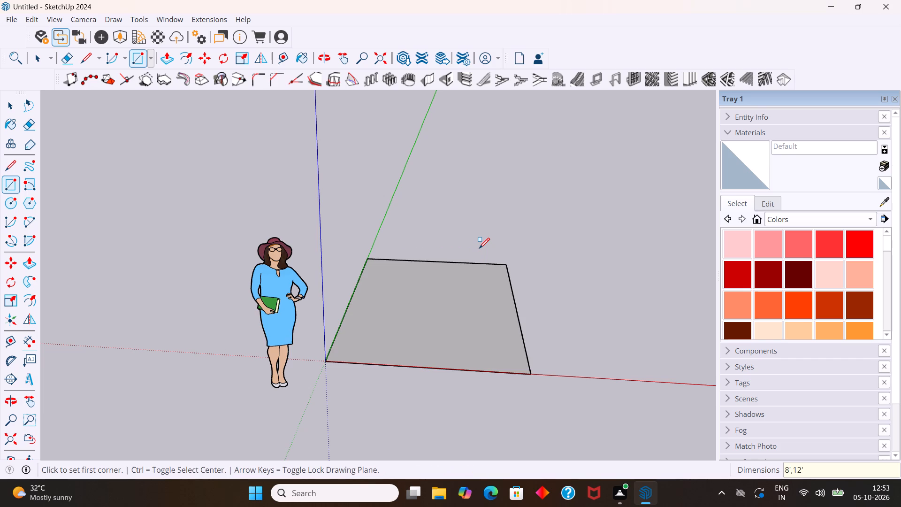
pyautogui.press('space')
# Offset the floor rectangle's outline inward by 4.5" to outline the wall thickness.
pyautogui.click(420, 293)
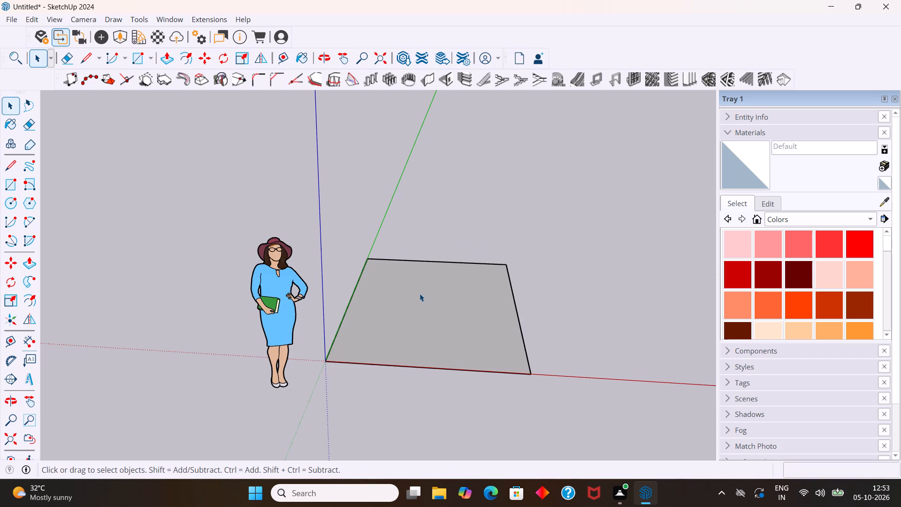
pyautogui.press('f')
pyautogui.moveTo(416, 292); pyautogui.dragTo(397, 312)
pyautogui.write('4.5')
pyautogui.moveTo(397, 312); pyautogui.dragTo(398, 313)
pyautogui.press('Return')
pyautogui.press('space')
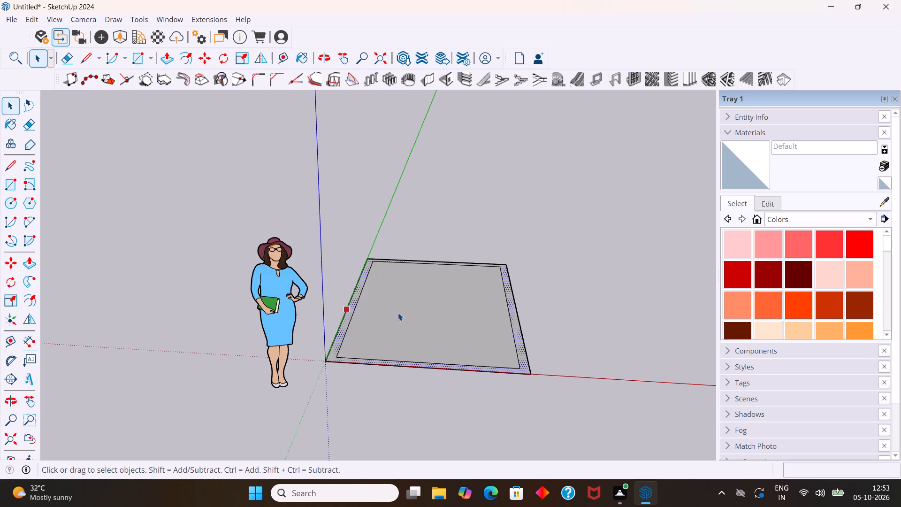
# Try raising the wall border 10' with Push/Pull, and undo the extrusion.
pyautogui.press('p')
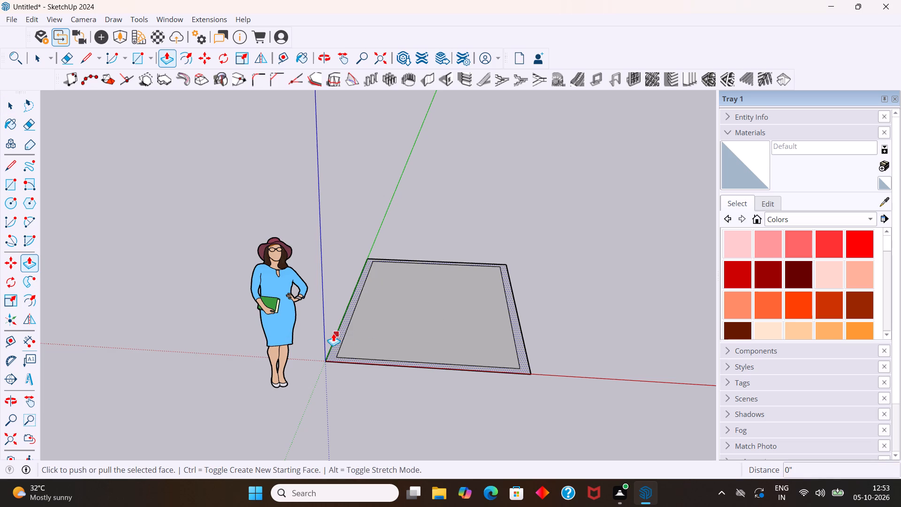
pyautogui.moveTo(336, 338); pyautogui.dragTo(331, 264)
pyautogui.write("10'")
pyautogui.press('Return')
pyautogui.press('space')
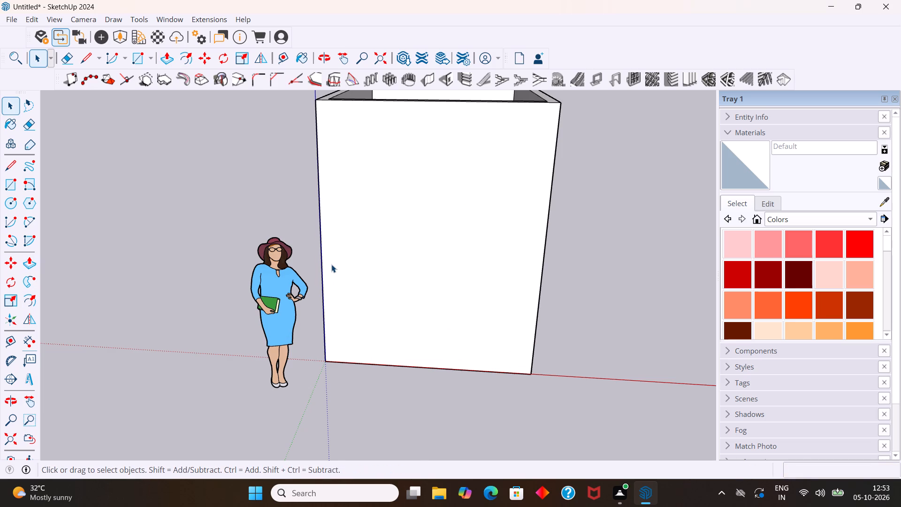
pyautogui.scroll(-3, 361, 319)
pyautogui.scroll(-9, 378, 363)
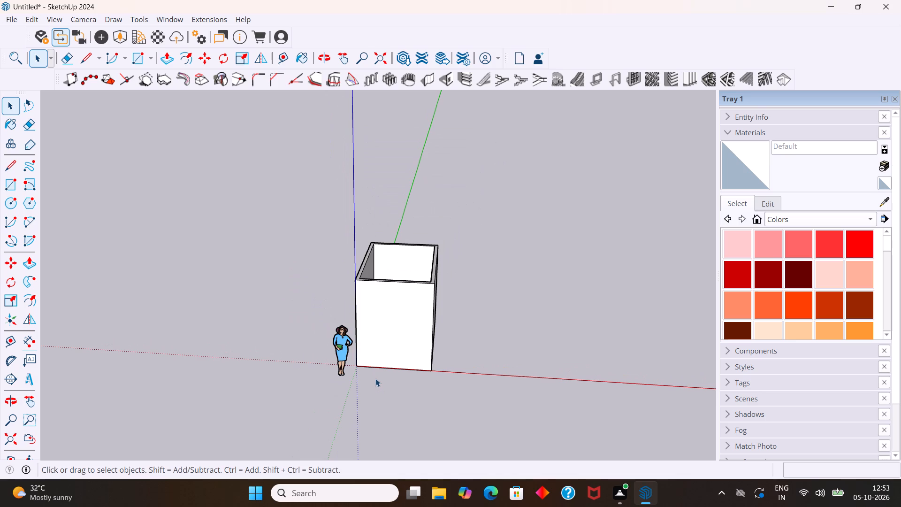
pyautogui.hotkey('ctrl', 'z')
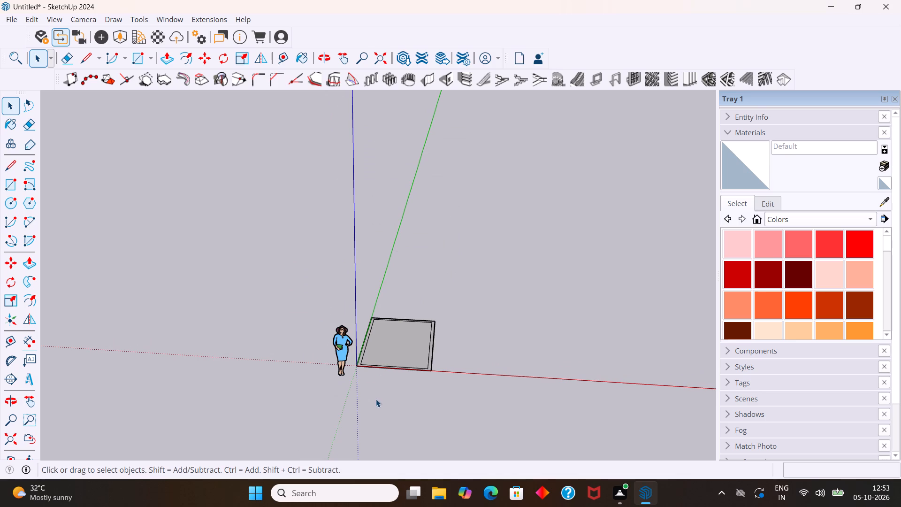
# Pull the narrow border around the floor rectangle up 10' to form the room's four walls.
pyautogui.scroll(9, 370, 369)
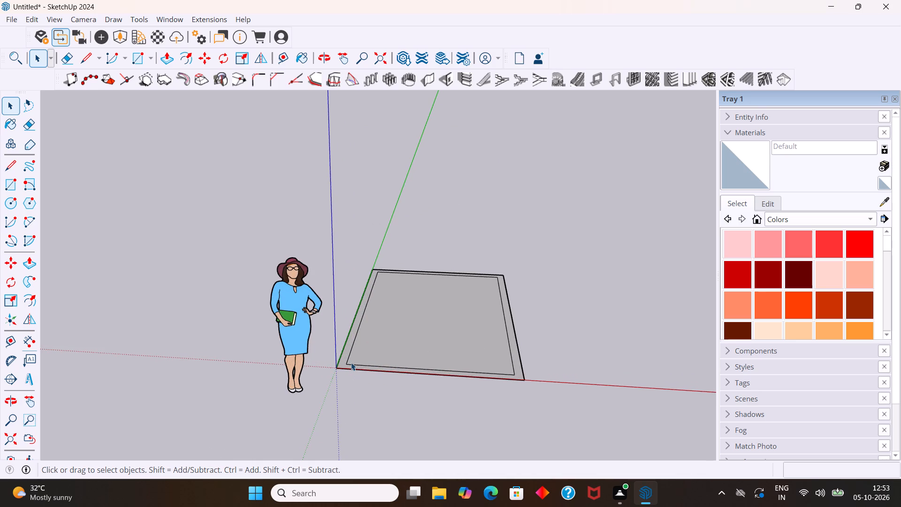
pyautogui.click(347, 349)
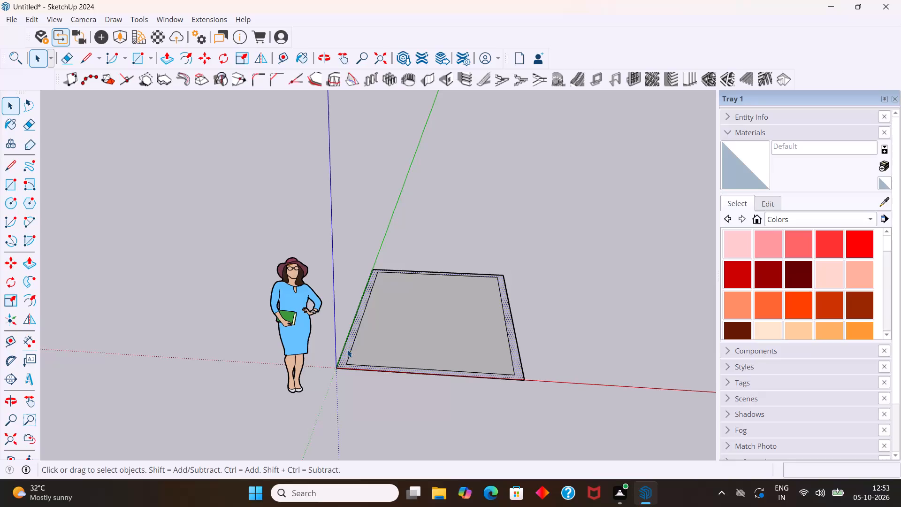
pyautogui.press('p')
pyautogui.moveTo(347, 349); pyautogui.dragTo(344, 306)
pyautogui.write('10')
pyautogui.press("'")
pyautogui.press('Return')
pyautogui.press('space')
# Examine the walled room from all sides, at eye level and from above.
pyautogui.scroll(-6, 413, 333)
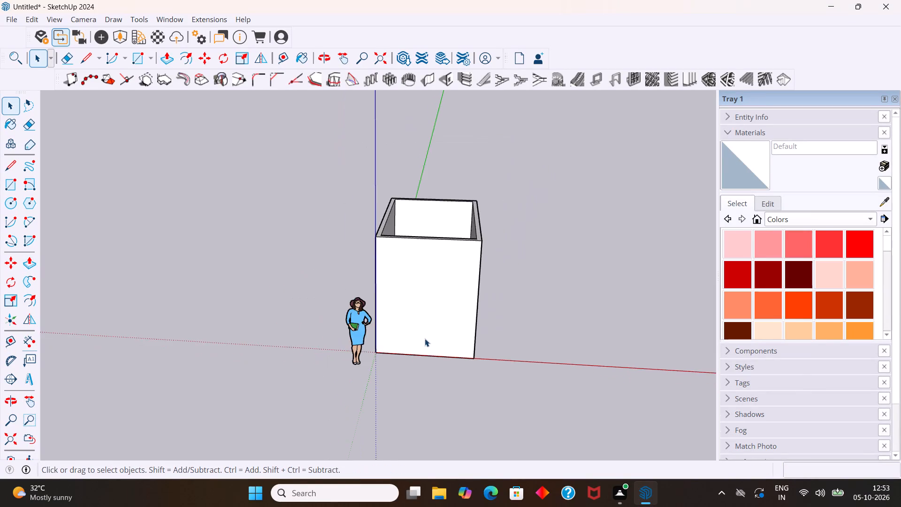
pyautogui.scroll(-6, 425, 338)
pyautogui.moveTo(455, 361); pyautogui.dragTo(38, 300, button='middle')
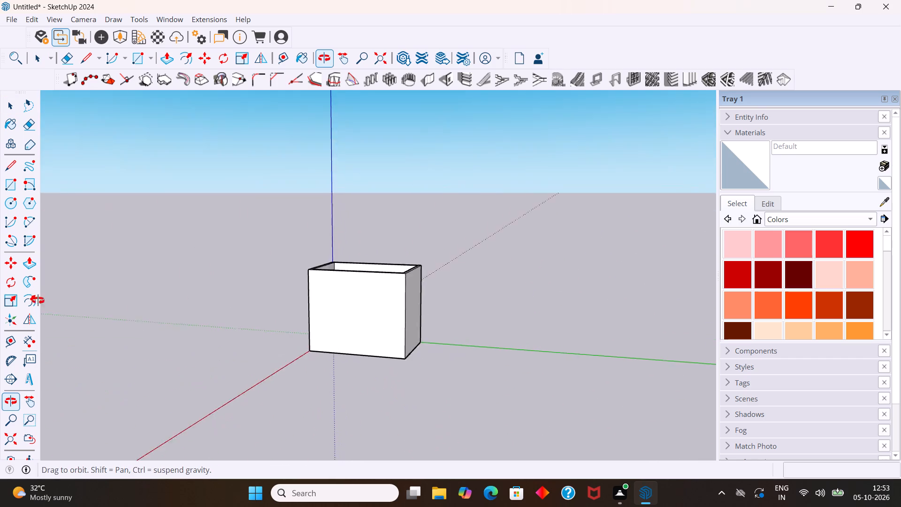
pyautogui.moveTo(38, 300); pyautogui.dragTo(48, 269, button='middle')
pyautogui.moveTo(61, 273); pyautogui.dragTo(71, 278, button='middle')
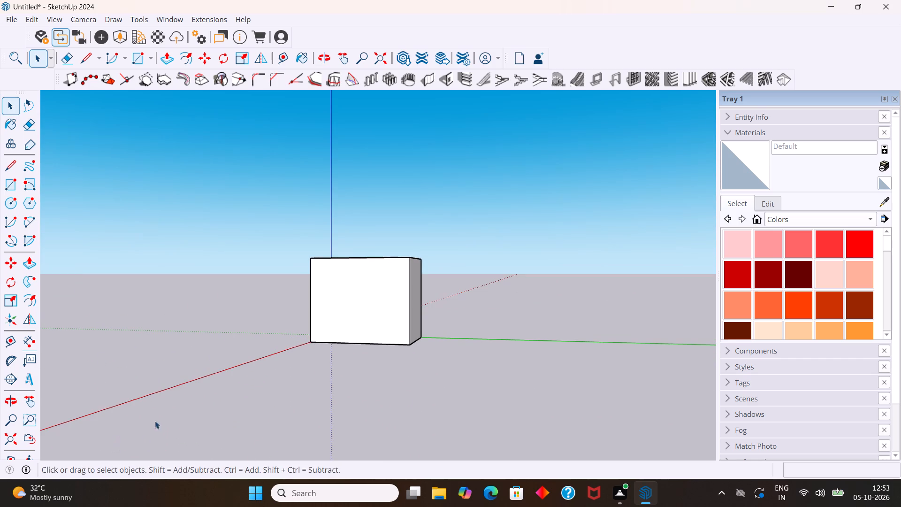
pyautogui.moveTo(364, 440); pyautogui.dragTo(283, 417, button='middle')
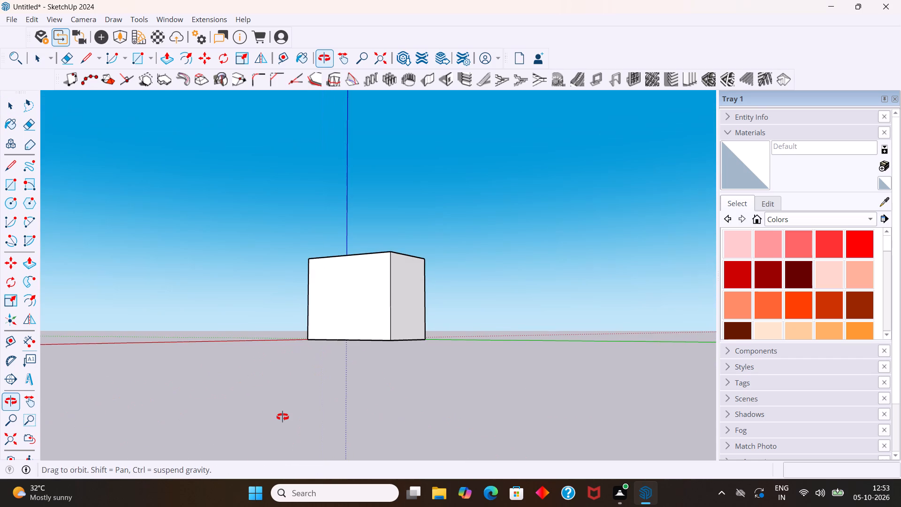
pyautogui.moveTo(283, 417); pyautogui.dragTo(279, 426, button='middle')
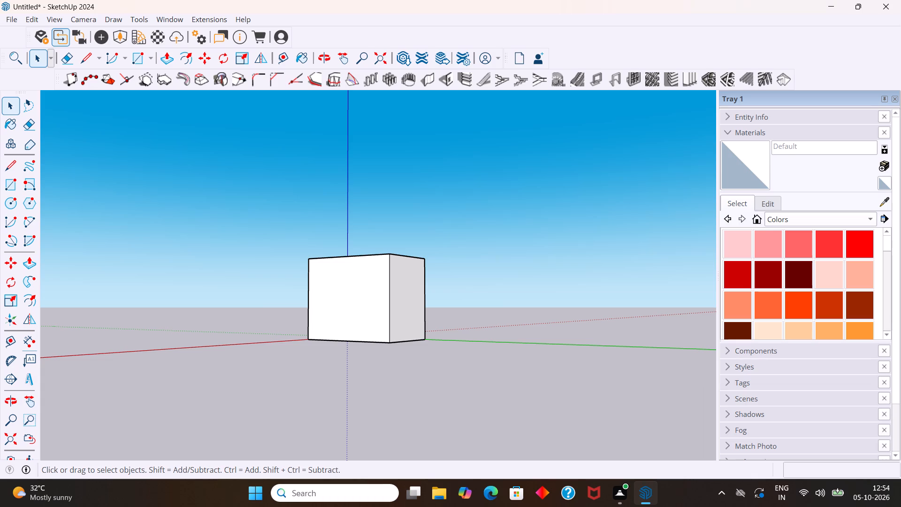
pyautogui.middleClick(306, 401)
pyautogui.moveTo(307, 401); pyautogui.dragTo(416, 434, button='middle')
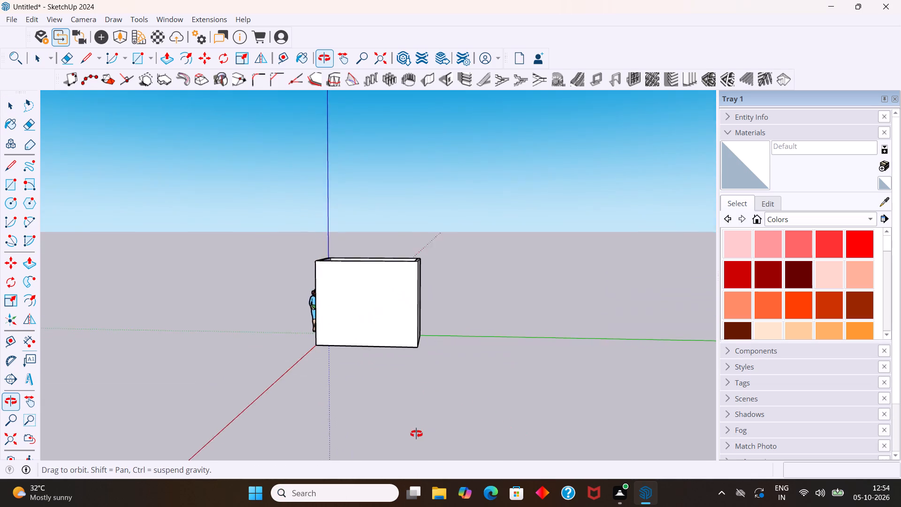
pyautogui.moveTo(416, 434); pyautogui.dragTo(415, 446, button='middle')
pyautogui.middleClick(415, 446)
pyautogui.scroll(4, 321, 389)
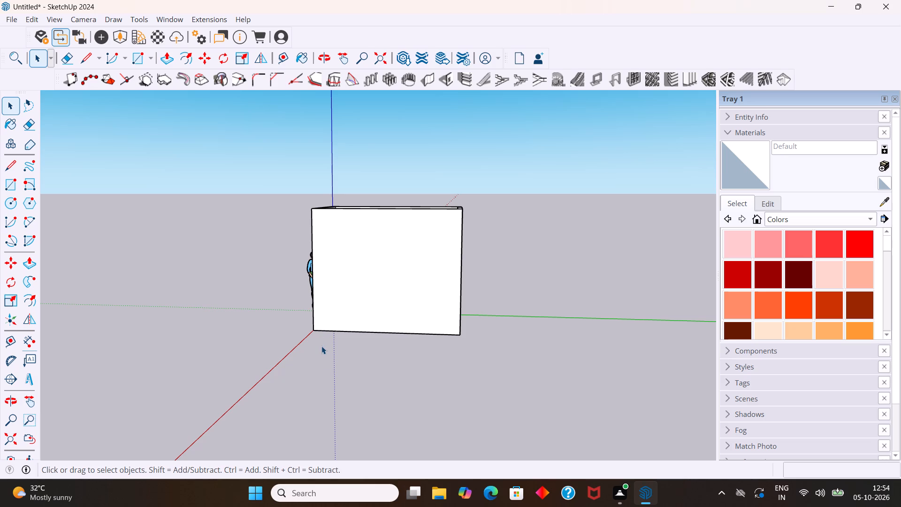
pyautogui.middleClick(336, 336)
pyautogui.middleClick(336, 336)
pyautogui.moveTo(336, 344); pyautogui.dragTo(332, 382, button='middle')
pyautogui.middleClick(332, 382)
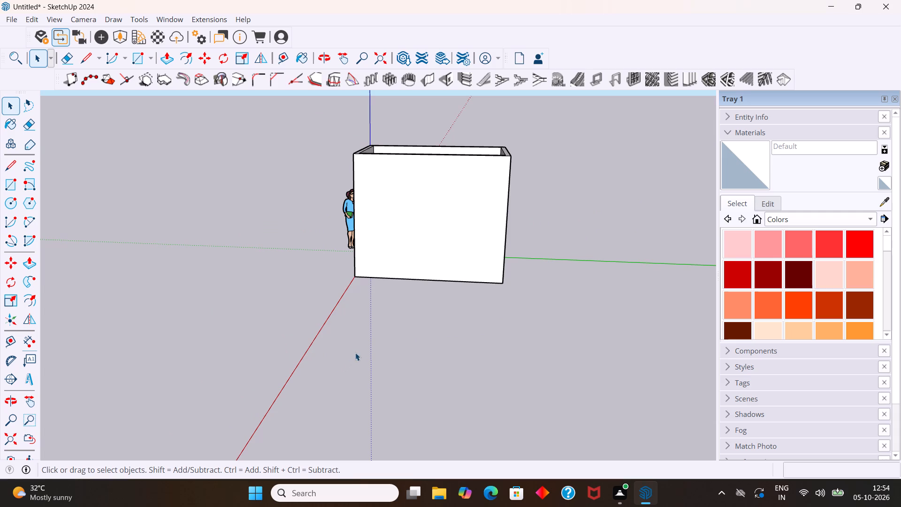
pyautogui.moveTo(478, 305); pyautogui.dragTo(0, 399, button='middle')
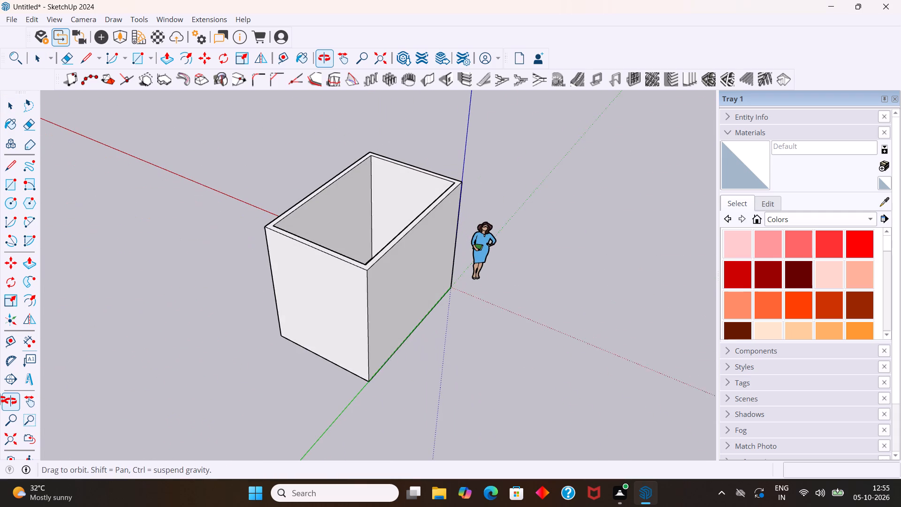
pyautogui.moveTo(0, 399); pyautogui.dragTo(0, 399, button='middle')
pyautogui.middleClick(0, 399)
pyautogui.moveTo(221, 341); pyautogui.dragTo(322, 353, button='middle')
pyautogui.scroll(2, 334, 343)
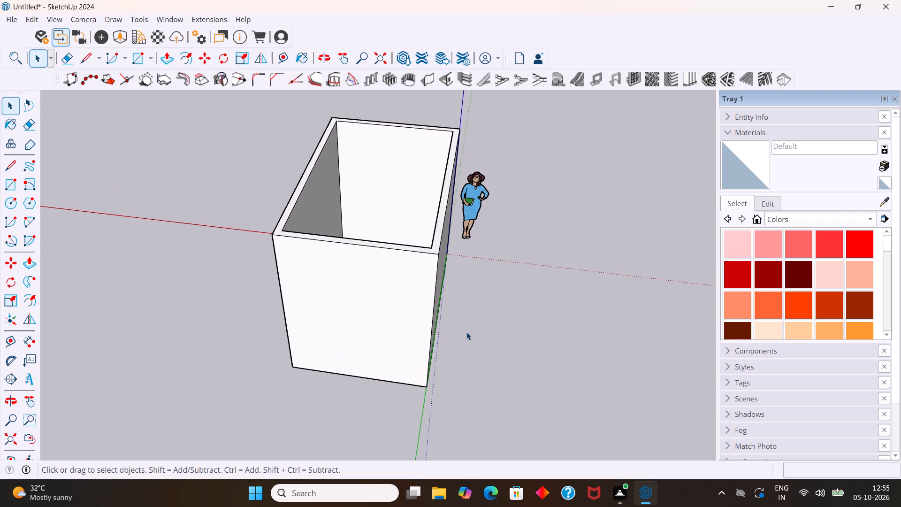
pyautogui.scroll(1, 488, 325)
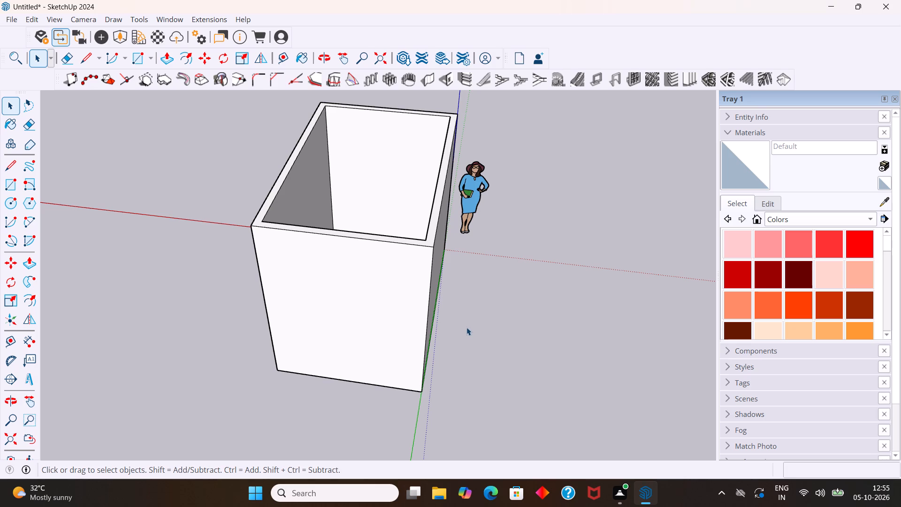
pyautogui.moveTo(467, 322); pyautogui.dragTo(398, 306, button='middle')
pyautogui.moveTo(394, 306); pyautogui.dragTo(359, 304, button='middle')
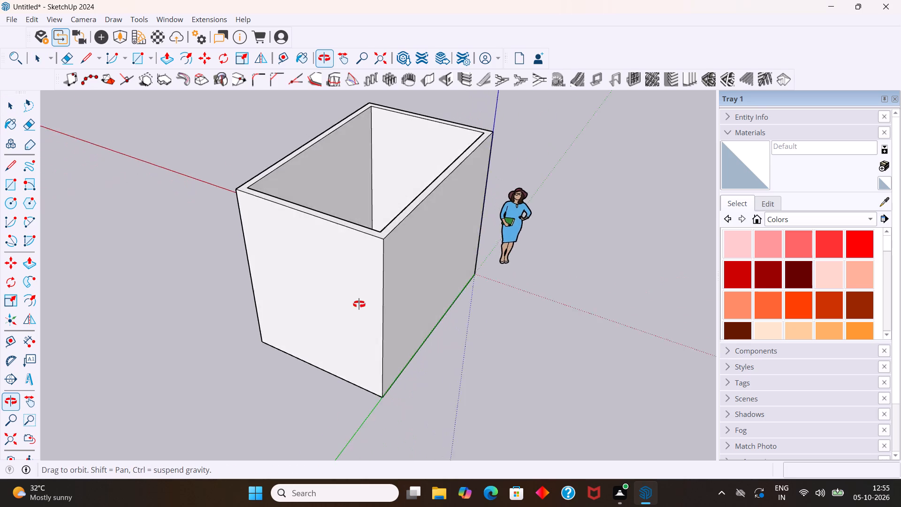
pyautogui.moveTo(359, 304); pyautogui.dragTo(531, 327, button='middle')
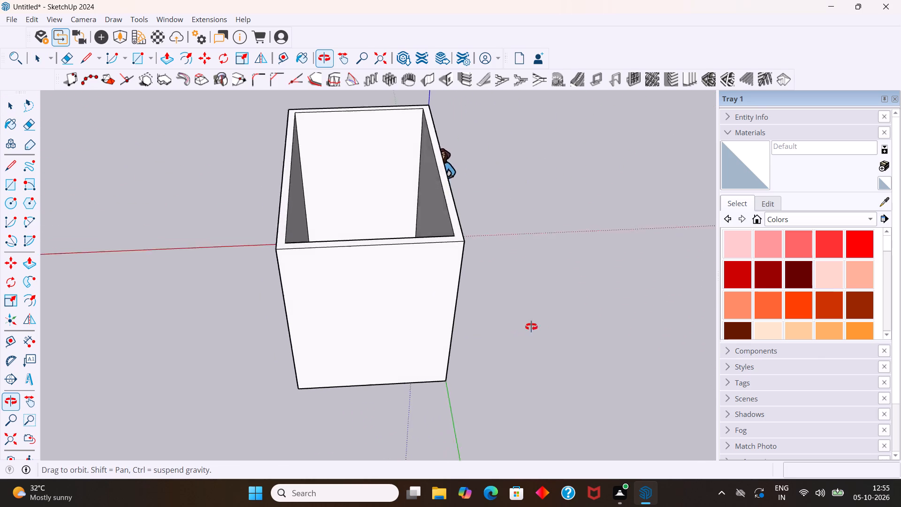
pyautogui.moveTo(531, 327); pyautogui.dragTo(564, 326, button='middle')
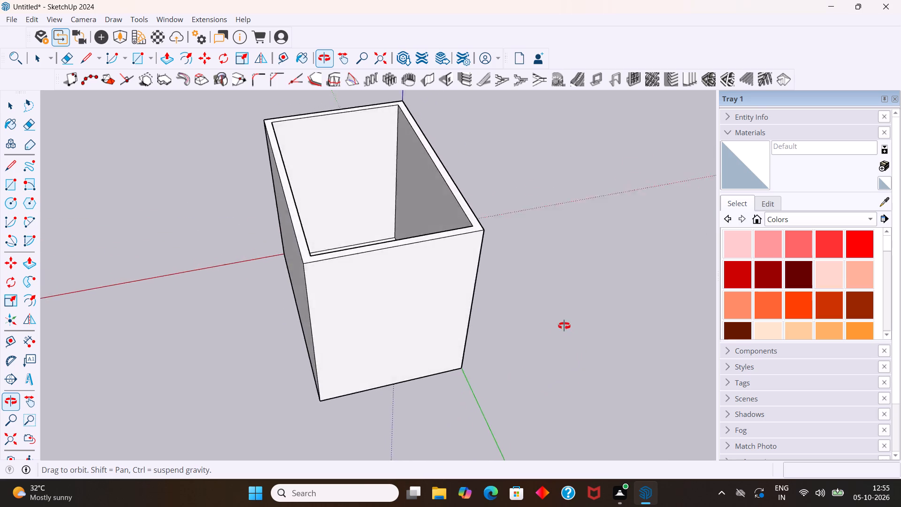
pyautogui.moveTo(564, 326); pyautogui.dragTo(428, 299, button='middle')
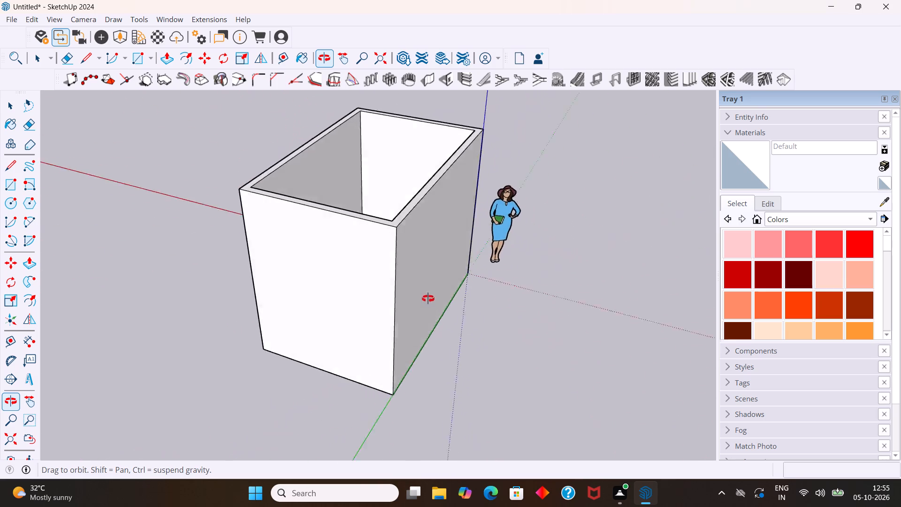
pyautogui.moveTo(428, 299); pyautogui.dragTo(564, 283, button='middle')
pyautogui.middleClick(563, 284)
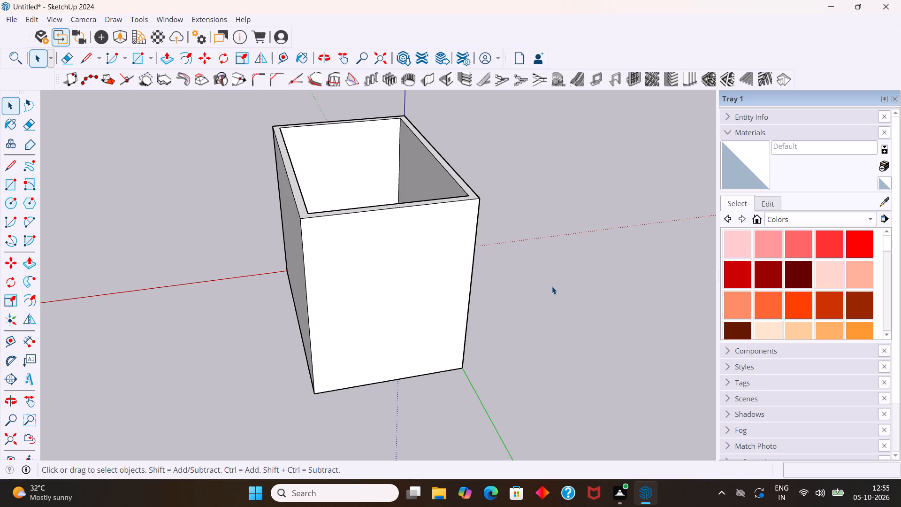
# Place a vertical guide on the long outer wall along the green axis, 1' in from its edge farthest from the origin.
pyautogui.scroll(-1, 393, 266)
pyautogui.scroll(-2, 553, 286)
pyautogui.moveTo(431, 277); pyautogui.dragTo(146, 369, button='middle')
pyautogui.moveTo(156, 369); pyautogui.dragTo(178, 367, button='middle')
pyautogui.moveTo(497, 315); pyautogui.dragTo(346, 167, button='middle')
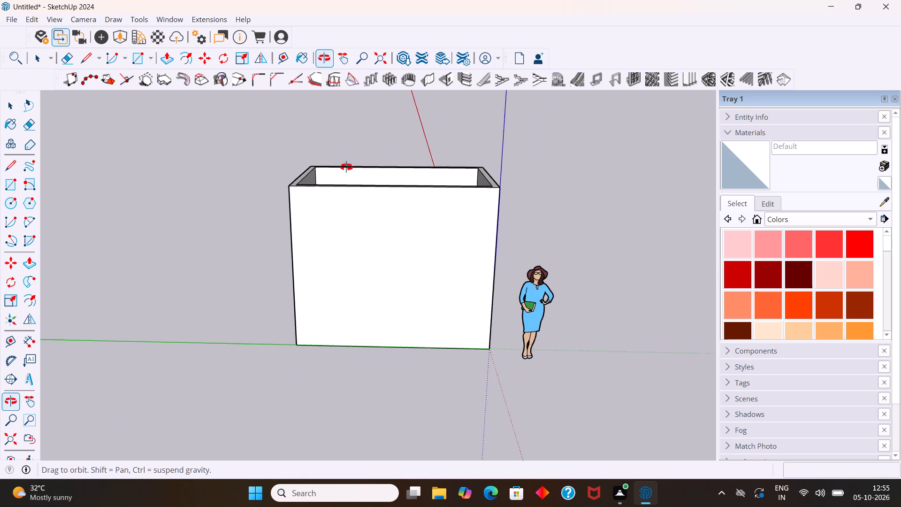
pyautogui.moveTo(346, 167); pyautogui.dragTo(347, 166, button='middle')
pyautogui.scroll(1, 370, 211)
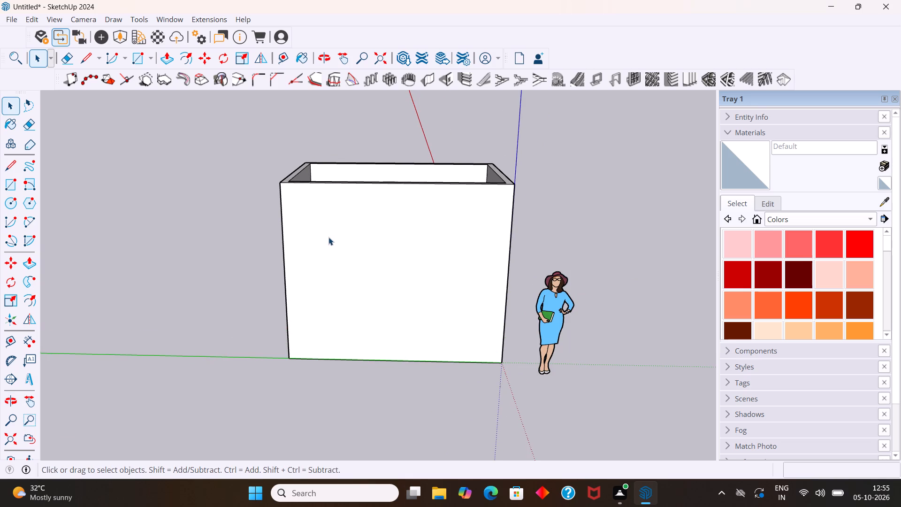
pyautogui.press('t')
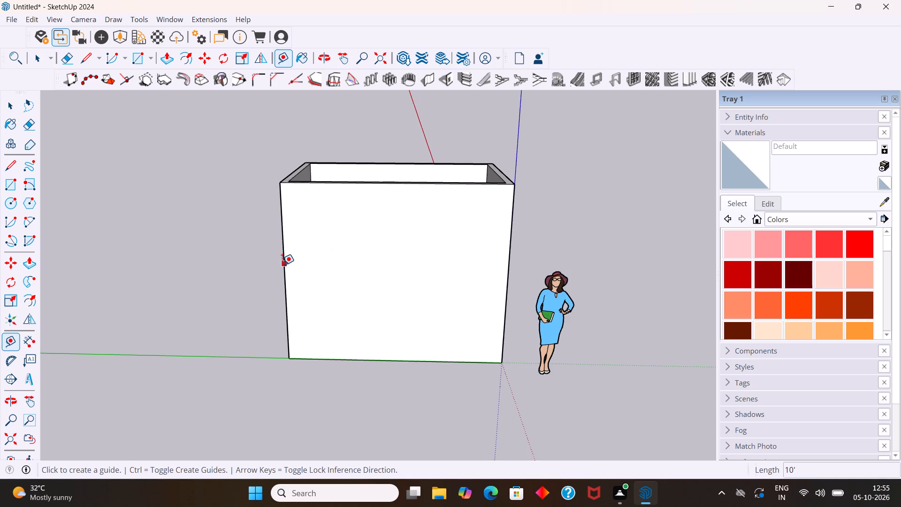
pyautogui.click(282, 265)
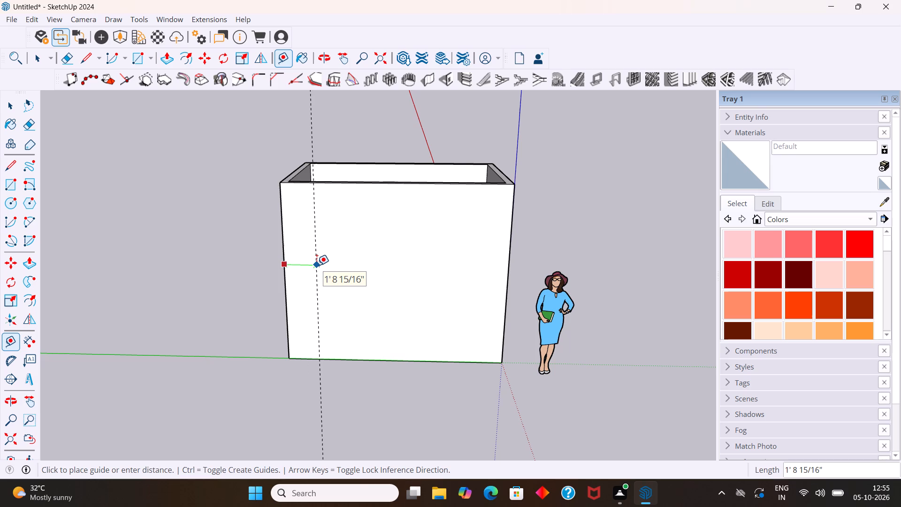
pyautogui.press('1')
pyautogui.press("'")
pyautogui.press('Return')
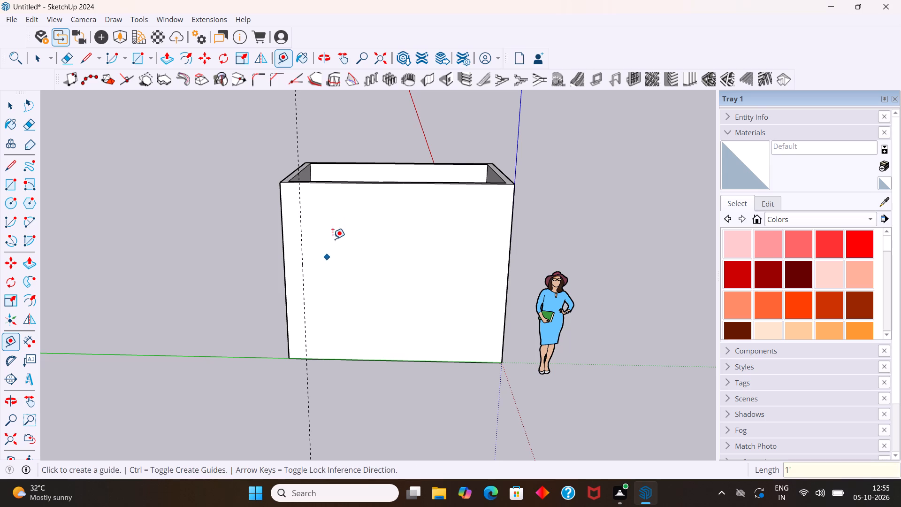
# Place horizontal guides on the same wall 2' below its top edge and 4' above its base.
pyautogui.click(328, 184)
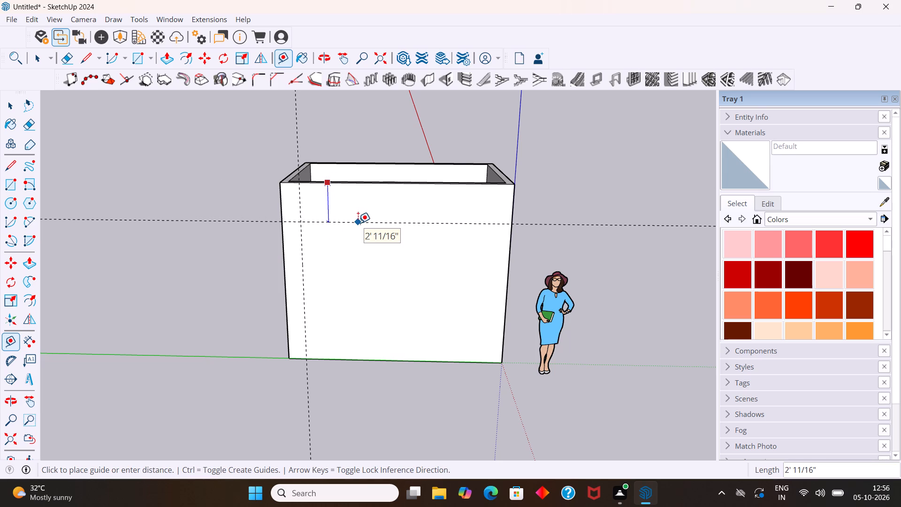
pyautogui.press('2')
pyautogui.press("'")
pyautogui.press('Return')
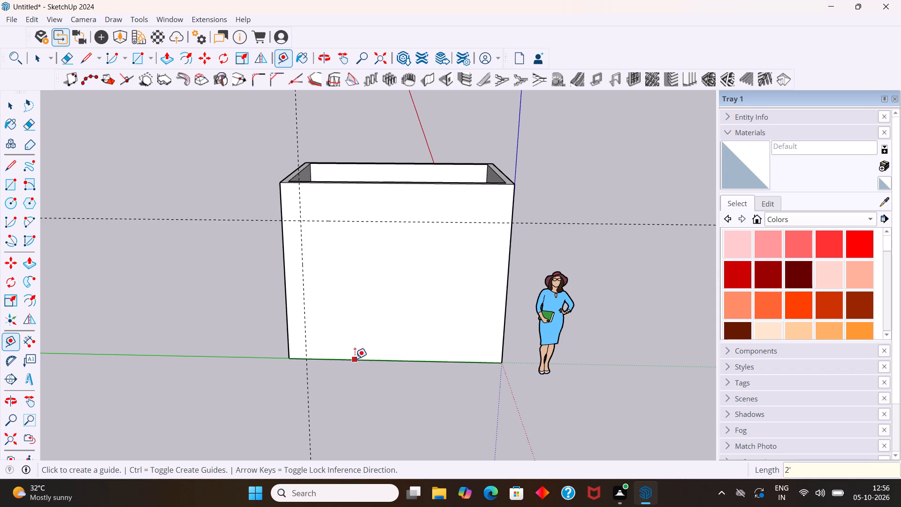
pyautogui.click(354, 359)
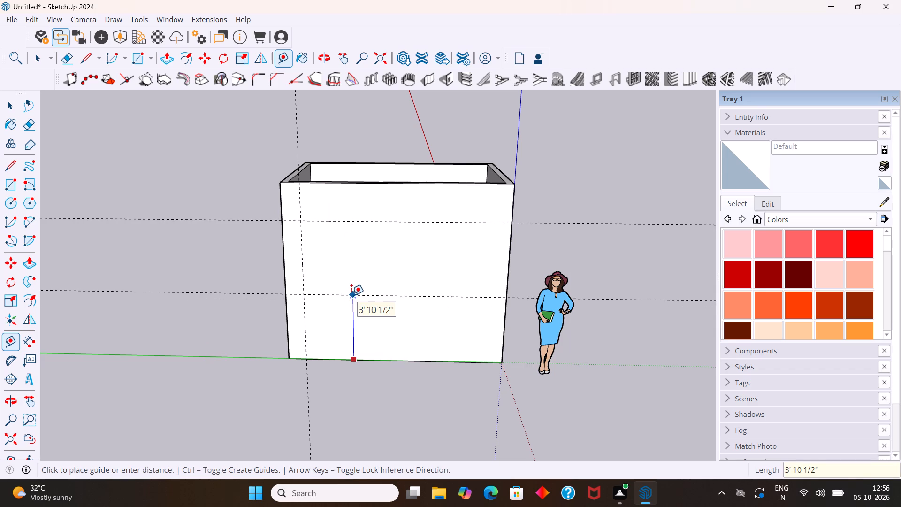
pyautogui.press('4')
pyautogui.press("'")
pyautogui.press('Return')
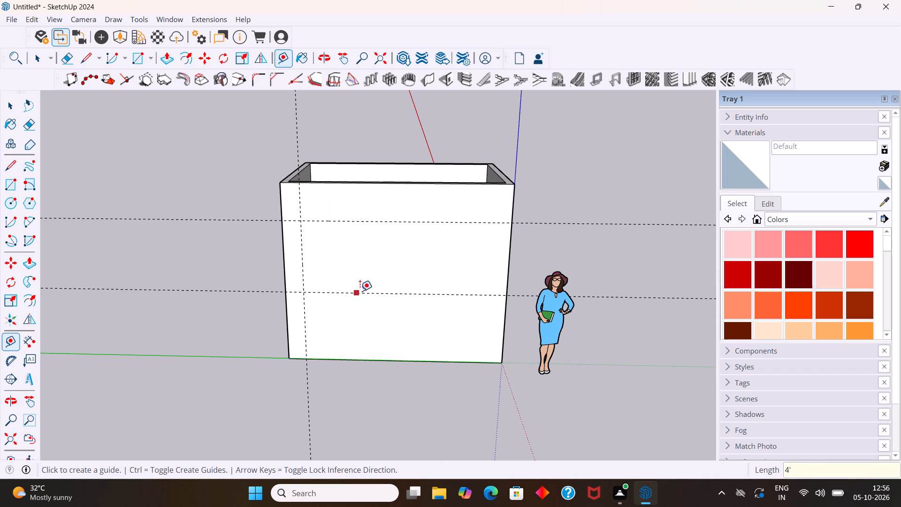
# Place a second vertical guide on the wall, 4' from the first vertical guide, towards the origin.
pyautogui.click(509, 253)
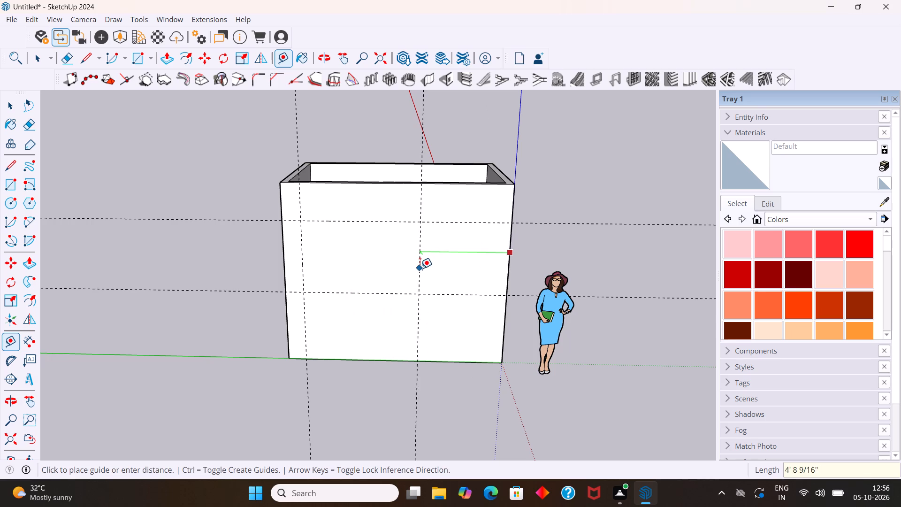
pyautogui.press('space')
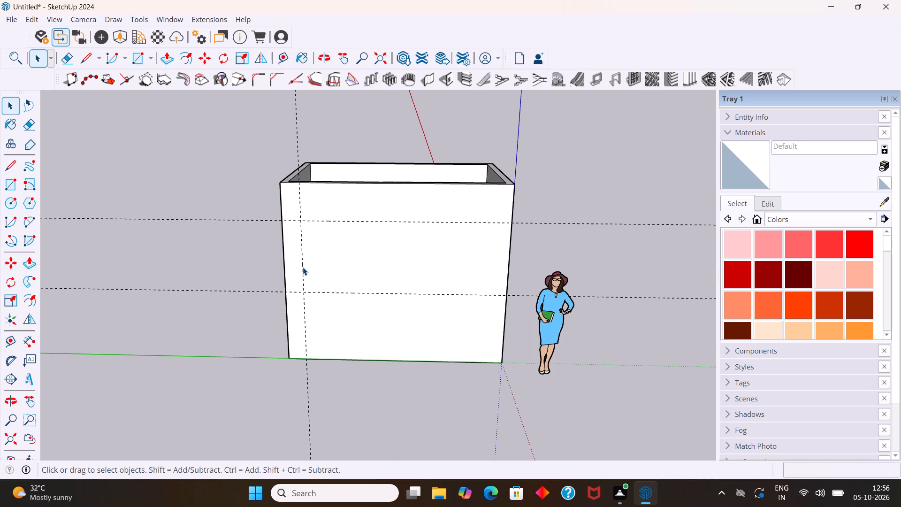
pyautogui.press('t')
pyautogui.click(300, 268)
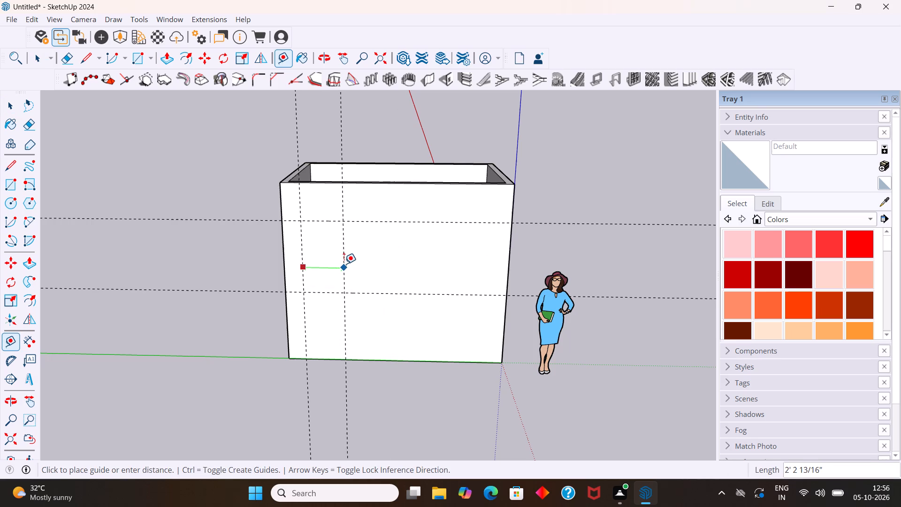
pyautogui.press('4')
pyautogui.press("'")
pyautogui.press('Return')
pyautogui.press('space')
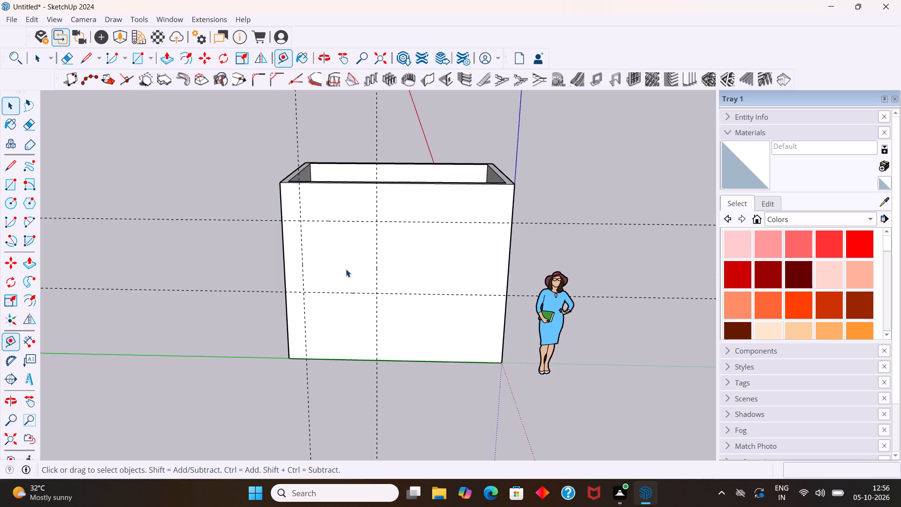
# Draw a rectangle about 4' by 4' between the four guide intersections to outline the window.
pyautogui.press('r')
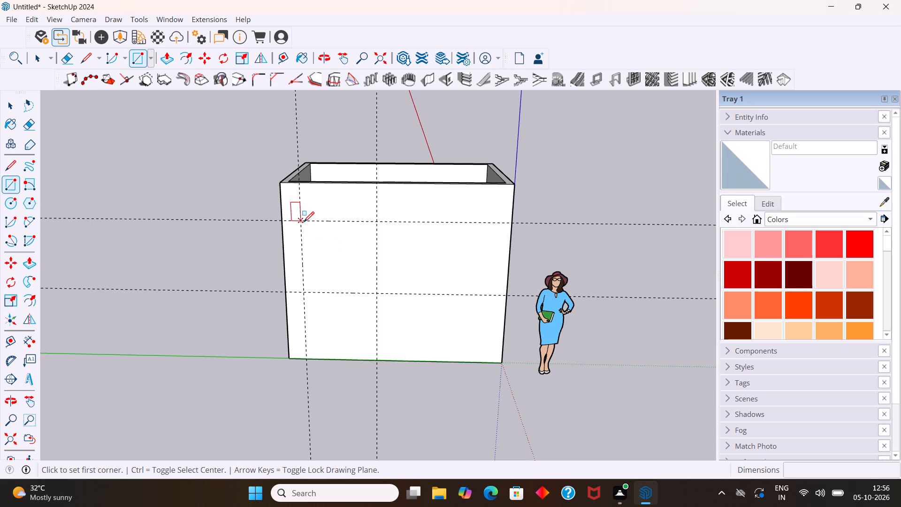
pyautogui.click(304, 222)
pyautogui.click(378, 292)
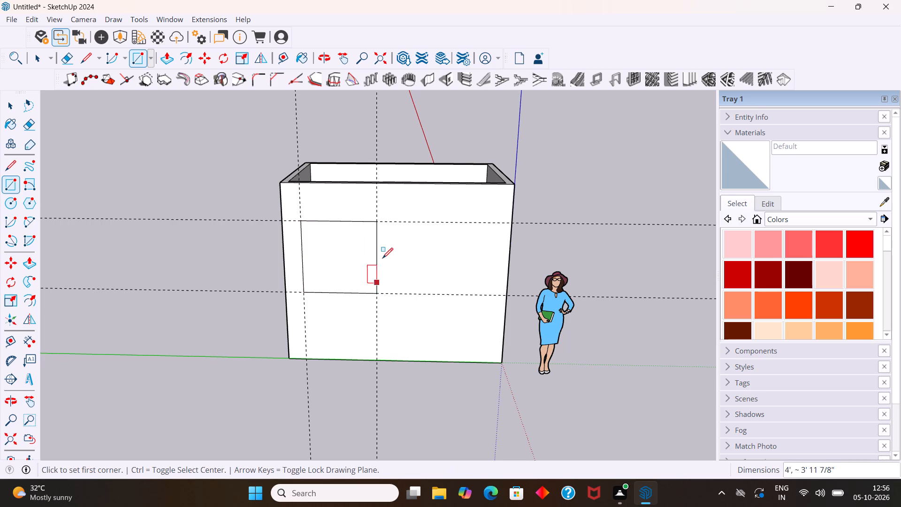
pyautogui.press('space')
# Push the window rectangle 4 1/2" through the wall thickness to cut the window opening.
pyautogui.middleClick(359, 220)
pyautogui.moveTo(359, 220); pyautogui.dragTo(369, 307, button='middle')
pyautogui.scroll(1, 370, 242)
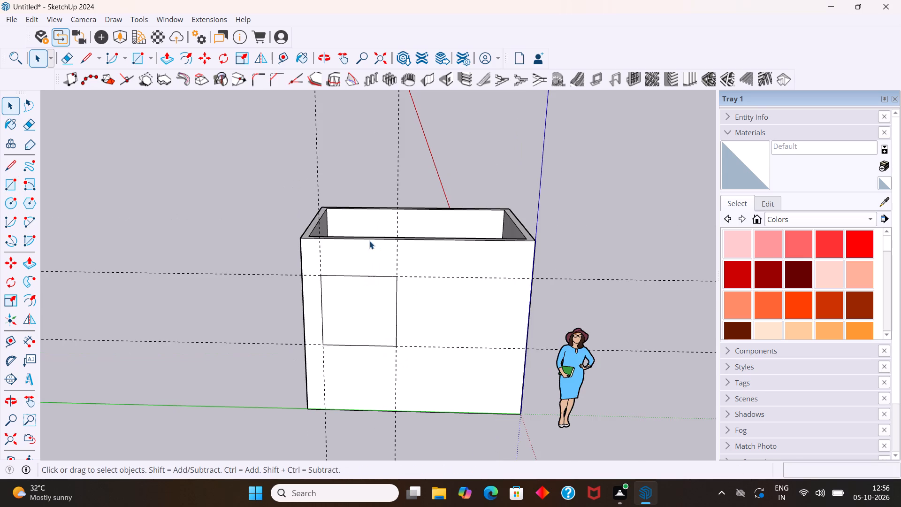
pyautogui.scroll(2, 369, 241)
pyautogui.moveTo(367, 238); pyautogui.dragTo(385, 337, button='middle')
pyautogui.click(380, 357)
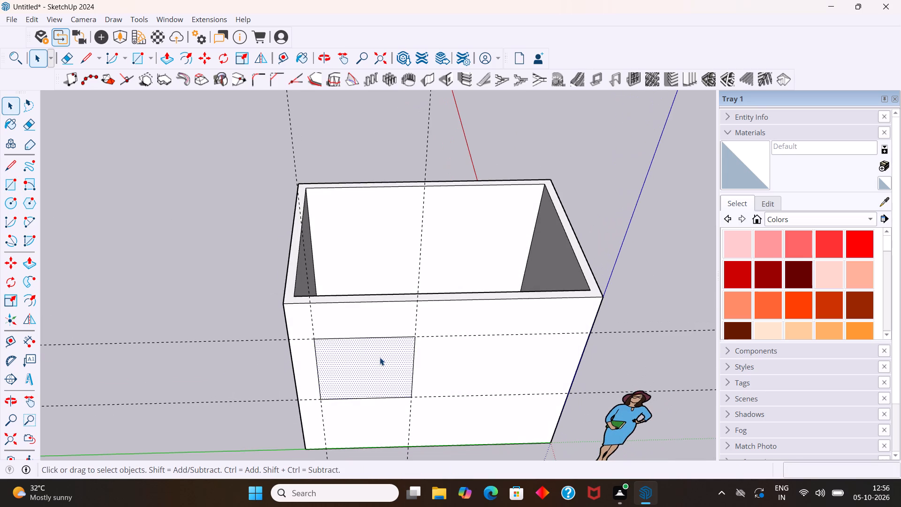
pyautogui.press('p')
pyautogui.moveTo(376, 321); pyautogui.dragTo(371, 294)
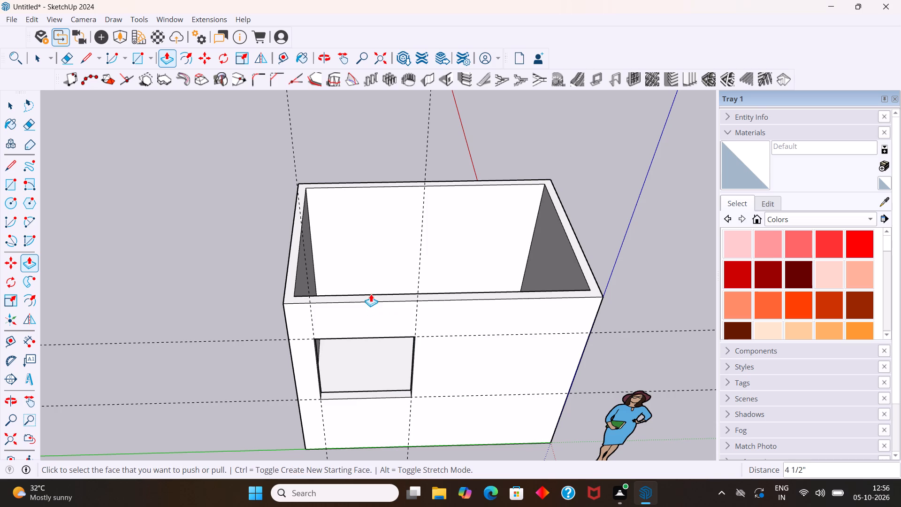
pyautogui.press('space')
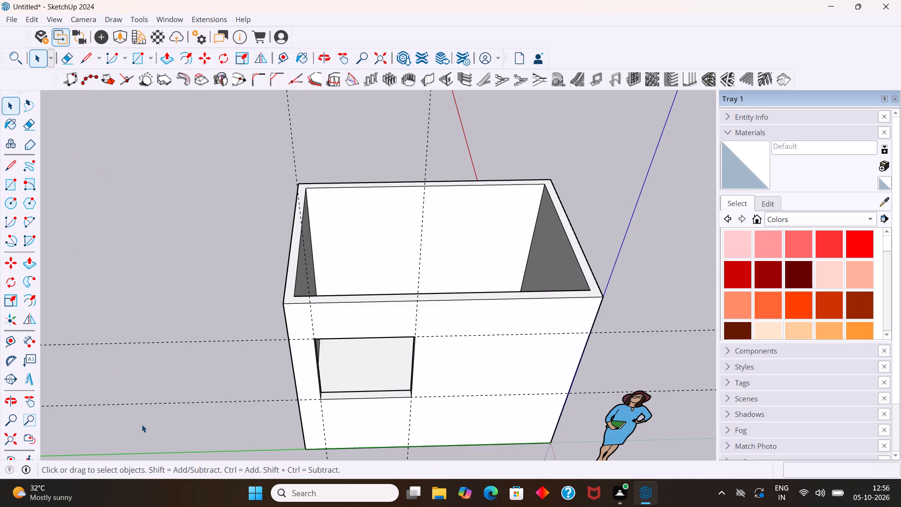
# Delete all guides from the model.
pyautogui.click(31, 18)
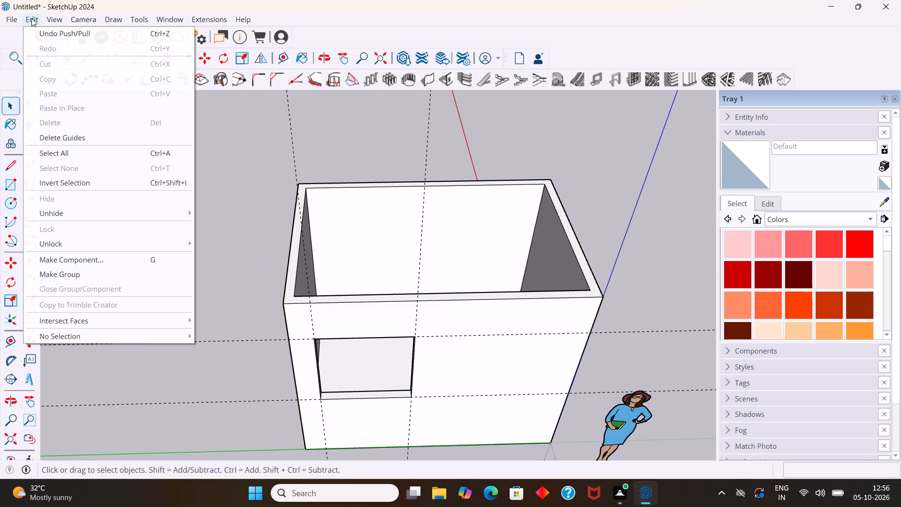
pyautogui.click(81, 137)
# Group the floor and three inner wall faces, including the windowed wall, leaving out the short wall nearest the origin.
pyautogui.moveTo(465, 330); pyautogui.dragTo(61, 264, button='middle')
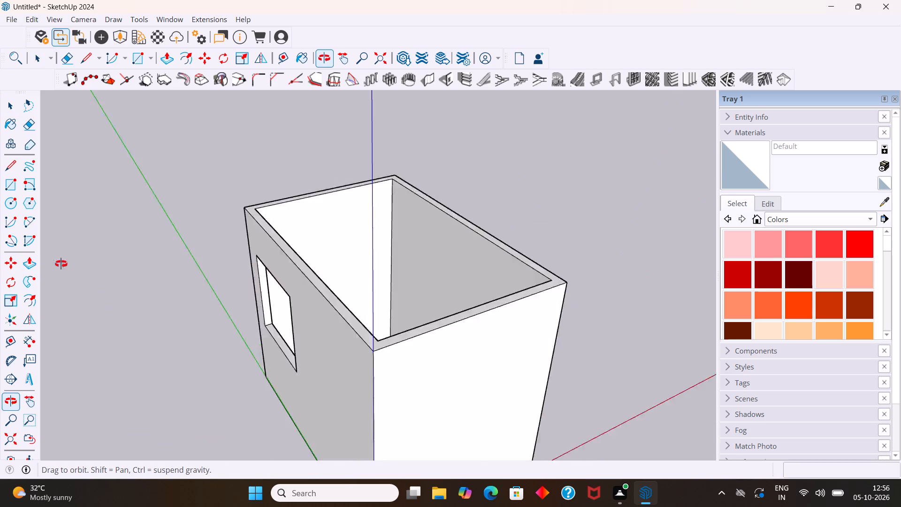
pyautogui.moveTo(61, 264); pyautogui.dragTo(123, 319, button='middle')
pyautogui.middleClick(125, 321)
pyautogui.moveTo(425, 323); pyautogui.dragTo(267, 300, button='middle')
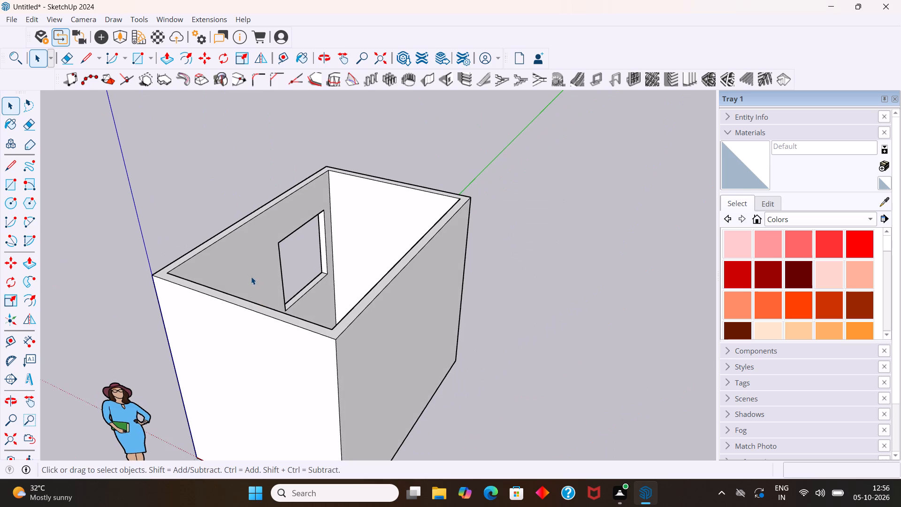
pyautogui.click(251, 277)
pyautogui.moveTo(276, 264); pyautogui.dragTo(364, 272, button='middle')
pyautogui.click(364, 273)
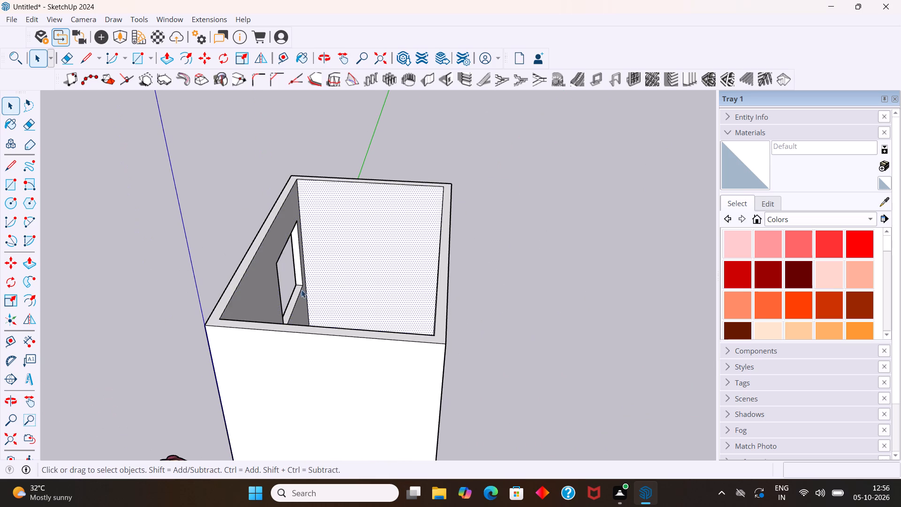
pyautogui.keyDown('ctrl'); pyautogui.click(260, 311); pyautogui.keyUp('ctrl')
pyautogui.keyDown('ctrl'); pyautogui.moveTo(338, 281); pyautogui.dragTo(418, 367, button='middle'); pyautogui.keyUp('ctrl')
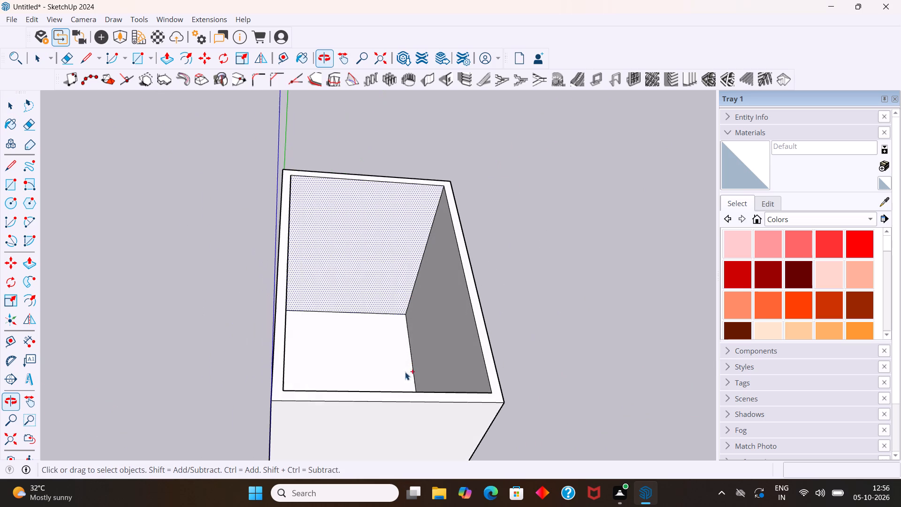
pyautogui.keyDown('ctrl'); pyautogui.click(389, 368); pyautogui.keyUp('ctrl')
pyautogui.keyDown('ctrl'); pyautogui.click(445, 348); pyautogui.keyUp('ctrl')
pyautogui.rightClick(448, 334)
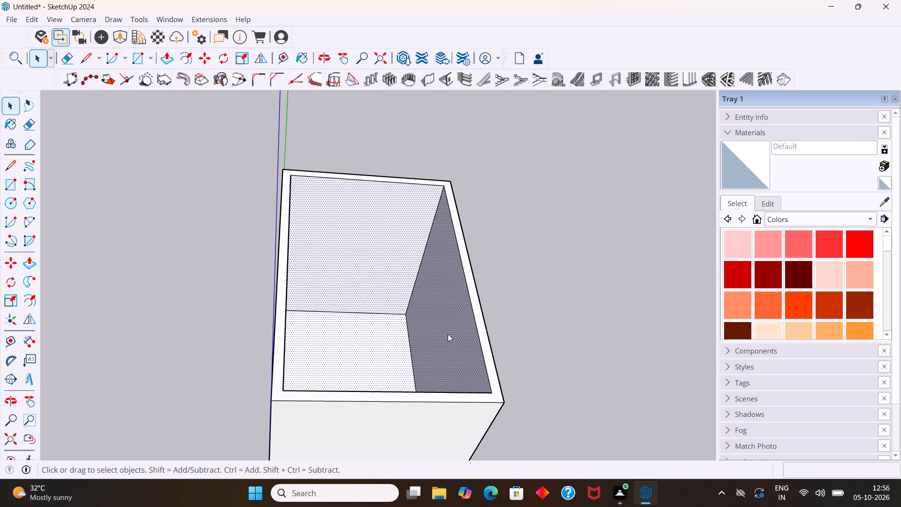
pyautogui.click(471, 266)
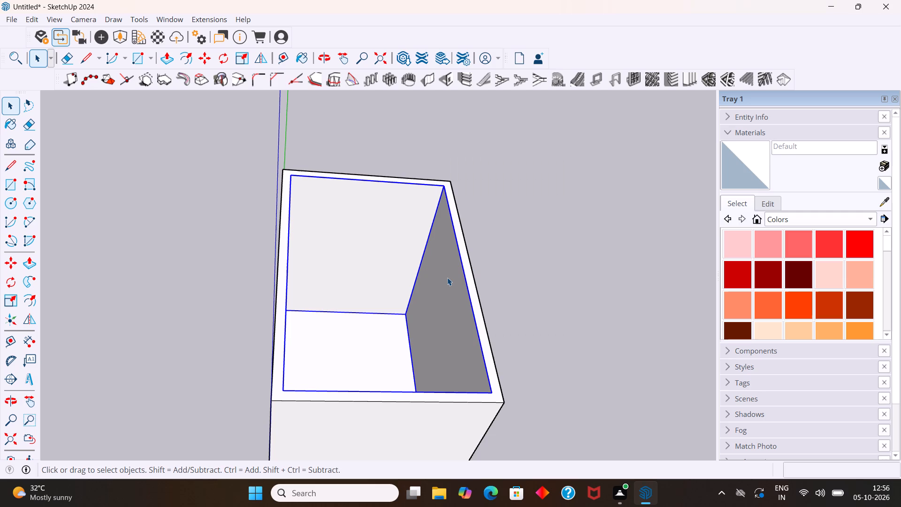
# Make the grouped floor and inner wall faces a component with the default settings.
pyautogui.rightClick(447, 277)
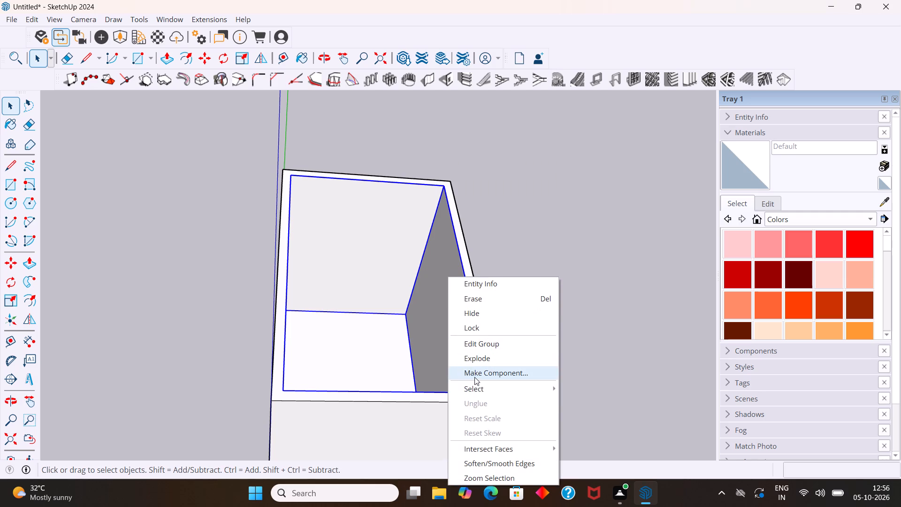
pyautogui.click(474, 376)
pyautogui.click(449, 394)
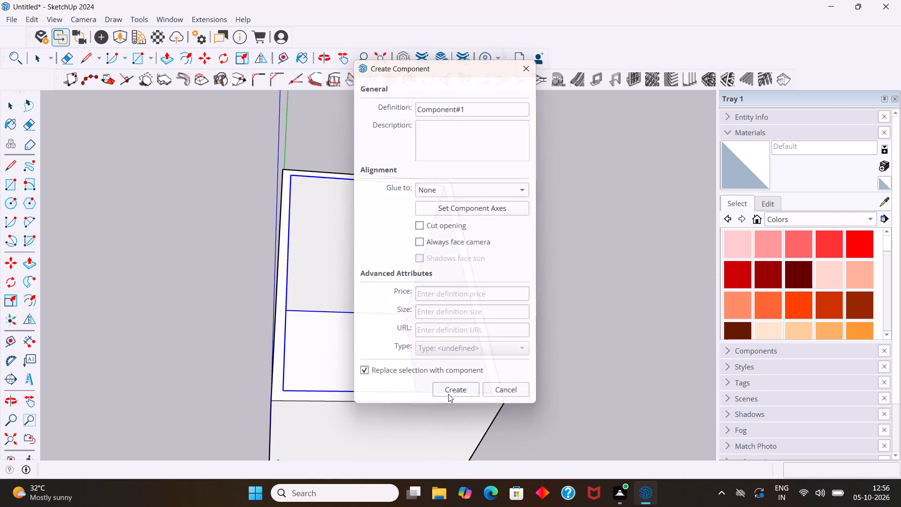
# Copy the interior component about 34' 11" away from the room, beyond the window wall.
pyautogui.press('m')
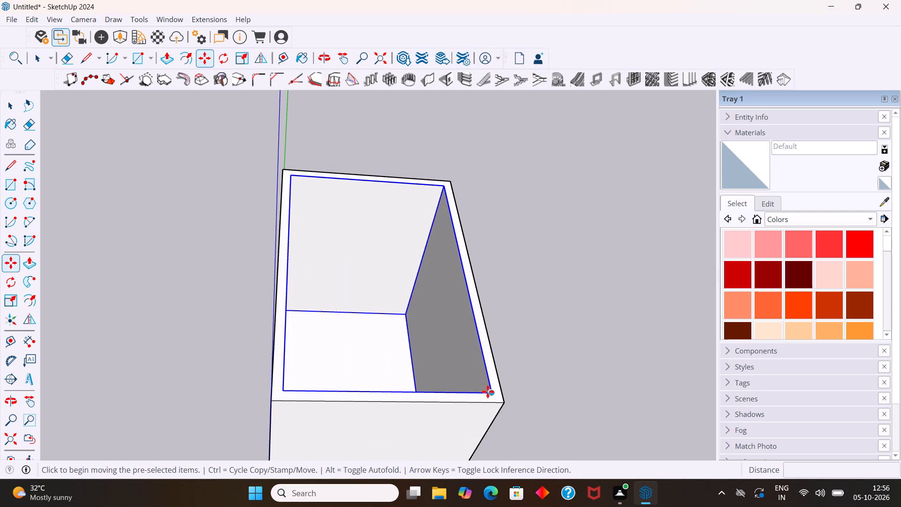
pyautogui.click(489, 392)
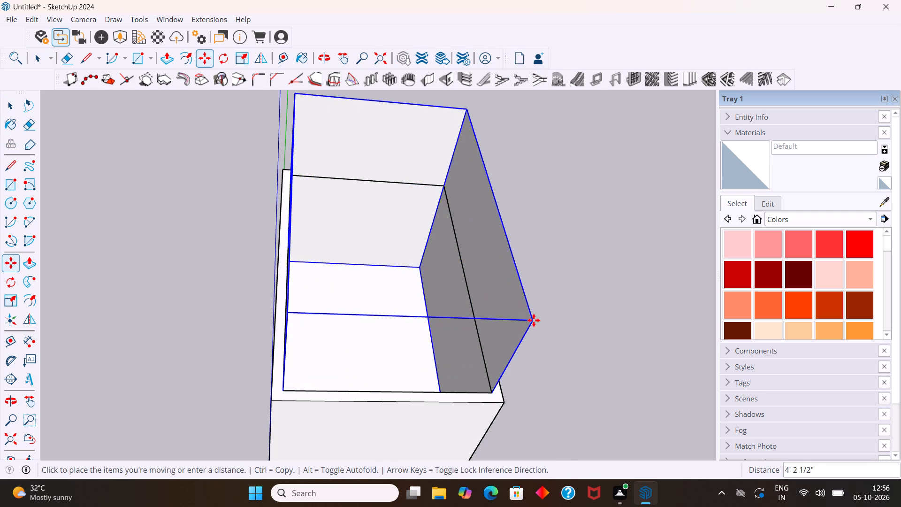
pyautogui.scroll(-9, 542, 317)
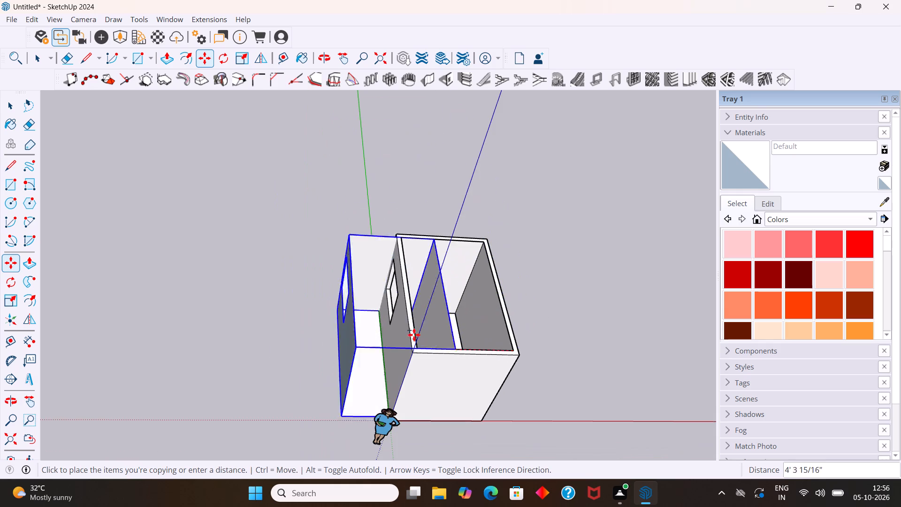
pyautogui.scroll(2, 209, 141)
pyautogui.moveTo(222, 141); pyautogui.dragTo(275, 189, button='middle')
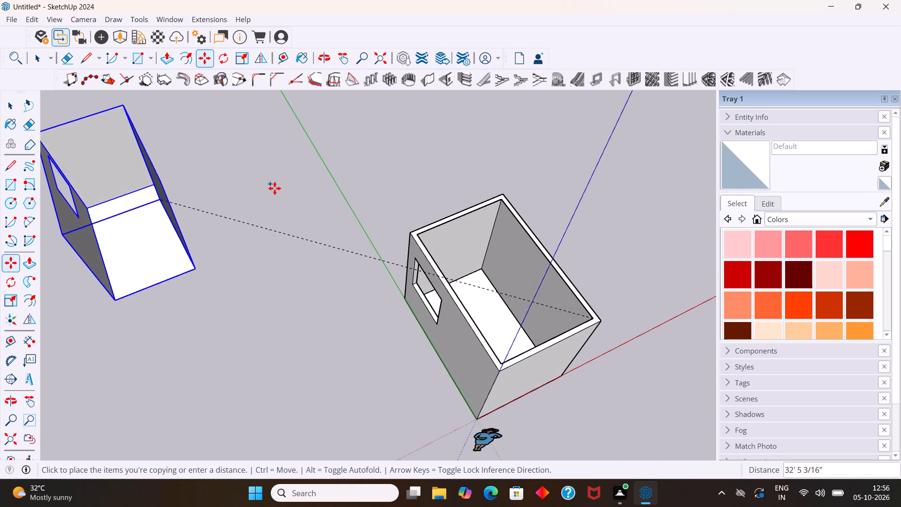
pyautogui.click(128, 196)
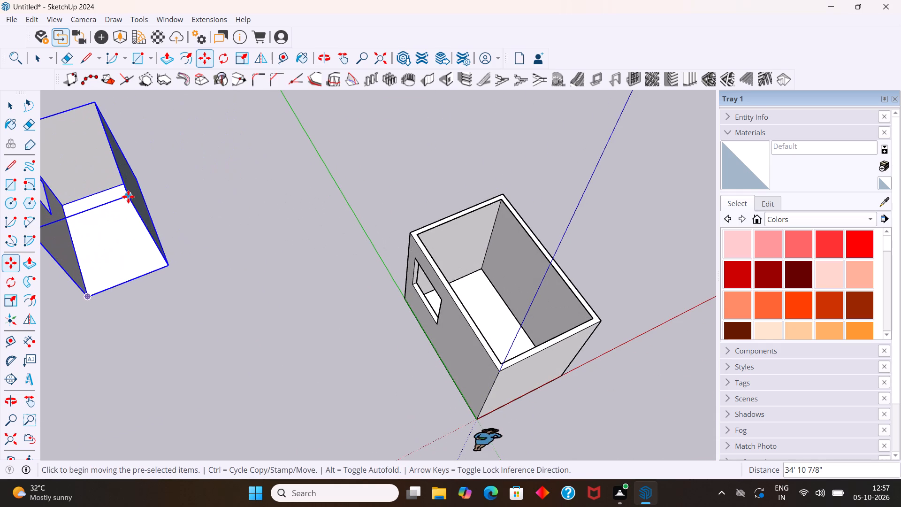
# Open the copied interior shell component for editing.
pyautogui.press('space')
pyautogui.click(224, 251)
pyautogui.moveTo(225, 251); pyautogui.dragTo(147, 180, button='middle')
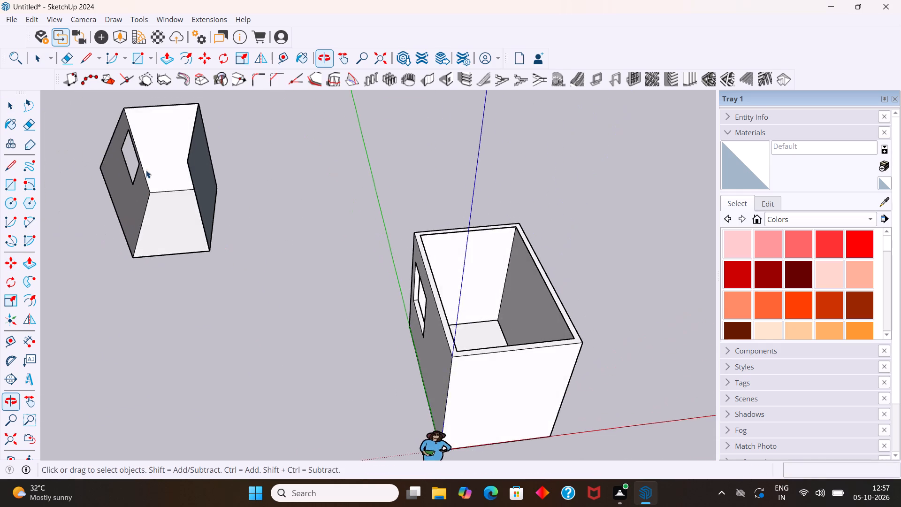
pyautogui.scroll(-4, 145, 170)
pyautogui.middleClick(159, 236)
pyautogui.moveTo(159, 236); pyautogui.dragTo(190, 186, button='middle')
pyautogui.moveTo(198, 193); pyautogui.dragTo(208, 202, button='middle')
pyautogui.middleClick(387, 297)
pyautogui.scroll(-1, 387, 297)
pyautogui.moveTo(387, 295); pyautogui.dragTo(346, 158, button='middle')
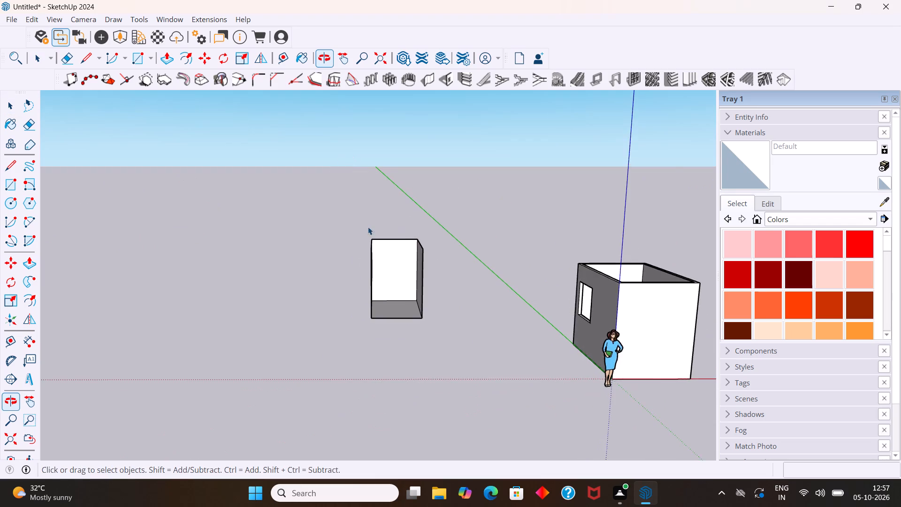
pyautogui.scroll(3, 383, 252)
pyautogui.scroll(11, 442, 307)
pyautogui.moveTo(419, 314); pyautogui.dragTo(340, 328, button='middle')
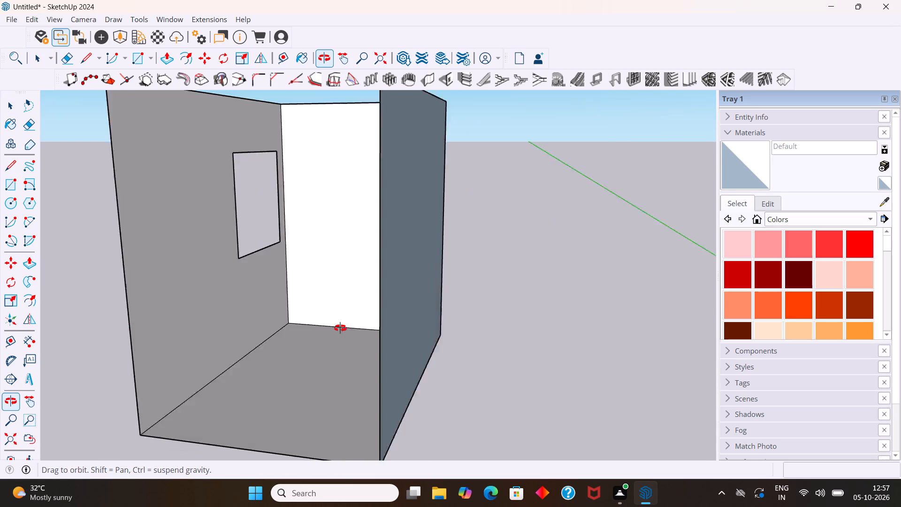
pyautogui.moveTo(340, 328); pyautogui.dragTo(415, 330, button='middle')
pyautogui.middleClick(415, 330)
pyautogui.scroll(2, 408, 335)
pyautogui.scroll(-9, 404, 329)
pyautogui.moveTo(390, 376); pyautogui.dragTo(371, 352, button='middle')
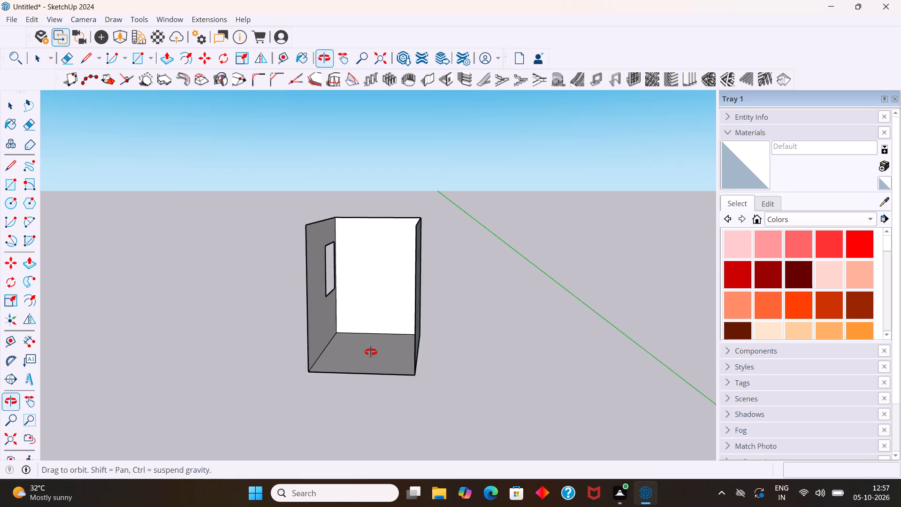
pyautogui.moveTo(371, 352); pyautogui.dragTo(371, 352, button='middle')
pyautogui.scroll(4, 374, 353)
pyautogui.doubleClick(380, 355)
pyautogui.moveTo(380, 354); pyautogui.dragTo(389, 356, button='middle')
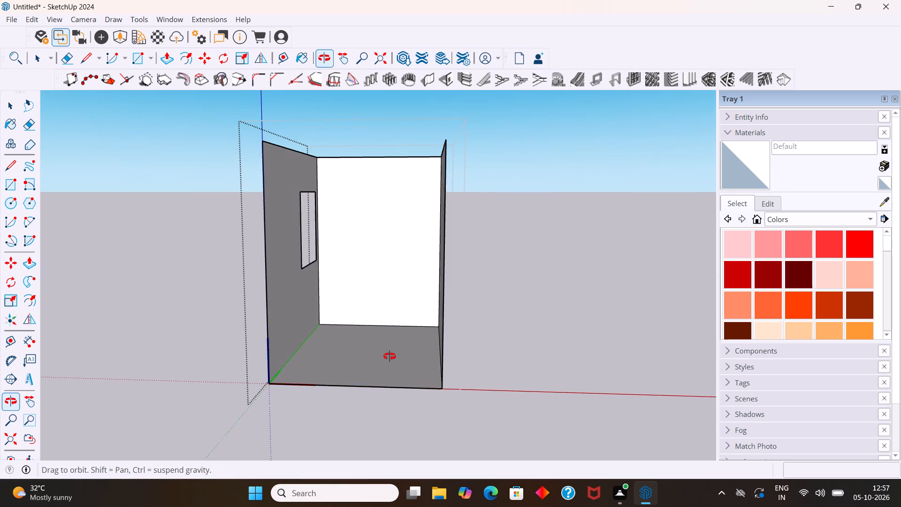
pyautogui.moveTo(389, 356); pyautogui.dragTo(399, 358, button='middle')
pyautogui.scroll(7, 399, 358)
# Place guides 4" above the floor edges on the windowed wall, the short end wall and the opposite long wall.
pyautogui.press('t')
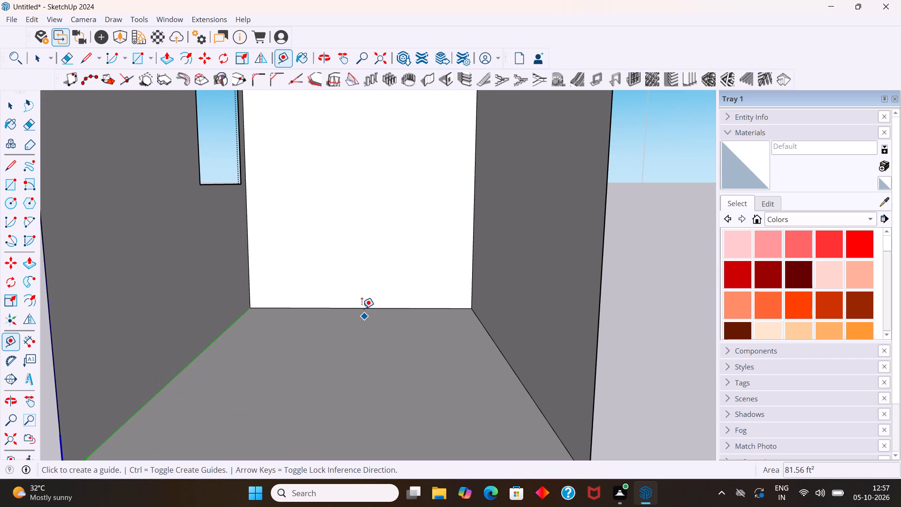
pyautogui.click(362, 308)
pyautogui.press('4')
pyautogui.press('Return')
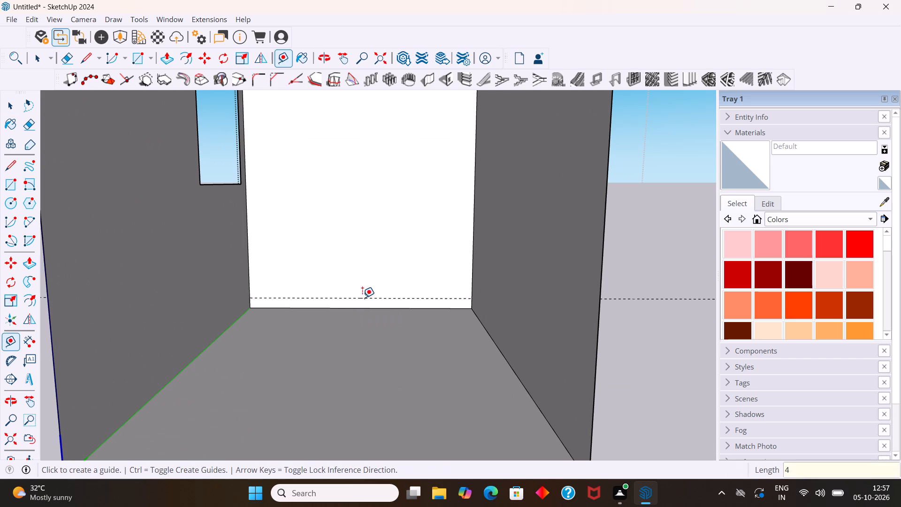
pyautogui.click(209, 342)
pyautogui.press('4')
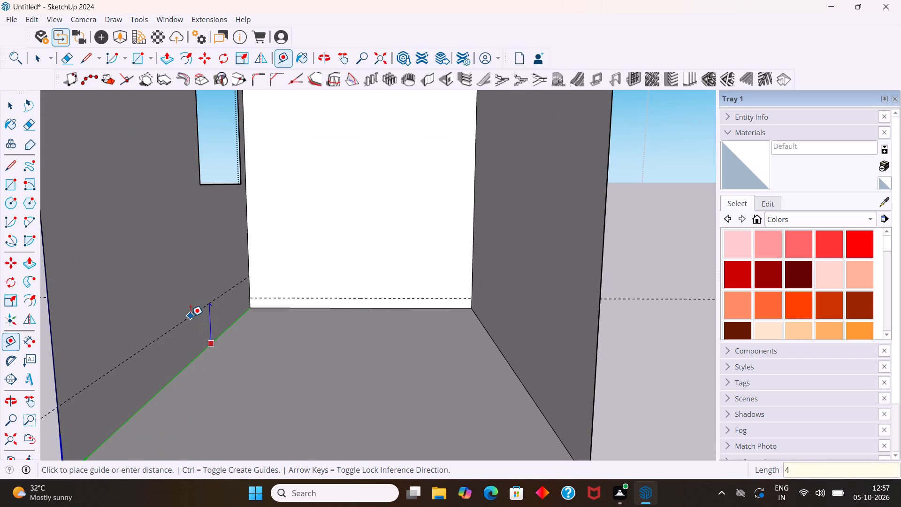
pyautogui.press('Return')
pyautogui.click(506, 363)
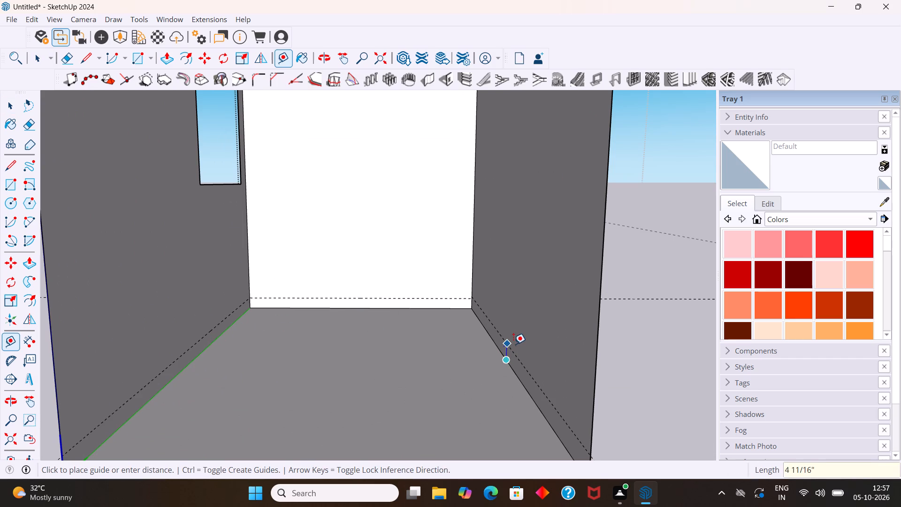
pyautogui.press('4')
pyautogui.press('Return')
pyautogui.press('space')
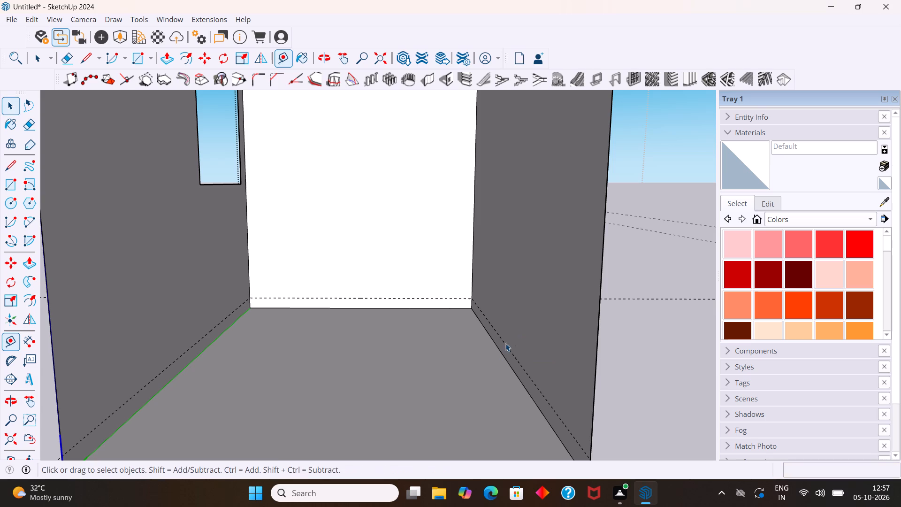
# Place guides 3' above the 4" guides on the short end wall and both long walls.
pyautogui.press('t')
pyautogui.click(398, 296)
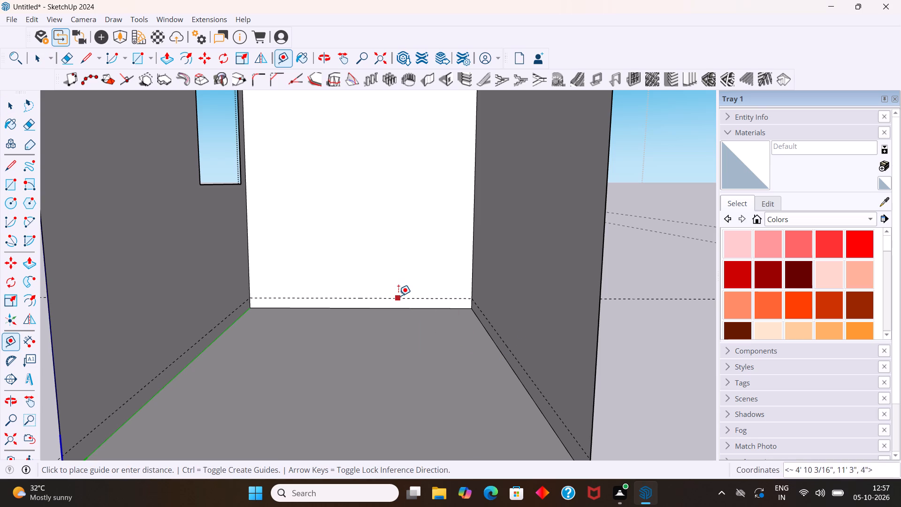
pyautogui.press('3')
pyautogui.press("'")
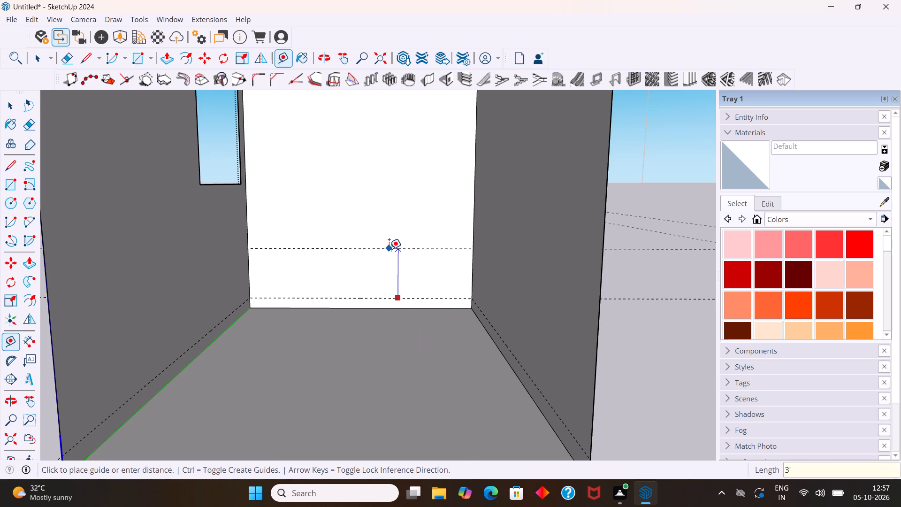
pyautogui.press('Return')
pyautogui.click(218, 323)
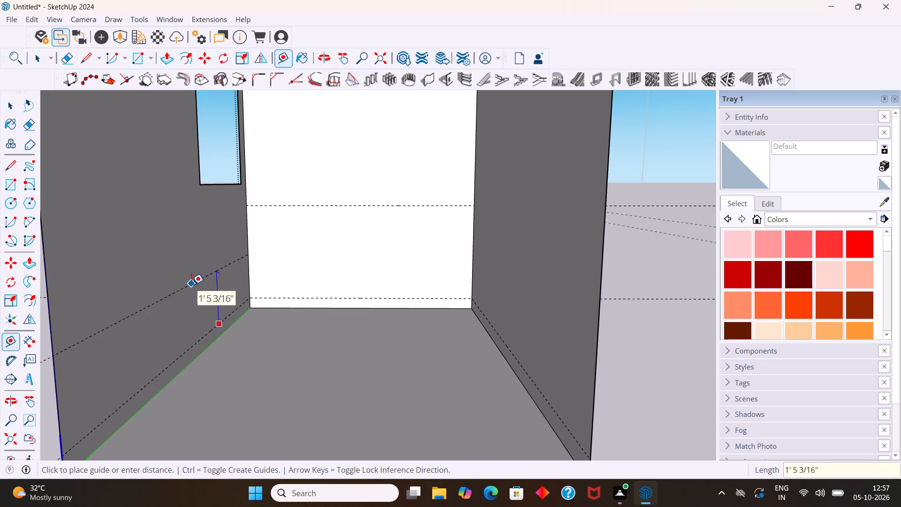
pyautogui.press('3')
pyautogui.press("'")
pyautogui.press('Return')
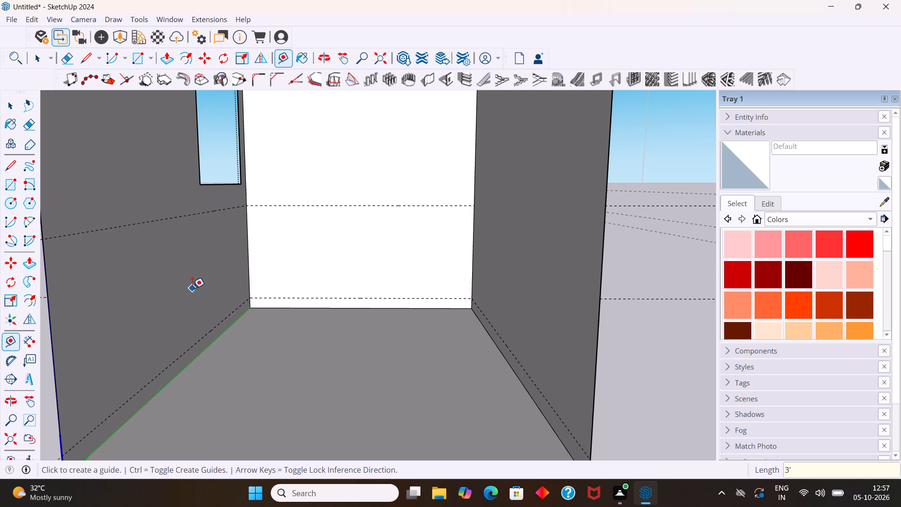
pyautogui.click(495, 329)
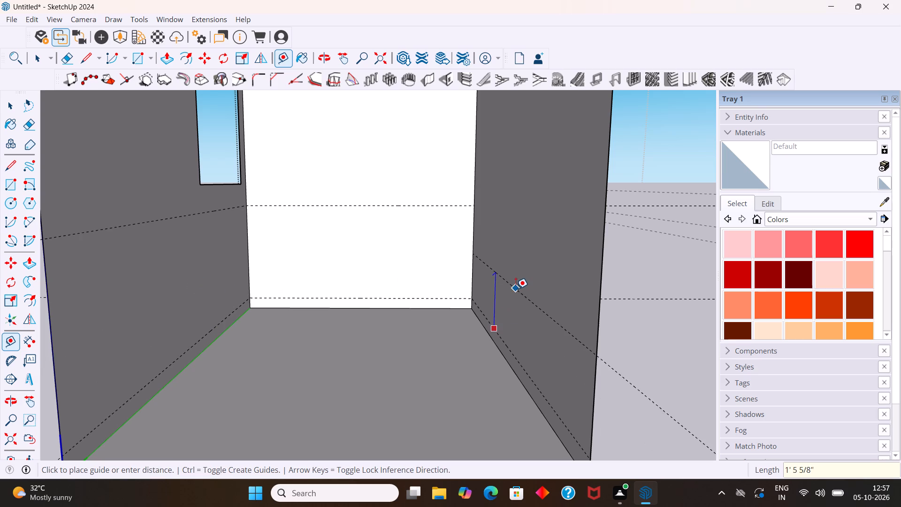
pyautogui.press('3')
pyautogui.press("'")
pyautogui.press('Return')
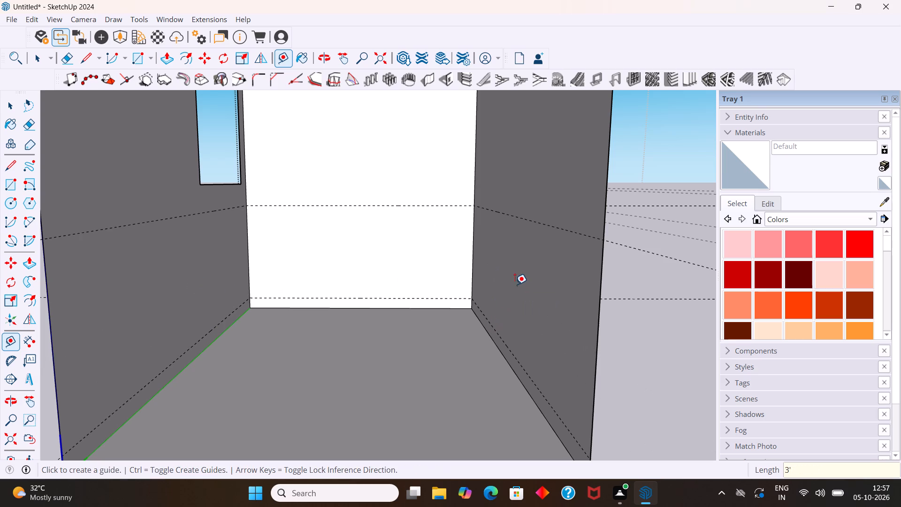
# Draw two full-length rectangles on the windowed wall: a 4" by 11' 3" strip at the floor and a 3' high band above it.
pyautogui.moveTo(513, 284); pyautogui.dragTo(465, 303, button='middle')
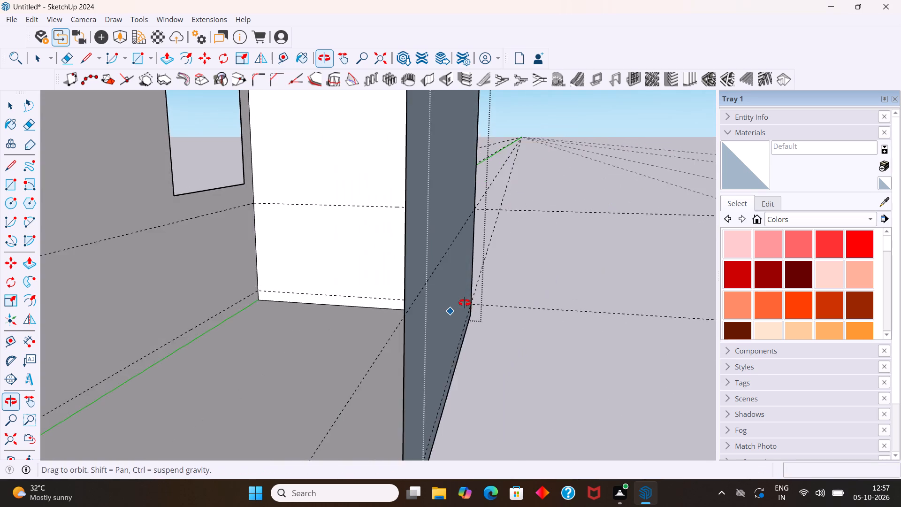
pyautogui.moveTo(465, 303); pyautogui.dragTo(479, 286, button='middle')
pyautogui.middleClick(479, 286)
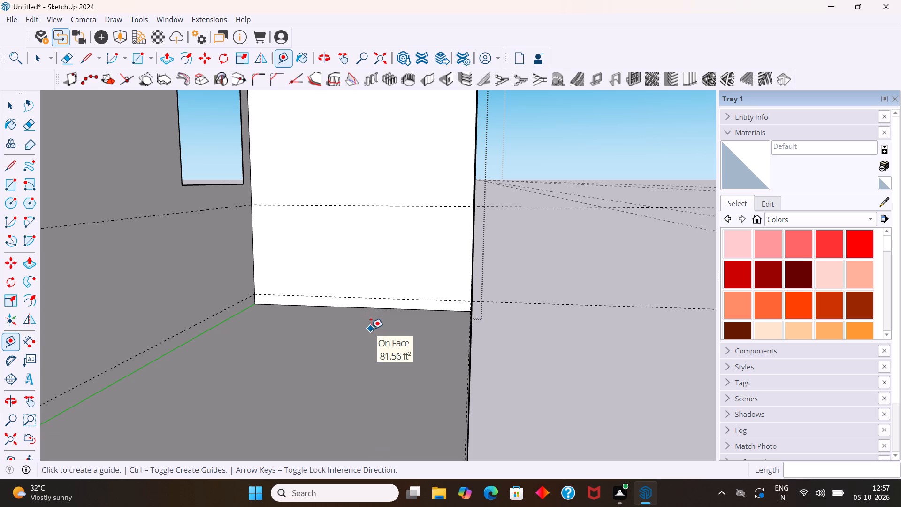
pyautogui.moveTo(352, 332); pyautogui.dragTo(411, 334, button='middle')
pyautogui.scroll(-4, 410, 331)
pyautogui.moveTo(406, 335); pyautogui.dragTo(302, 346, button='middle')
pyautogui.middleClick(302, 346)
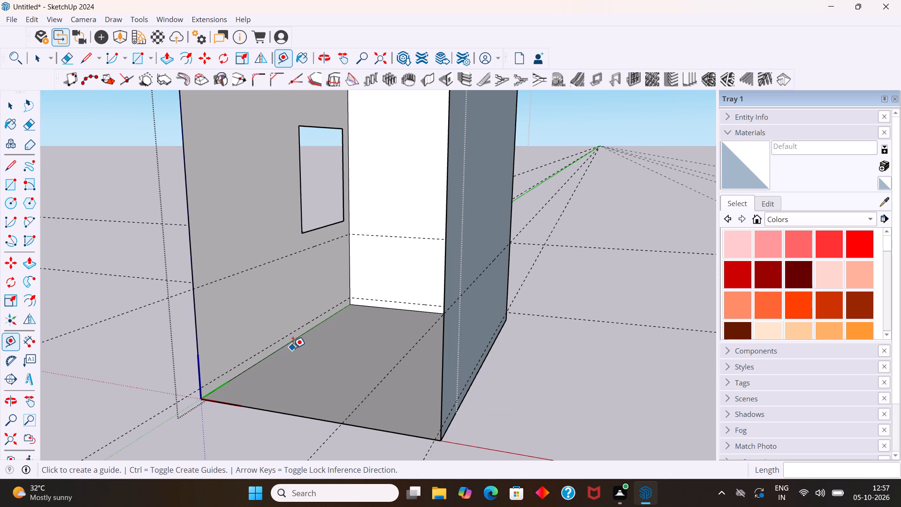
pyautogui.press('r')
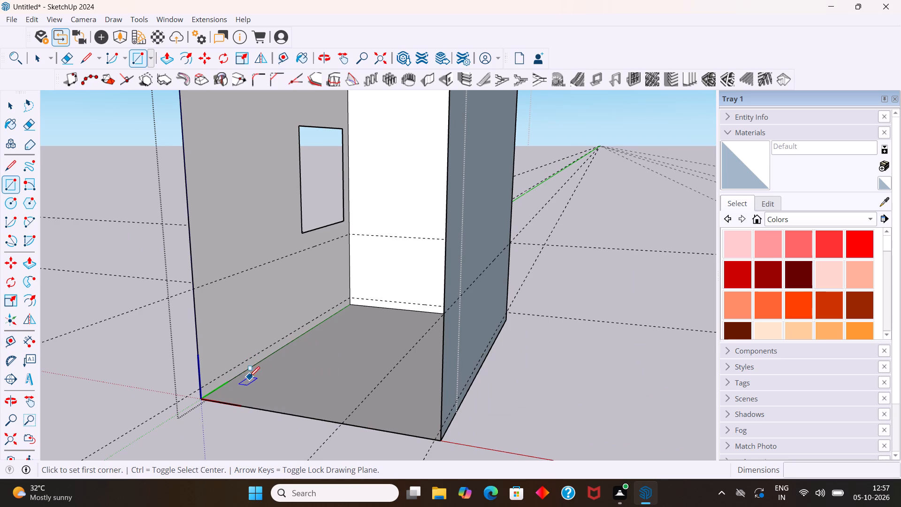
pyautogui.click(202, 388)
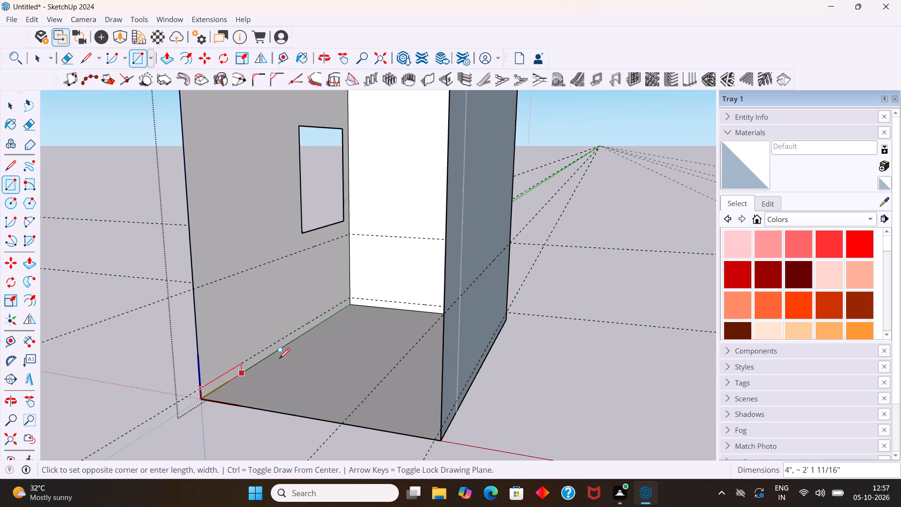
pyautogui.scroll(6, 355, 301)
pyautogui.click(347, 310)
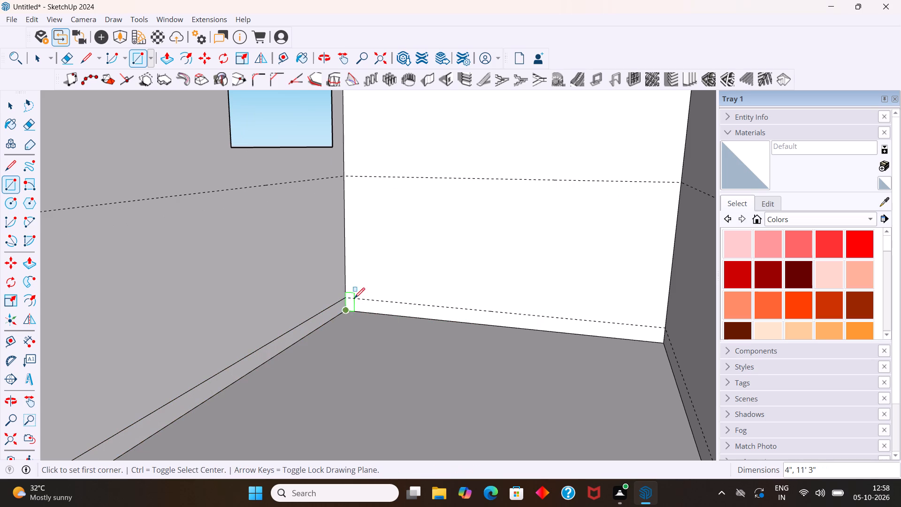
pyautogui.click(346, 179)
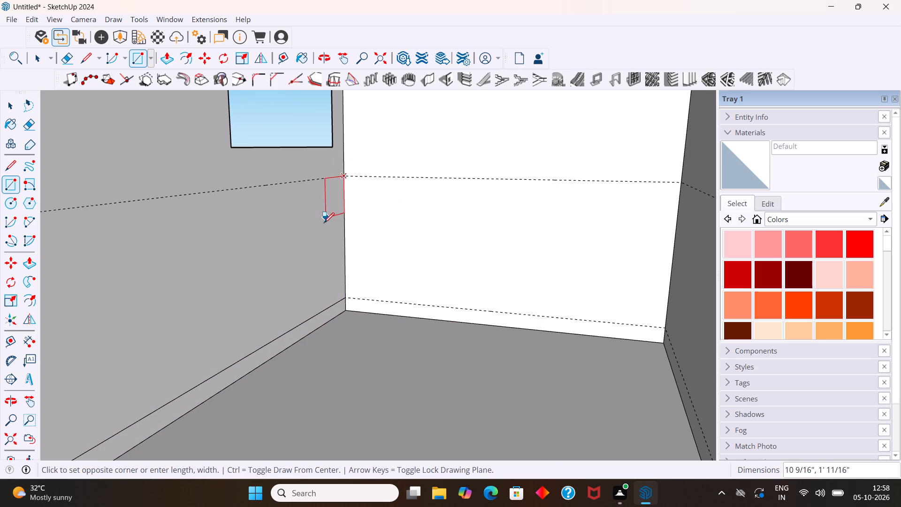
pyautogui.scroll(-8, 280, 268)
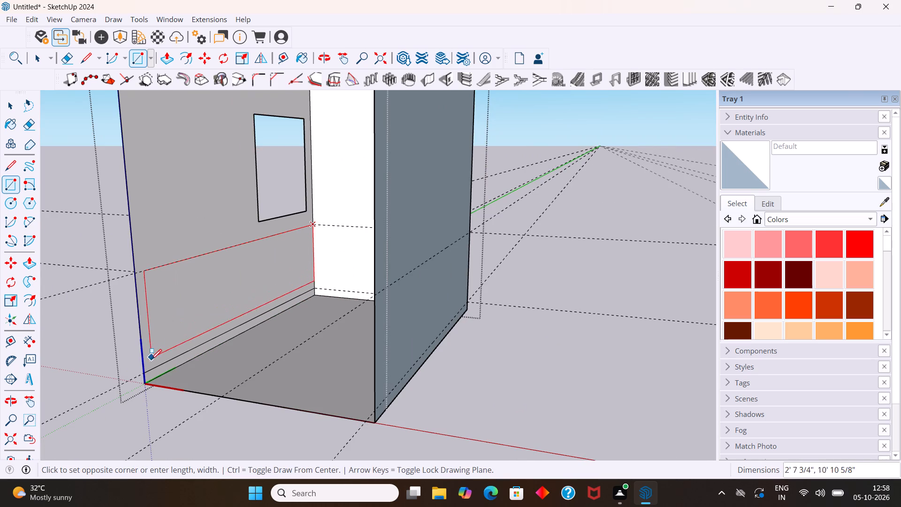
pyautogui.click(145, 370)
# Draw a 3' by 7' 3" rectangle between the guides on the short end wall and a 7' 3" by 4" strip below it.
pyautogui.moveTo(305, 263); pyautogui.dragTo(389, 272, button='middle')
pyautogui.scroll(4, 385, 255)
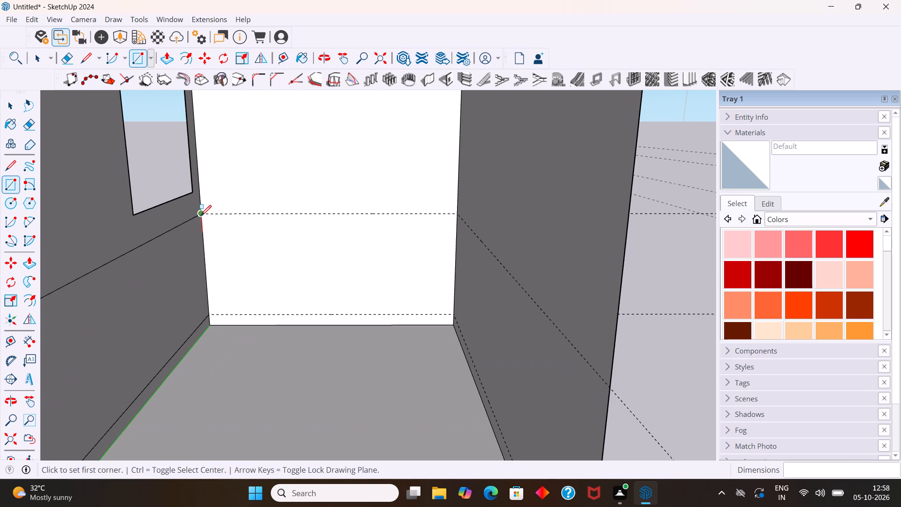
pyautogui.click(201, 215)
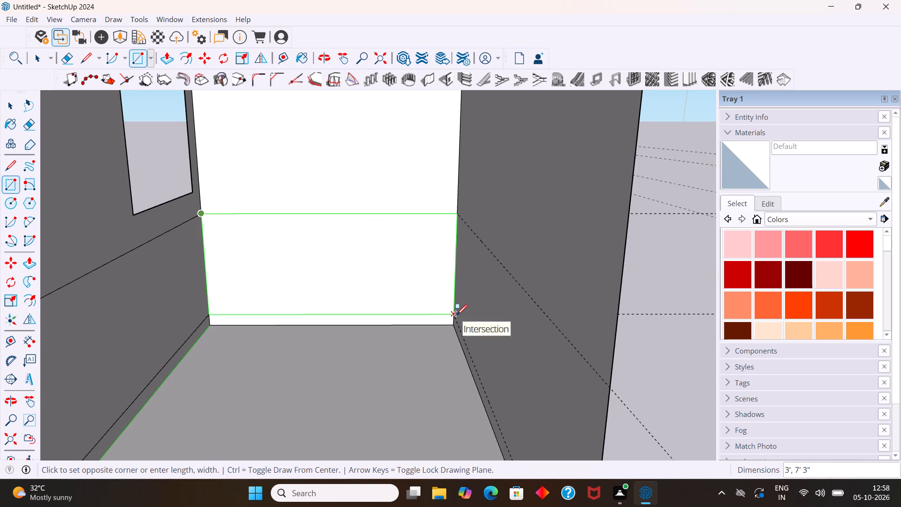
pyautogui.click(457, 315)
pyautogui.click(214, 315)
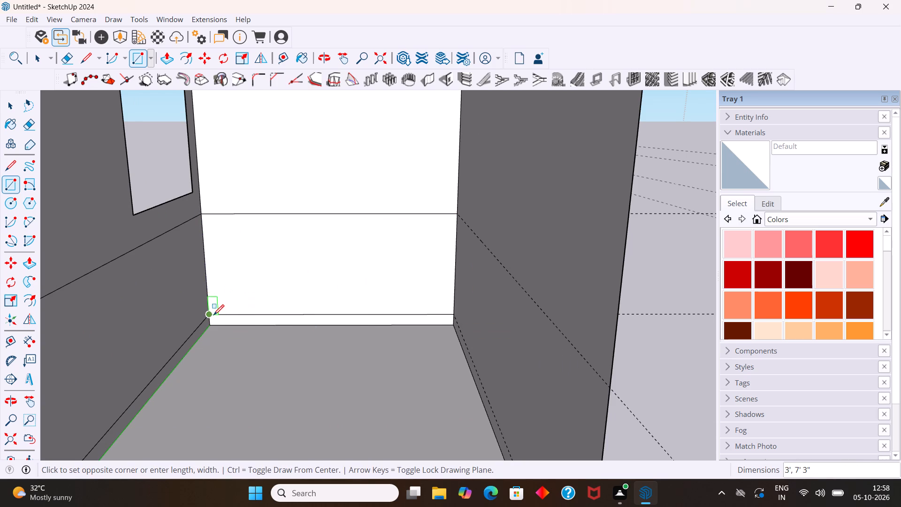
pyautogui.click(451, 326)
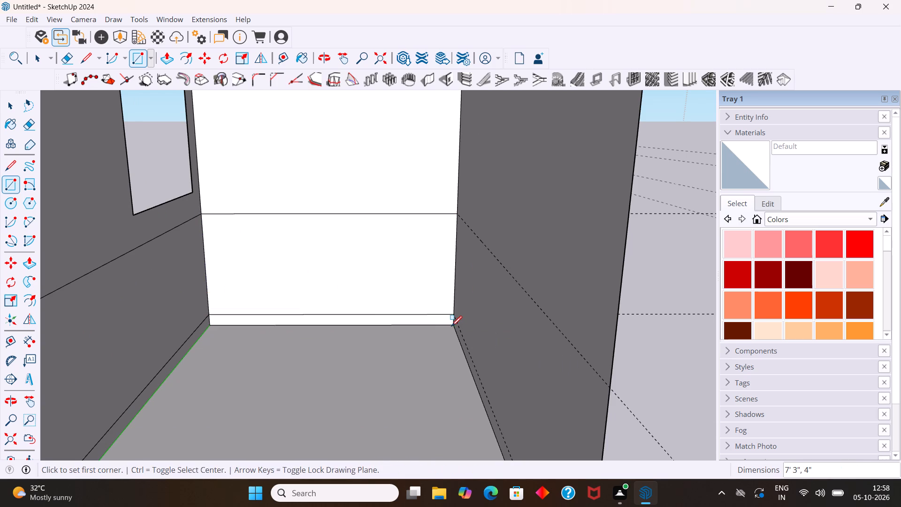
# Draw a 3' high full-length rectangle between the guides on the windowless long wall and an 11' 3" by 4" strip below it.
pyautogui.moveTo(452, 326); pyautogui.dragTo(555, 319, button='middle')
pyautogui.click(450, 210)
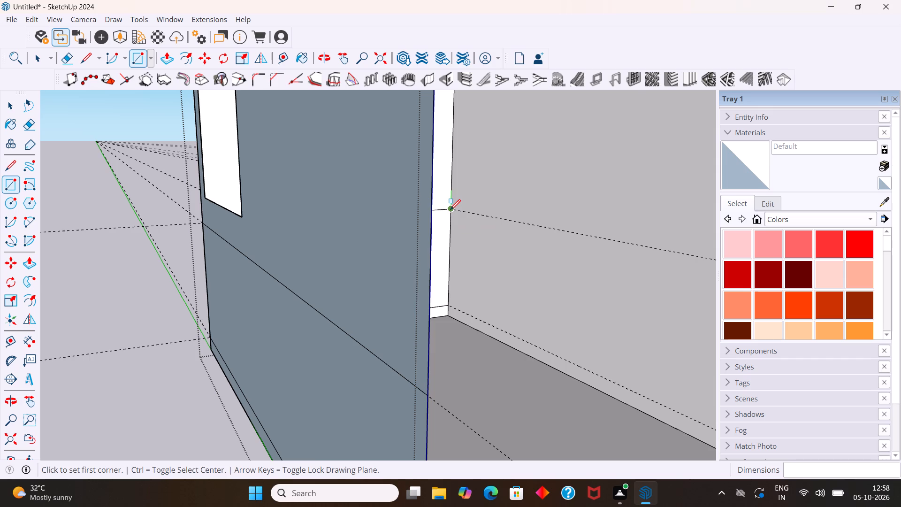
pyautogui.scroll(-4, 570, 326)
pyautogui.scroll(-4, 602, 351)
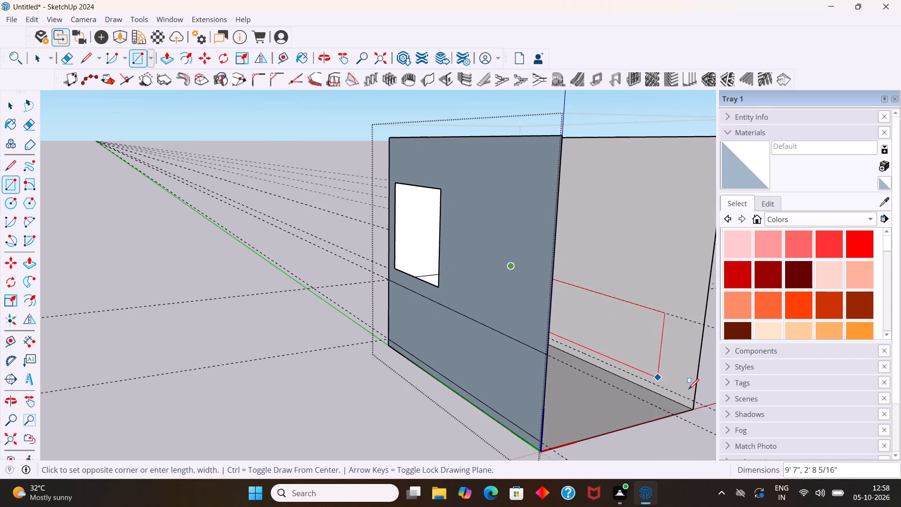
pyautogui.click(695, 399)
pyautogui.scroll(7, 683, 396)
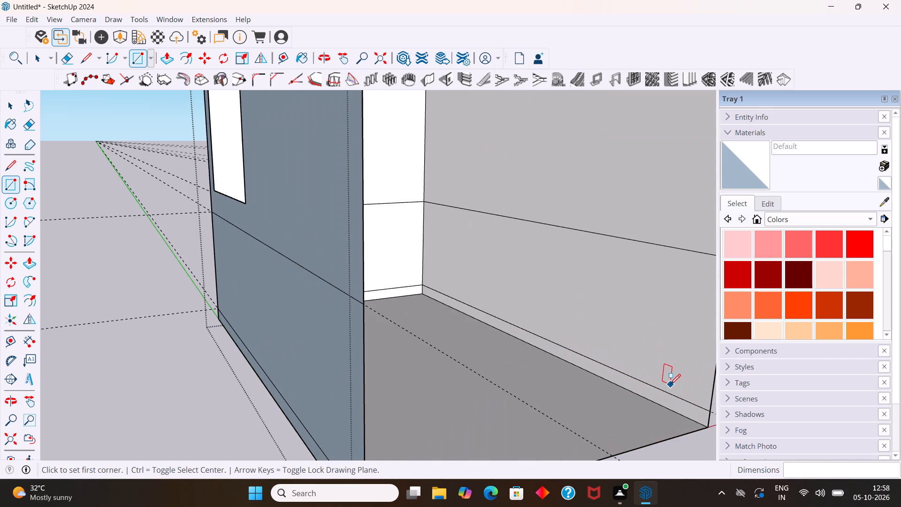
pyautogui.click(710, 414)
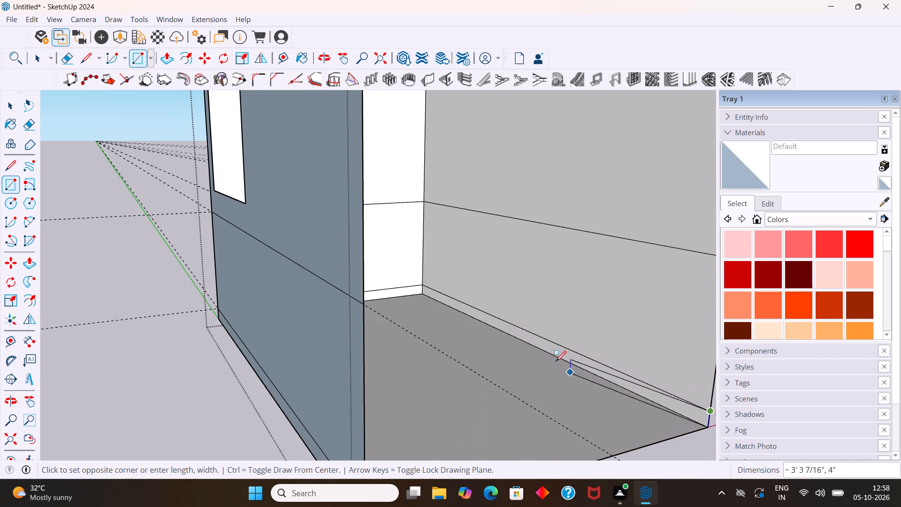
pyautogui.scroll(2, 415, 297)
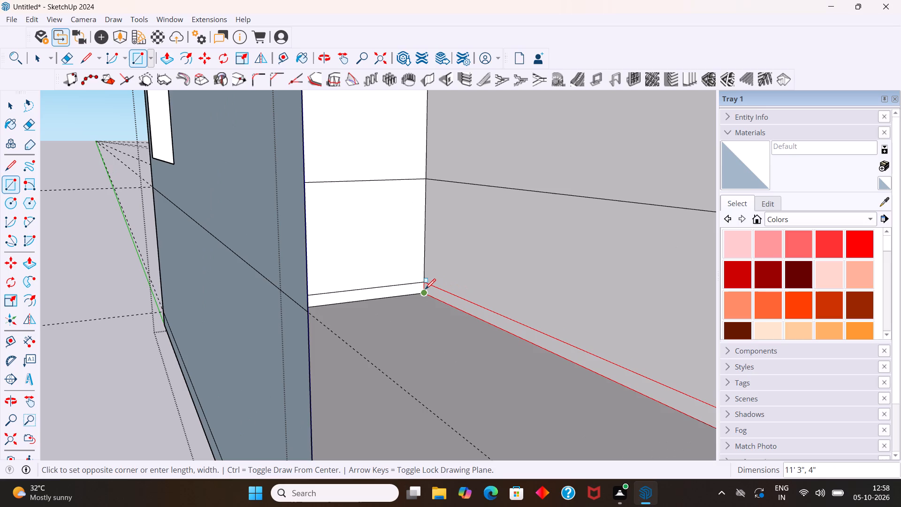
pyautogui.click(425, 289)
pyautogui.press('space')
pyautogui.moveTo(473, 305); pyautogui.dragTo(287, 343, button='middle')
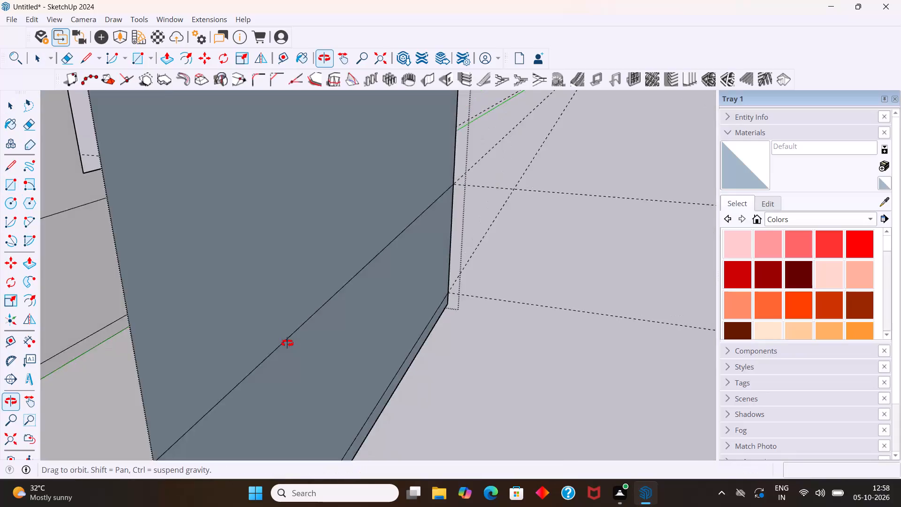
pyautogui.moveTo(287, 343); pyautogui.dragTo(371, 348, button='middle')
pyautogui.moveTo(369, 346); pyautogui.dragTo(362, 340, button='middle')
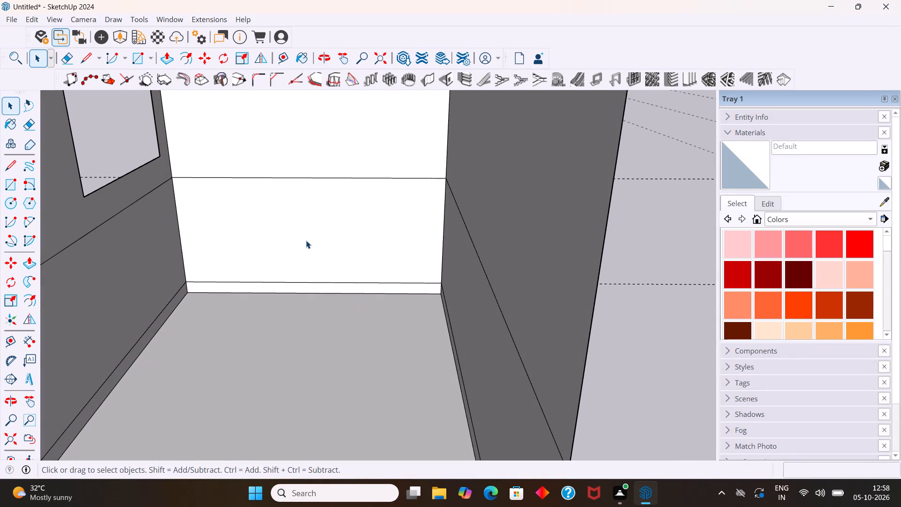
# Push/Pull the 3' high base-cabinet band on the short end wall 20" out into the room.
pyautogui.click(305, 239)
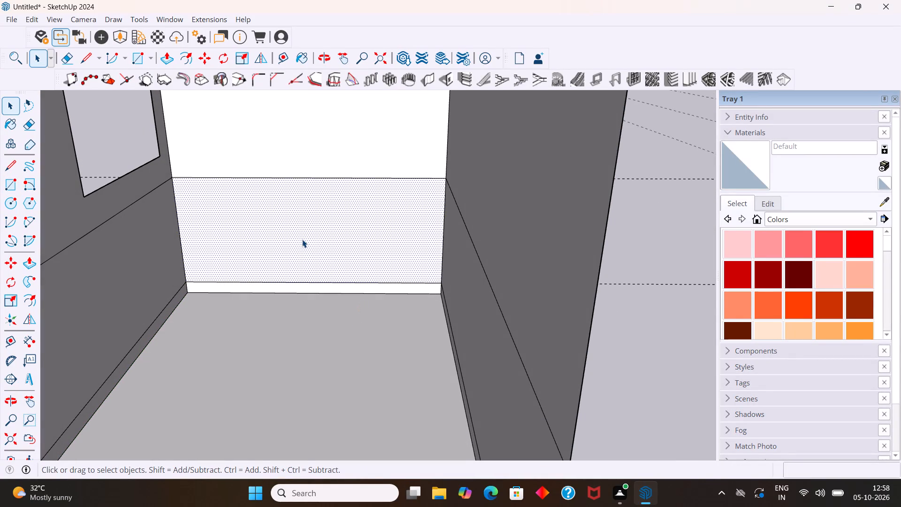
pyautogui.press('p')
pyautogui.moveTo(301, 240); pyautogui.dragTo(311, 286)
pyautogui.press('2')
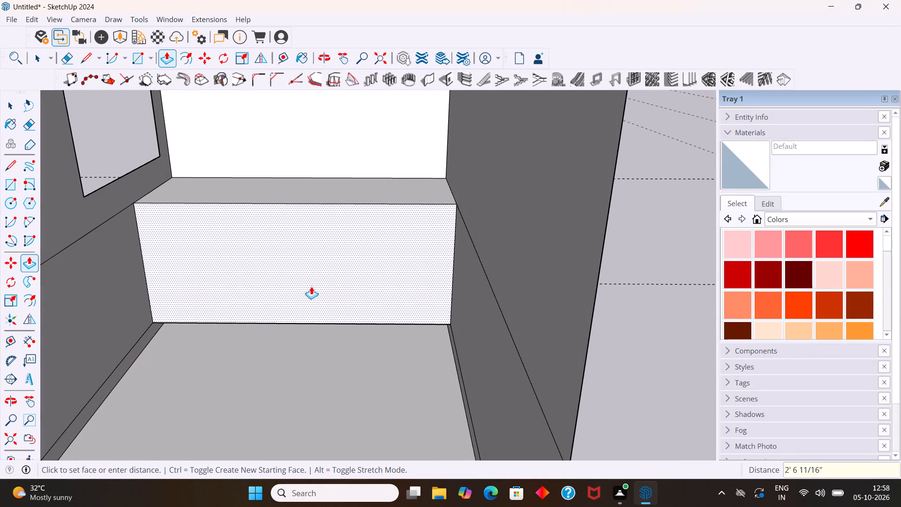
pyautogui.moveTo(311, 286); pyautogui.dragTo(309, 293)
pyautogui.press('0')
pyautogui.press('Return')
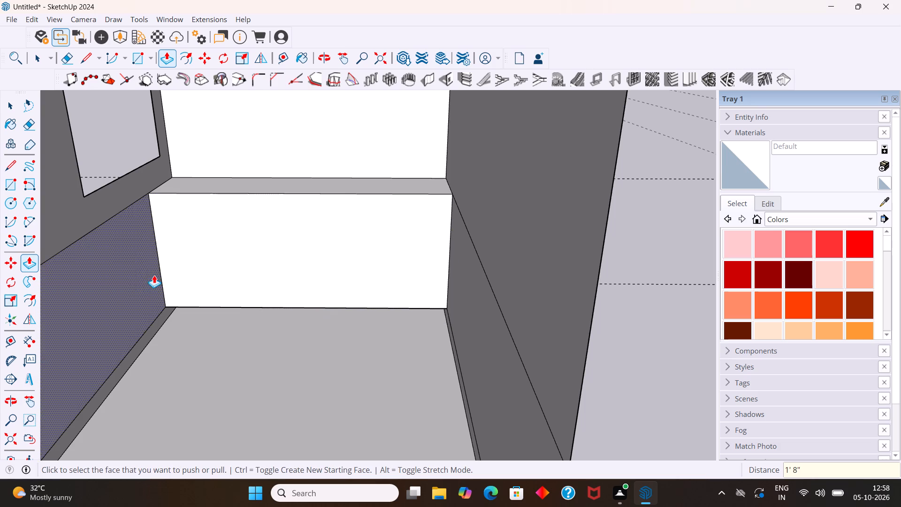
# Extrude the 3' high base-cabinet bands on the windowed and windowless long walls 20" into the room.
pyautogui.moveTo(137, 276); pyautogui.dragTo(171, 295)
pyautogui.write('20')
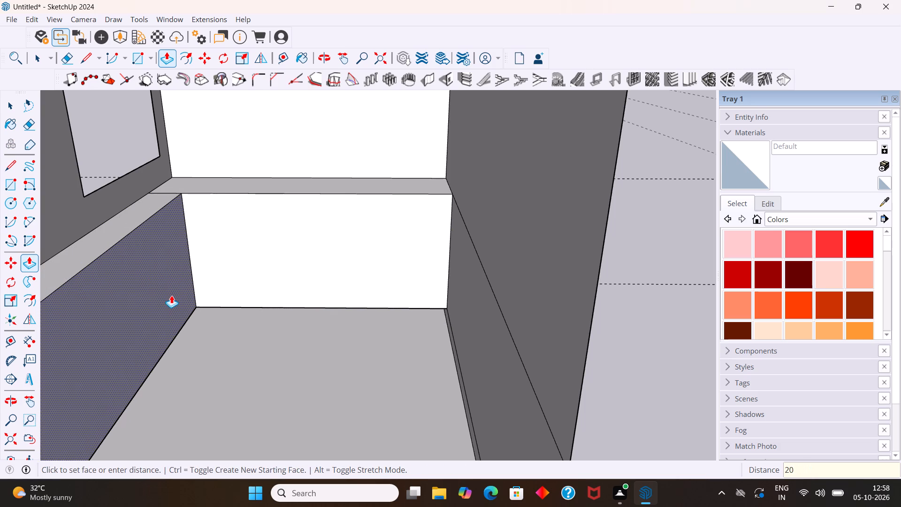
pyautogui.moveTo(171, 295); pyautogui.dragTo(172, 296)
pyautogui.press('Return')
pyautogui.moveTo(493, 361); pyautogui.dragTo(413, 349)
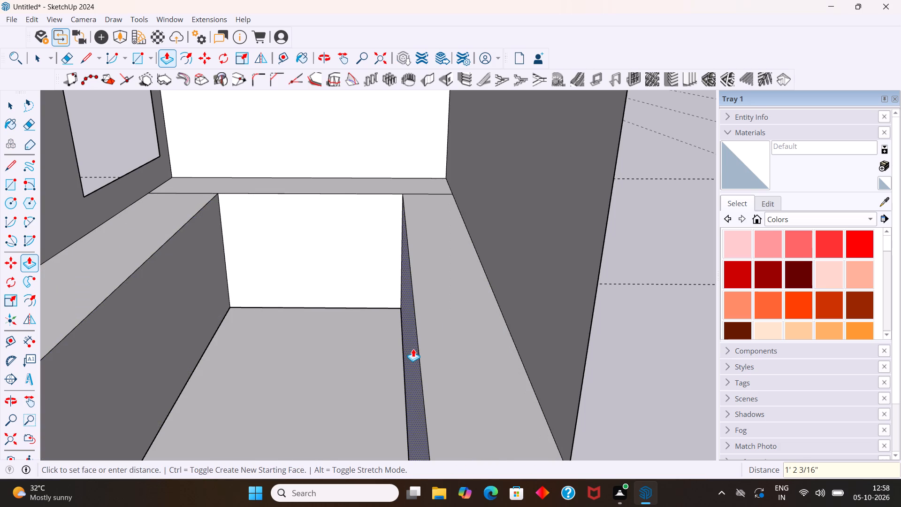
pyautogui.moveTo(413, 349); pyautogui.dragTo(413, 348)
pyautogui.write('20')
pyautogui.press('Return')
# Extrude the 4" toe-kick strip beneath the windowed-wall cabinet block 19" into the room.
pyautogui.moveTo(412, 353); pyautogui.dragTo(433, 342, button='middle')
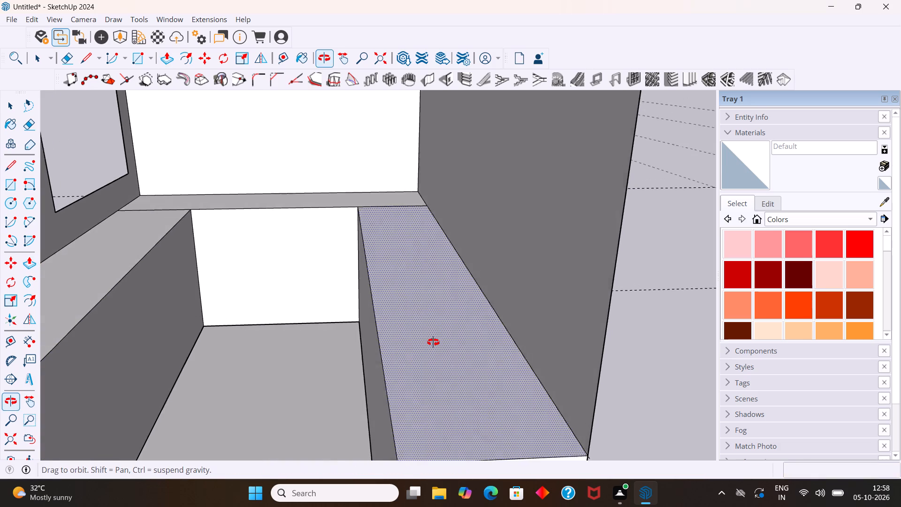
pyautogui.moveTo(433, 342); pyautogui.dragTo(434, 340, button='middle')
pyautogui.scroll(-9, 435, 327)
pyautogui.middleClick(404, 368)
pyautogui.moveTo(404, 368); pyautogui.dragTo(394, 291, button='middle')
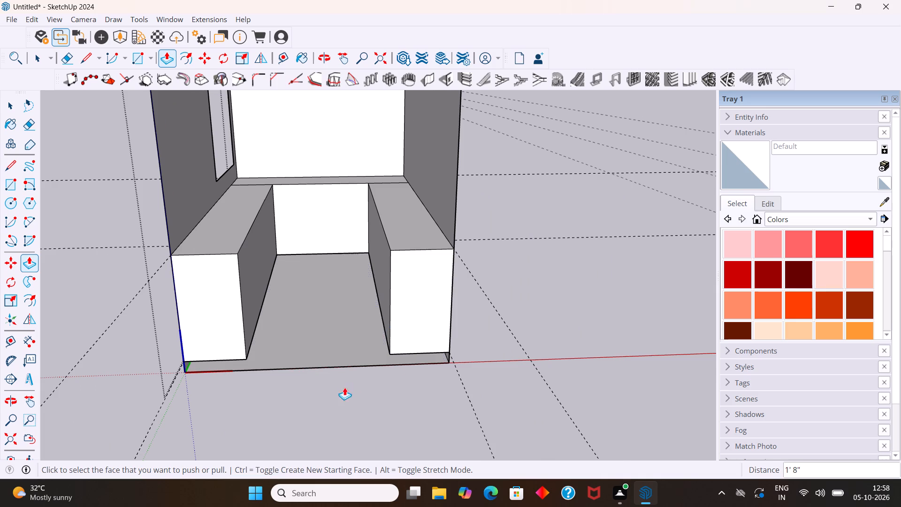
pyautogui.moveTo(342, 389); pyautogui.dragTo(322, 315, button='middle')
pyautogui.scroll(10, 200, 305)
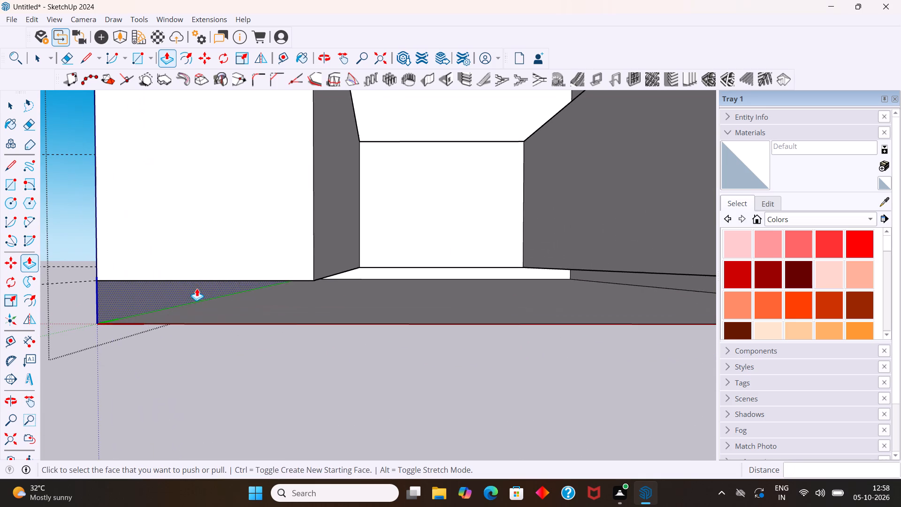
pyautogui.moveTo(189, 288); pyautogui.dragTo(233, 301)
pyautogui.write('19')
pyautogui.press('Return')
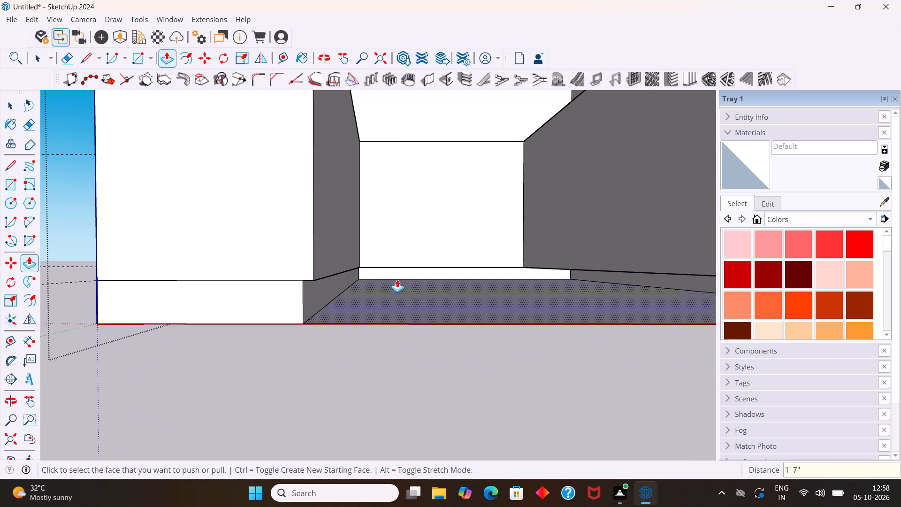
# Repeat the 19" extrusion on the 4" toe-kick strips of the short end wall and the windowless long wall.
pyautogui.scroll(12, 398, 278)
pyautogui.doubleClick(400, 268)
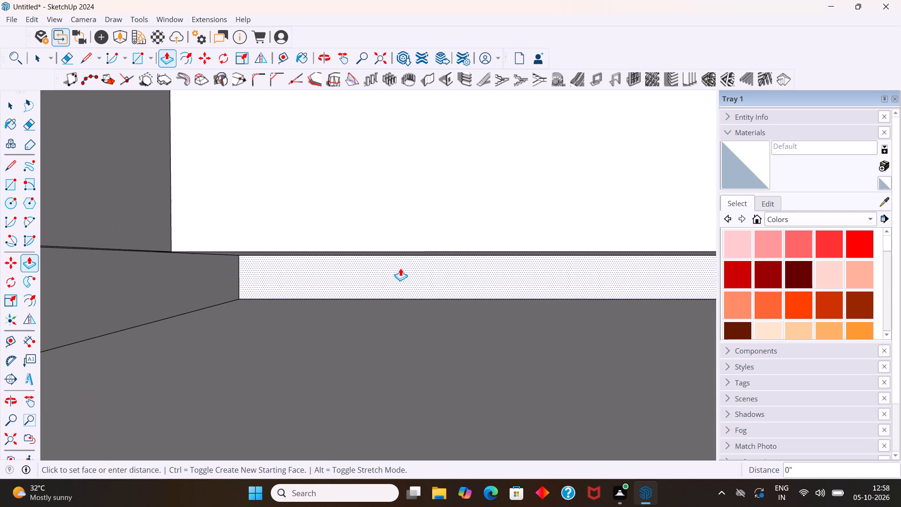
pyautogui.moveTo(396, 274); pyautogui.dragTo(662, 352, button='middle')
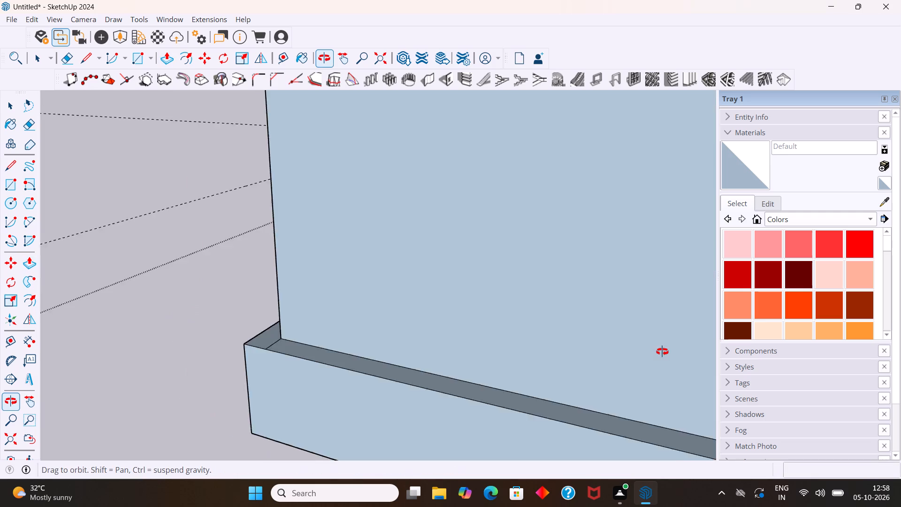
pyautogui.moveTo(662, 352); pyautogui.dragTo(436, 344, button='middle')
pyautogui.scroll(-11, 433, 331)
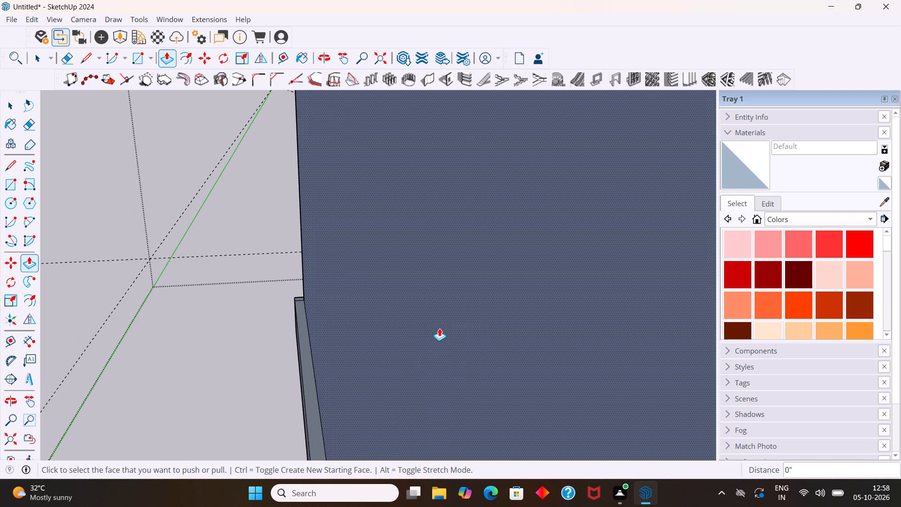
pyautogui.scroll(-9, 468, 318)
pyautogui.scroll(-12, 289, 309)
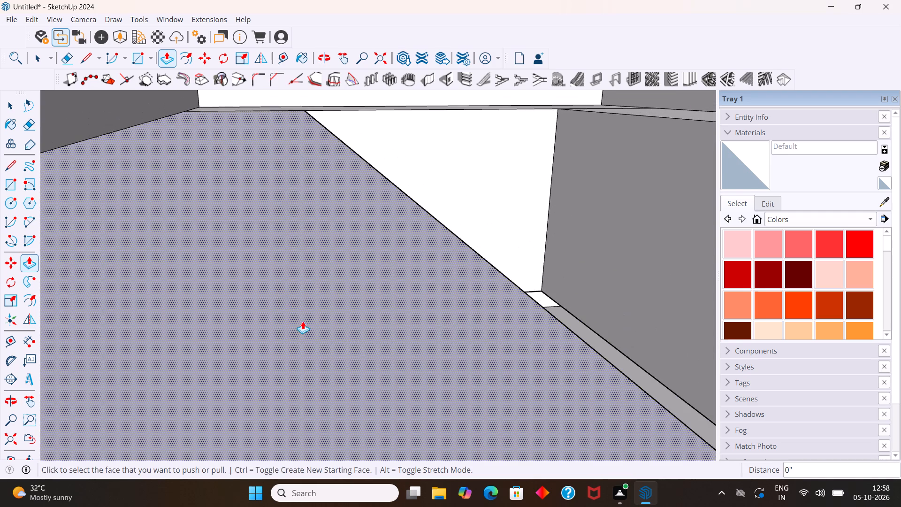
pyautogui.scroll(-5, 395, 298)
pyautogui.scroll(-9, 611, 362)
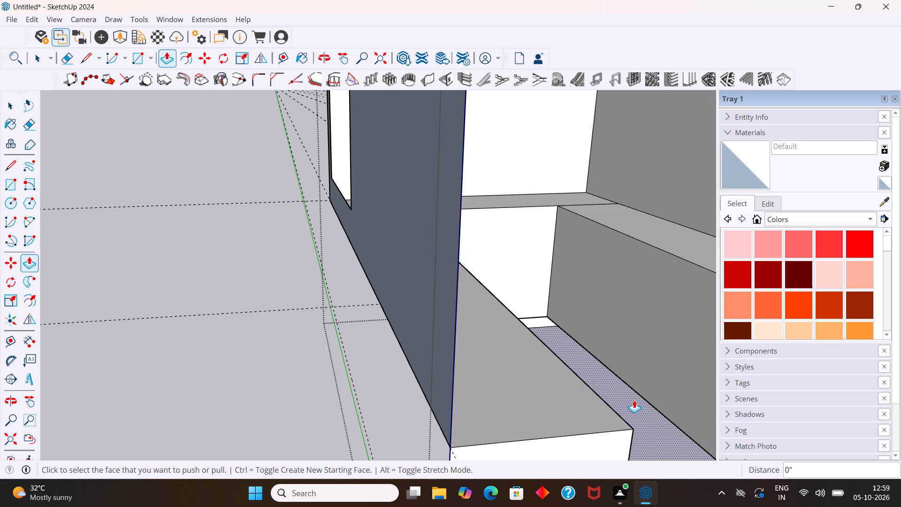
pyautogui.moveTo(638, 406); pyautogui.dragTo(573, 321, button='middle')
pyautogui.scroll(3, 651, 317)
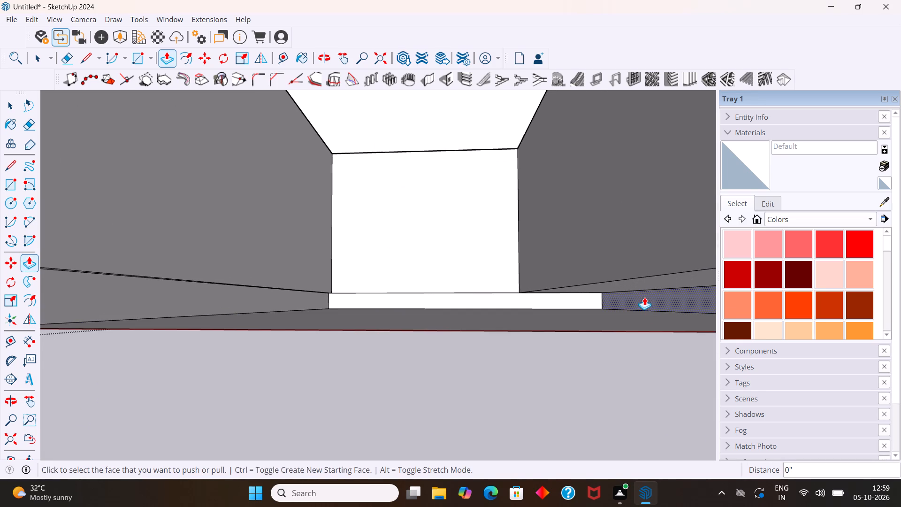
pyautogui.click(646, 297)
pyautogui.doubleClick(646, 297)
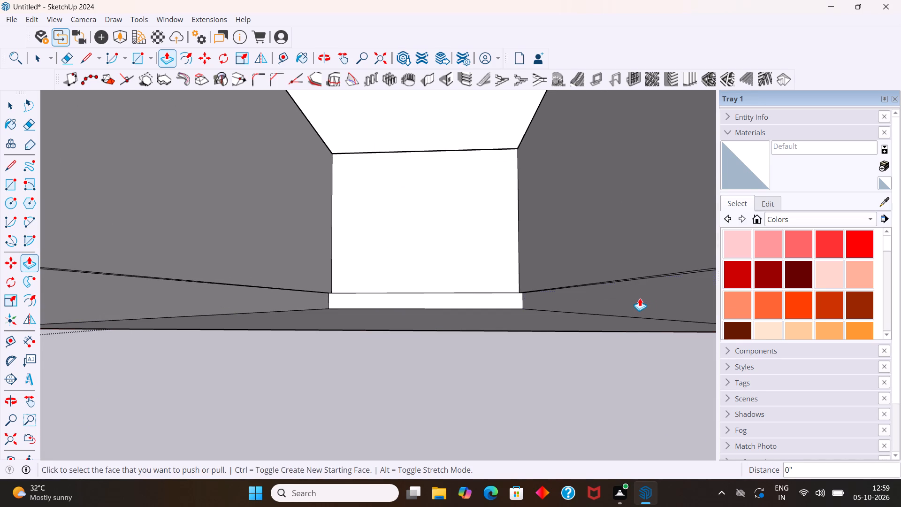
pyautogui.press('space')
# Extrude the underside of the windowed-wall cabinet overhang 0.2" down as a new face above the toe-kick.
pyautogui.scroll(-3, 526, 314)
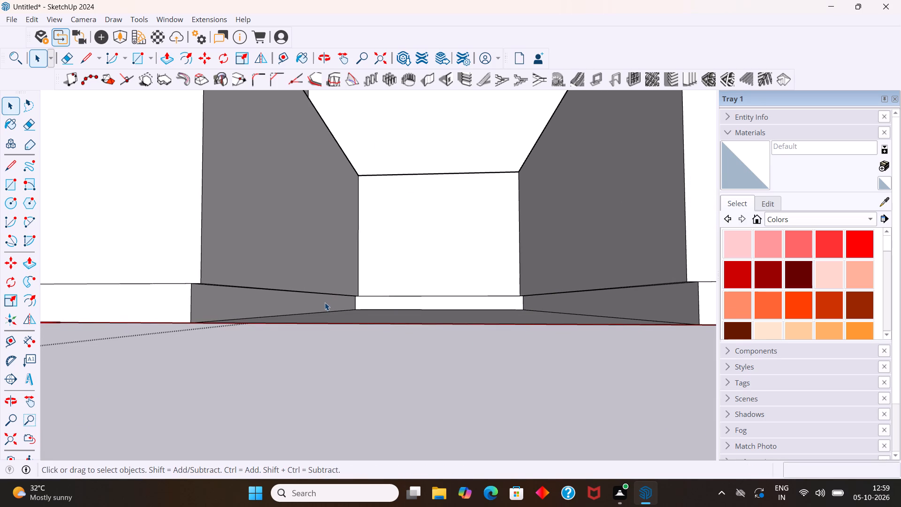
pyautogui.press('p')
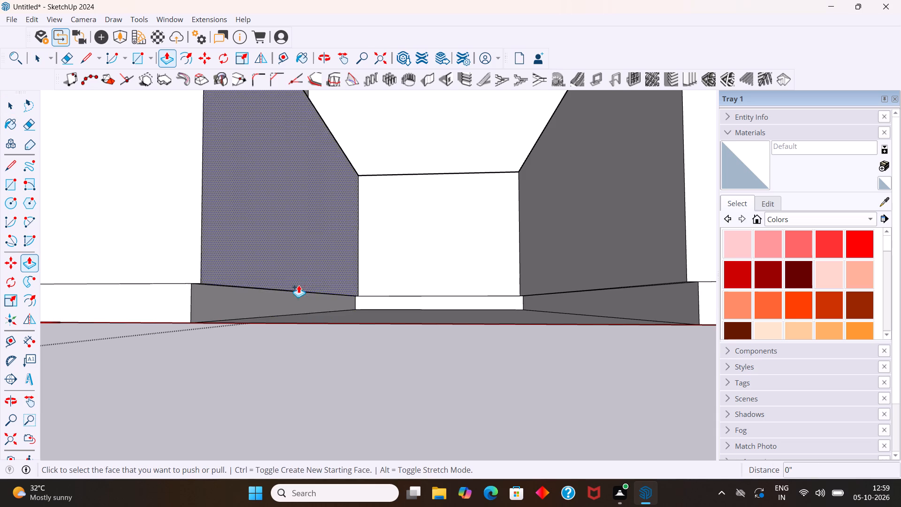
pyautogui.moveTo(298, 285); pyautogui.dragTo(275, 272, button='middle')
pyautogui.middleClick(275, 272)
pyautogui.scroll(5, 252, 249)
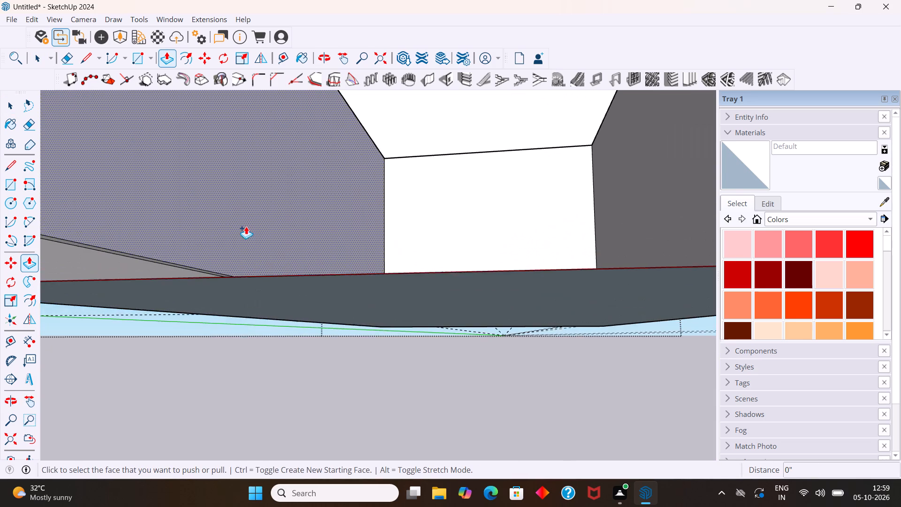
pyautogui.moveTo(263, 226); pyautogui.dragTo(345, 236, button='middle')
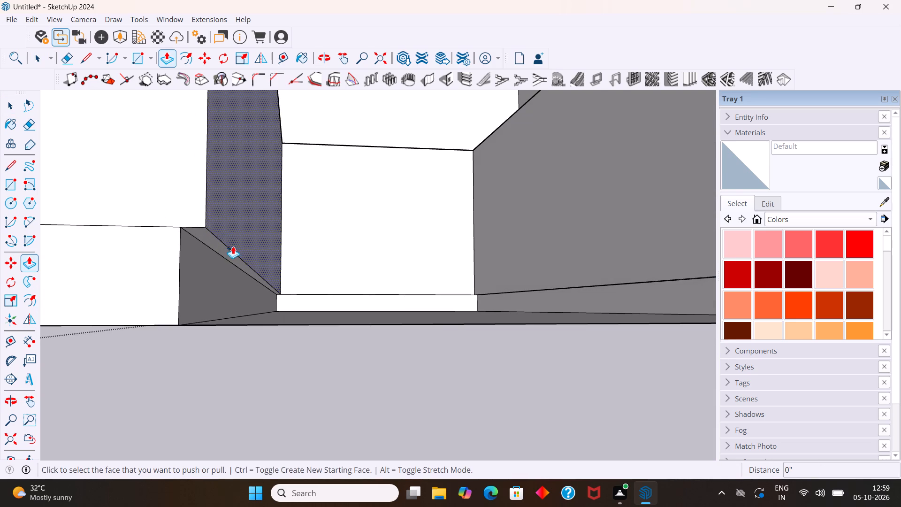
pyautogui.moveTo(223, 247); pyautogui.dragTo(223, 253)
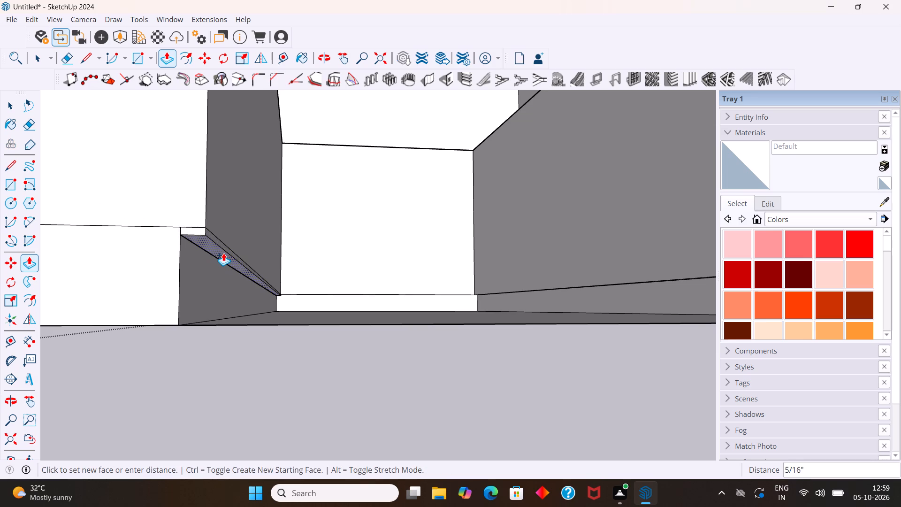
pyautogui.moveTo(223, 253); pyautogui.dragTo(227, 258)
pyautogui.write('0.')
pyautogui.press('2')
pyautogui.press('Return')
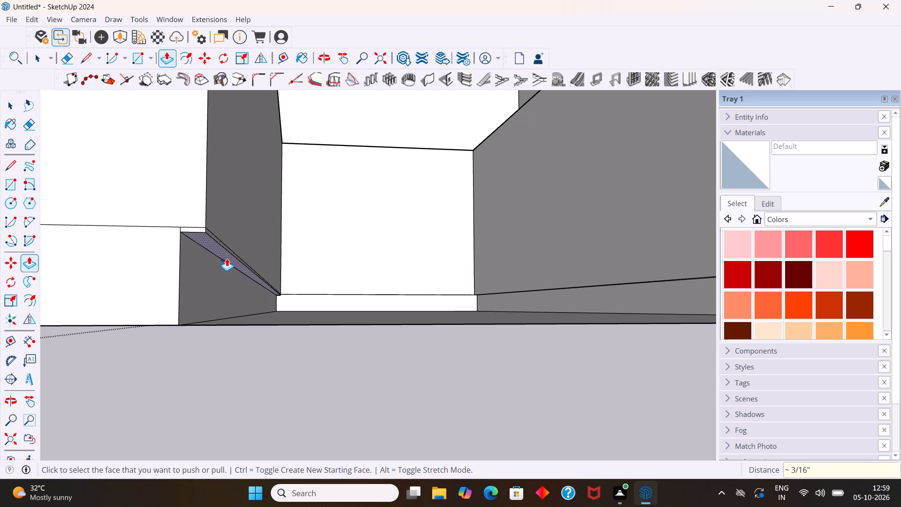
# Extrude the underside of the short end wall's cabinet overhang 0.2" down as a new face.
pyautogui.moveTo(308, 260); pyautogui.dragTo(272, 260, button='middle')
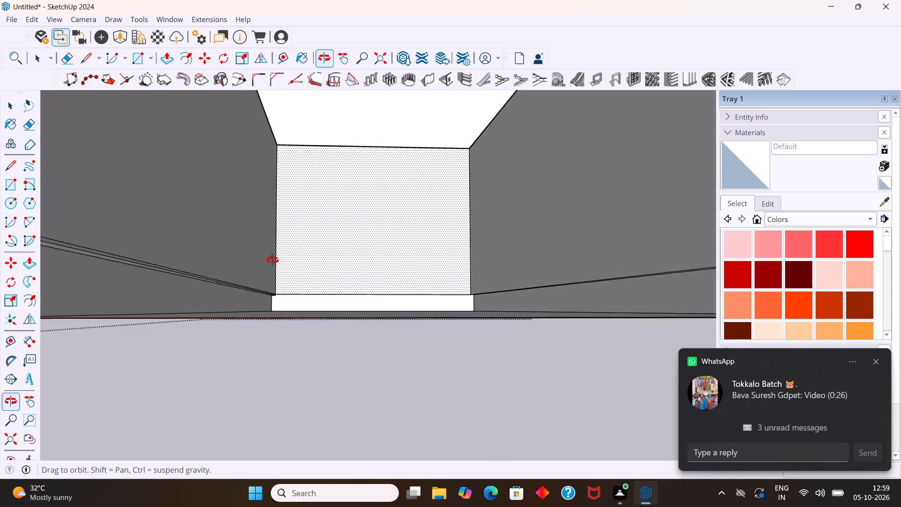
pyautogui.moveTo(272, 260); pyautogui.dragTo(267, 260, button='middle')
pyautogui.middleClick(267, 260)
pyautogui.scroll(4, 321, 280)
pyautogui.moveTo(348, 312); pyautogui.dragTo(349, 312, button='middle')
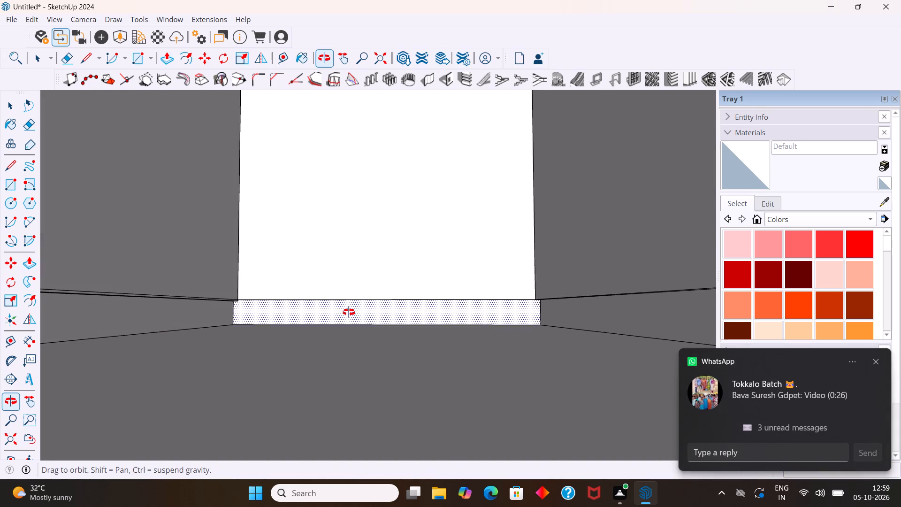
pyautogui.moveTo(349, 312); pyautogui.dragTo(329, 313, button='middle')
pyautogui.scroll(7, 348, 302)
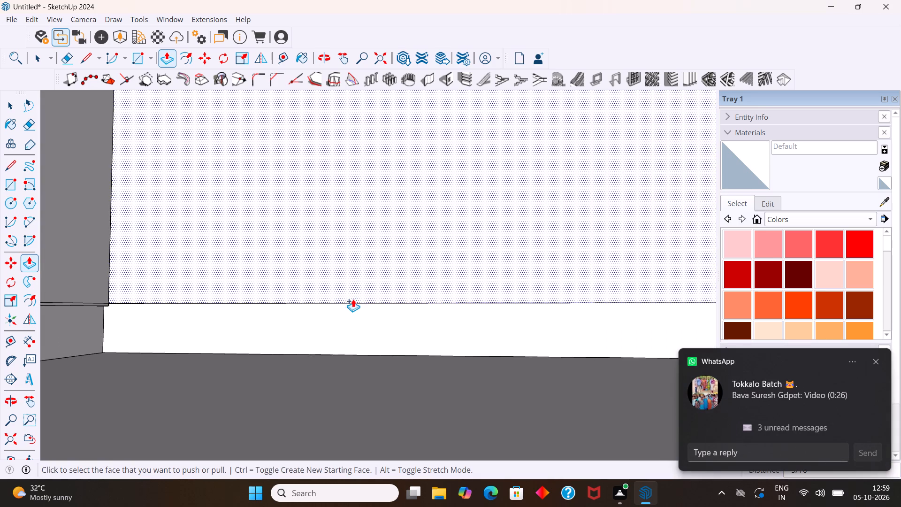
pyautogui.scroll(3, 353, 299)
pyautogui.moveTo(356, 309); pyautogui.dragTo(365, 288, button='middle')
pyautogui.scroll(1, 356, 309)
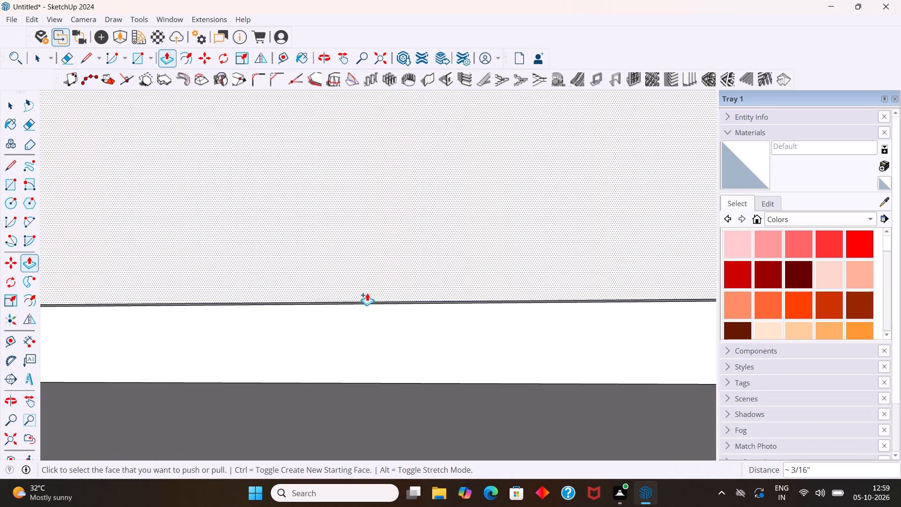
pyautogui.scroll(7, 367, 296)
pyautogui.moveTo(365, 304); pyautogui.dragTo(366, 284, button='middle')
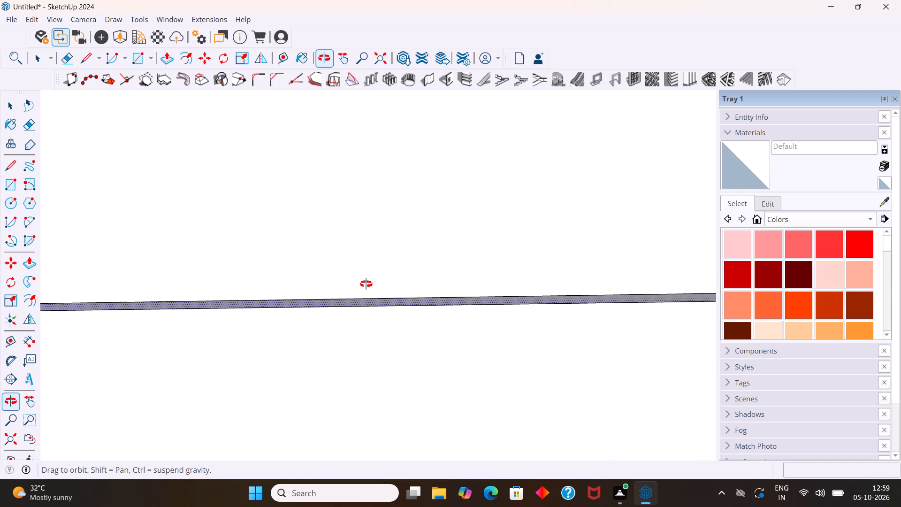
pyautogui.moveTo(366, 284); pyautogui.dragTo(376, 269, button='middle')
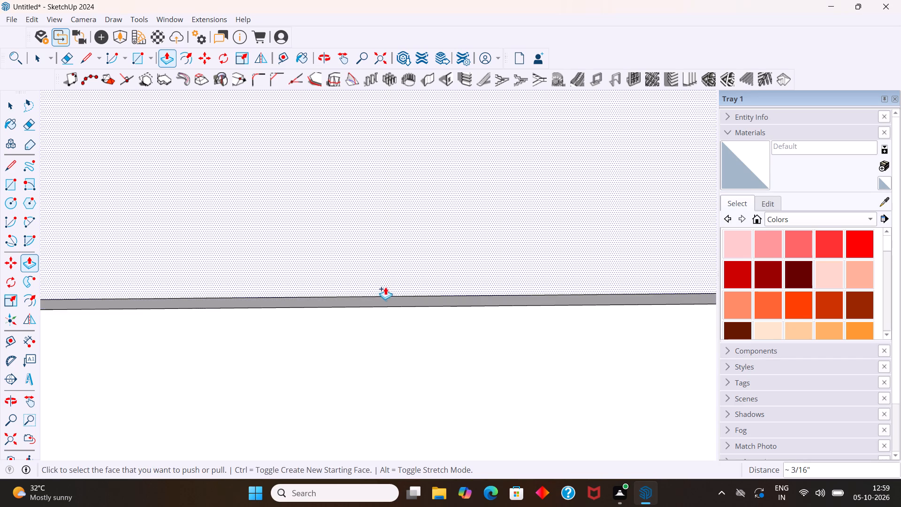
pyautogui.moveTo(385, 297); pyautogui.dragTo(384, 304)
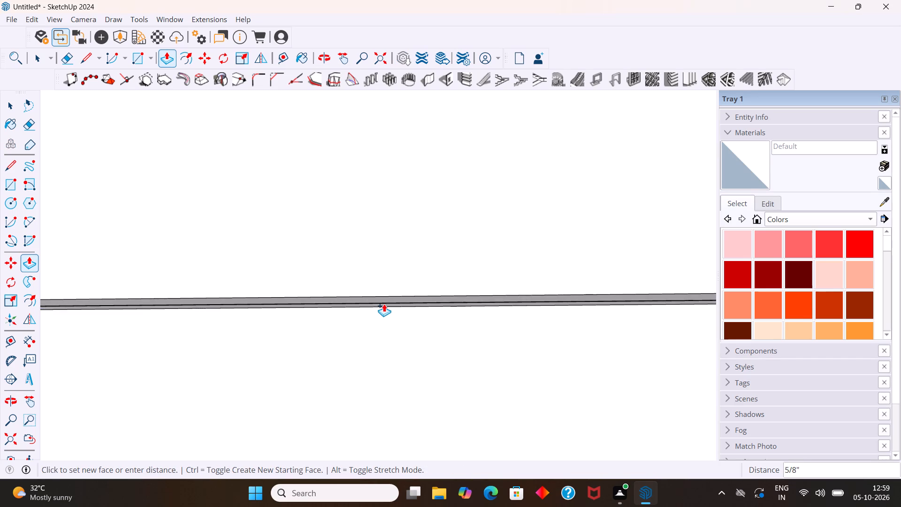
pyautogui.moveTo(384, 304); pyautogui.dragTo(384, 304)
pyautogui.write('0.2')
pyautogui.press('Return')
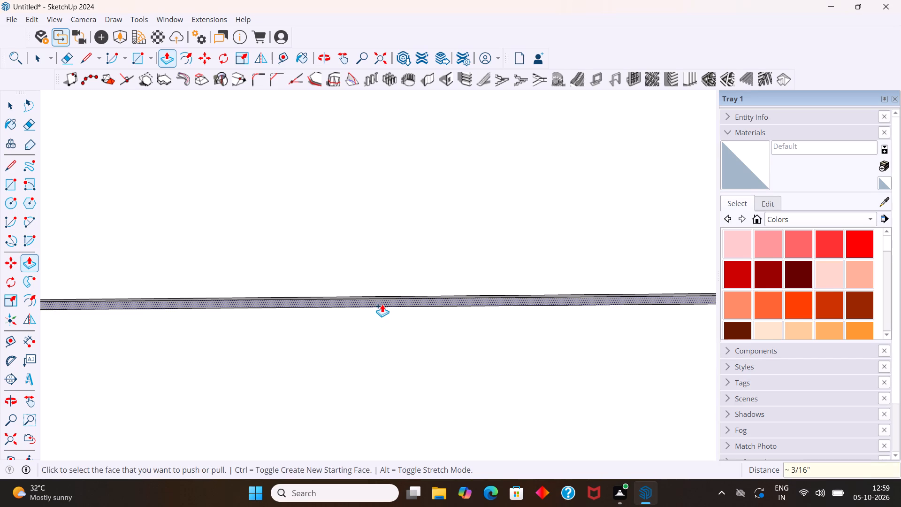
pyautogui.press('space')
# Extrude the underside of the windowless long wall's cabinet overhang 0.2" down above the toe-kick.
pyautogui.scroll(-4, 399, 309)
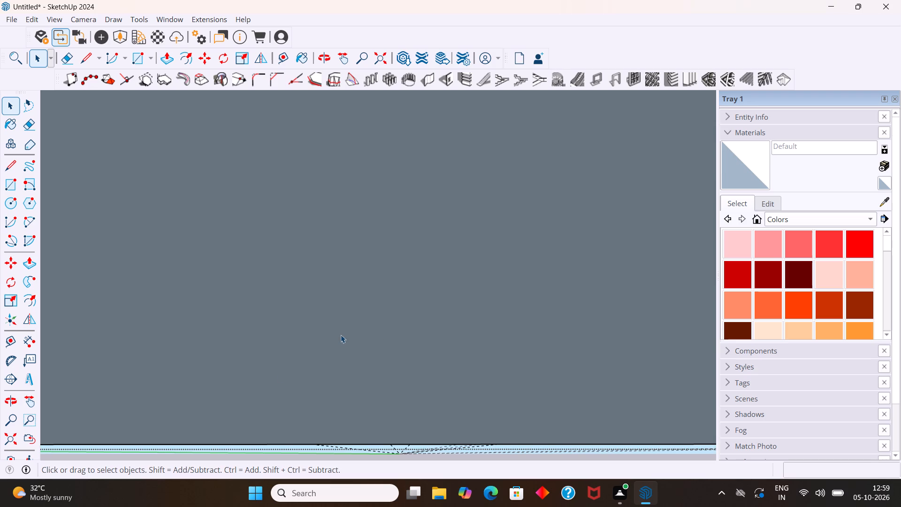
pyautogui.scroll(-4, 323, 347)
pyautogui.scroll(-14, 237, 384)
pyautogui.scroll(-8, 255, 345)
pyautogui.middleClick(256, 347)
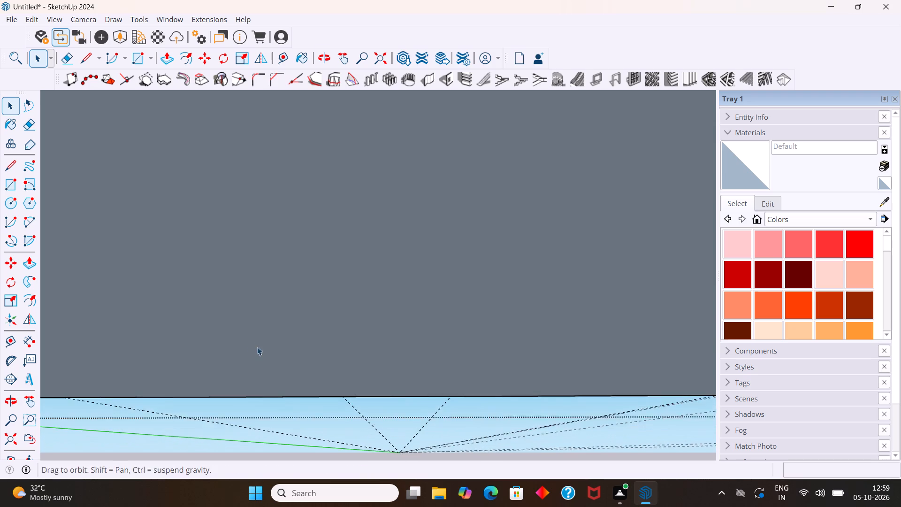
pyautogui.scroll(-19, 257, 347)
pyautogui.middleClick(254, 335)
pyautogui.moveTo(255, 336); pyautogui.dragTo(257, 342, button='middle')
pyautogui.scroll(-9, 256, 348)
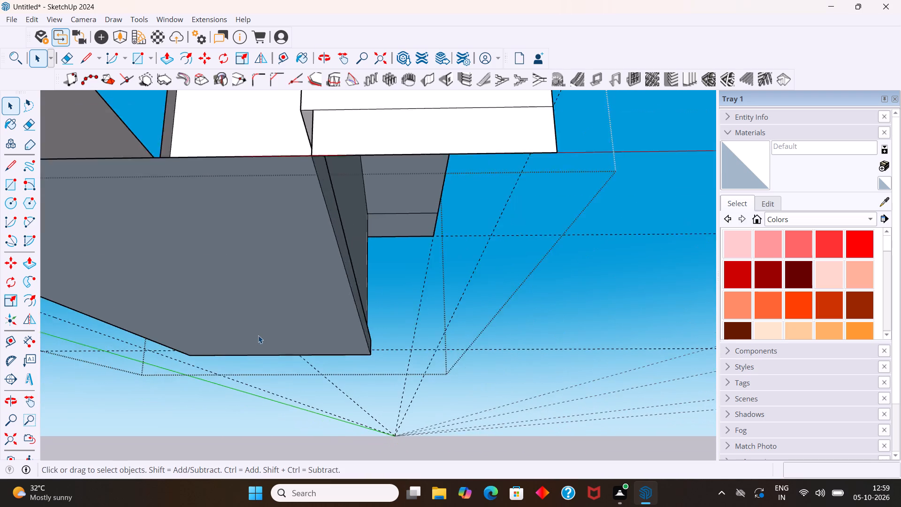
pyautogui.scroll(-1, 245, 305)
pyautogui.moveTo(245, 305); pyautogui.dragTo(340, 370, button='middle')
pyautogui.scroll(3, 496, 346)
pyautogui.scroll(2, 469, 412)
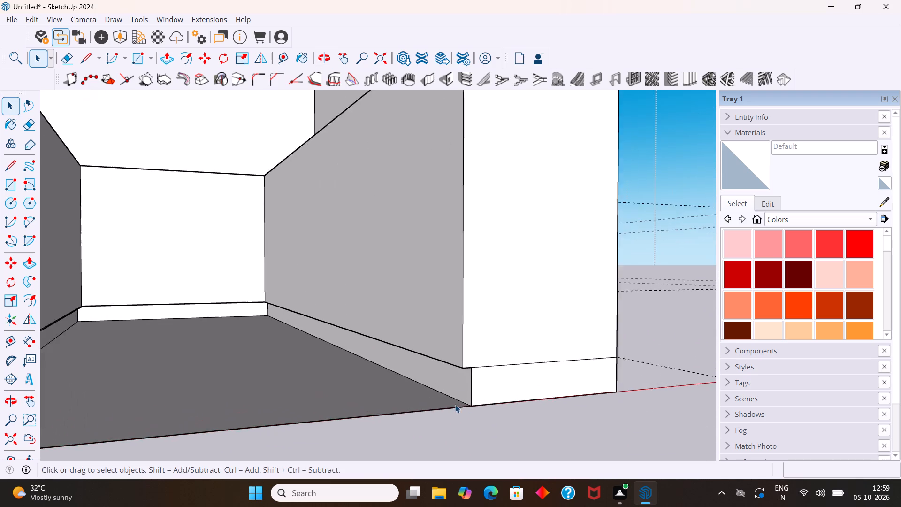
pyautogui.scroll(6, 455, 405)
pyautogui.moveTo(466, 363); pyautogui.dragTo(444, 284, button='middle')
pyautogui.middleClick(444, 284)
pyautogui.scroll(4, 469, 330)
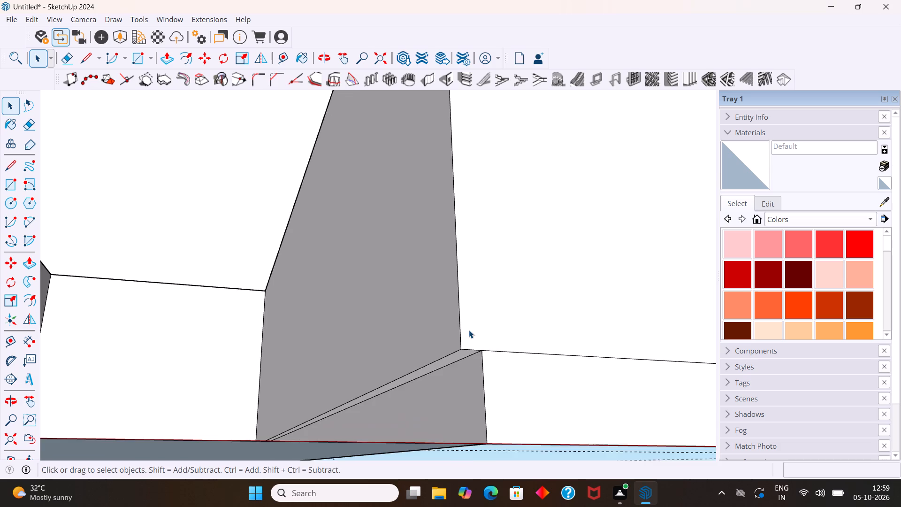
pyautogui.scroll(2, 469, 330)
pyautogui.click(454, 364)
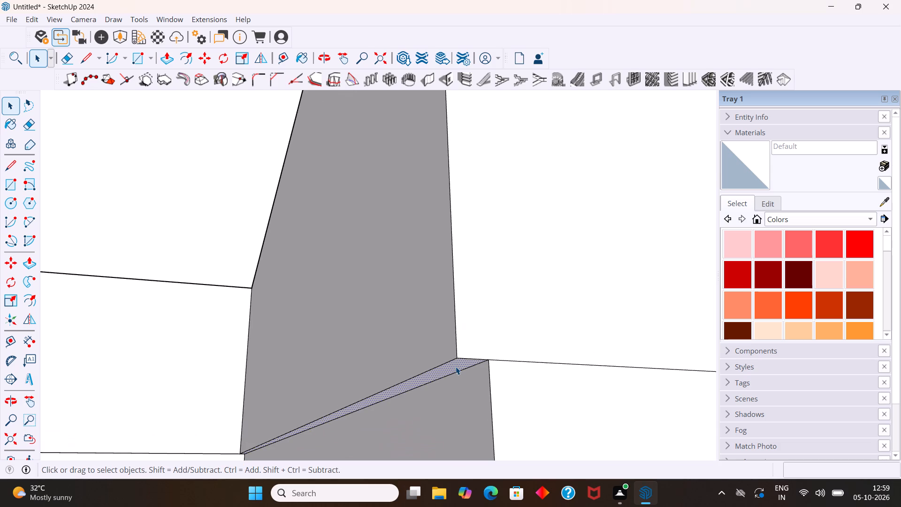
pyautogui.press('p')
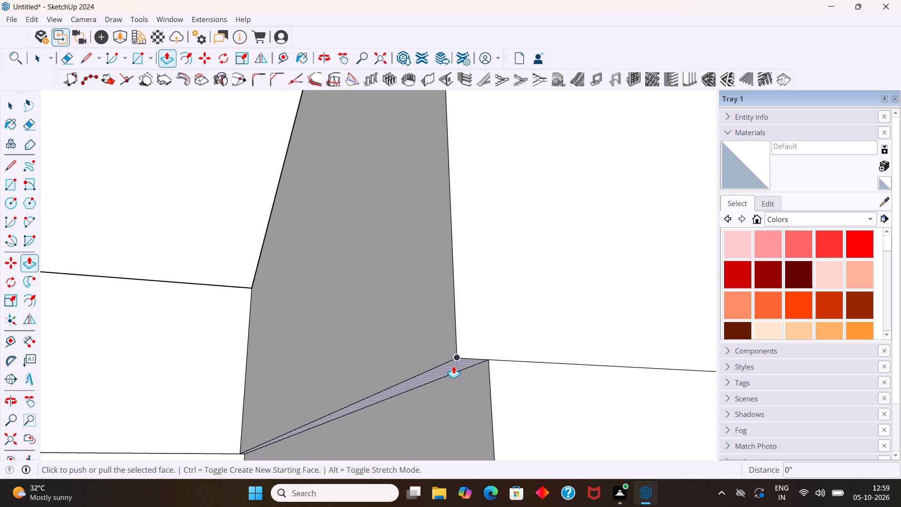
pyautogui.moveTo(451, 367); pyautogui.dragTo(449, 371)
pyautogui.write('0.2')
pyautogui.press('Return')
pyautogui.press('space')
# Inspect the overhang undersides and toe-kicks of both long-wall cabinet blocks and the overall U-shaped layout.
pyautogui.scroll(3, 418, 366)
pyautogui.moveTo(417, 363); pyautogui.dragTo(428, 395, button='middle')
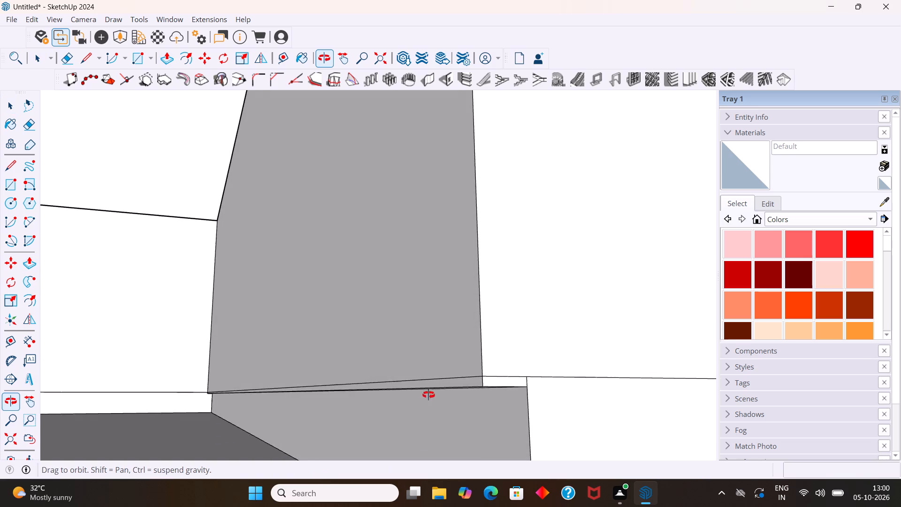
pyautogui.moveTo(428, 395); pyautogui.dragTo(355, 418, button='middle')
pyautogui.scroll(-14, 360, 401)
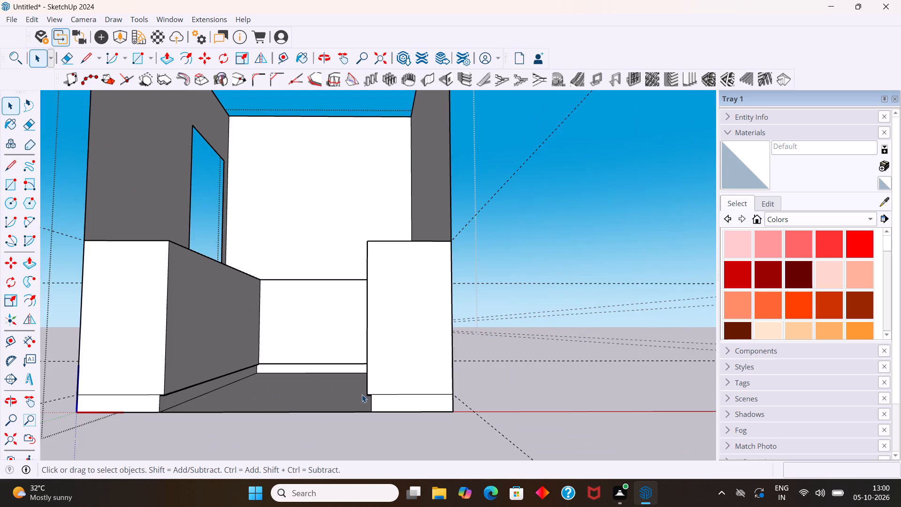
pyautogui.scroll(6, 211, 366)
pyautogui.moveTo(211, 387); pyautogui.dragTo(172, 383, button='middle')
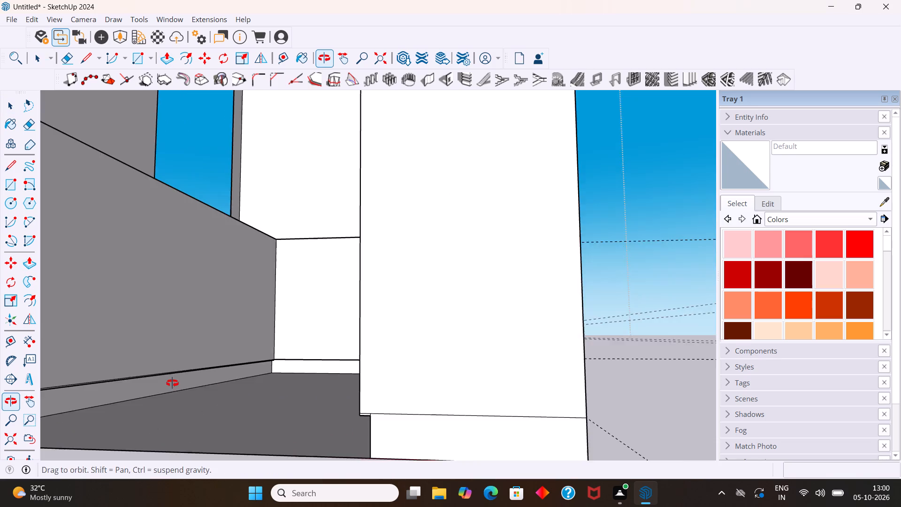
pyautogui.moveTo(172, 383); pyautogui.dragTo(218, 369, button='middle')
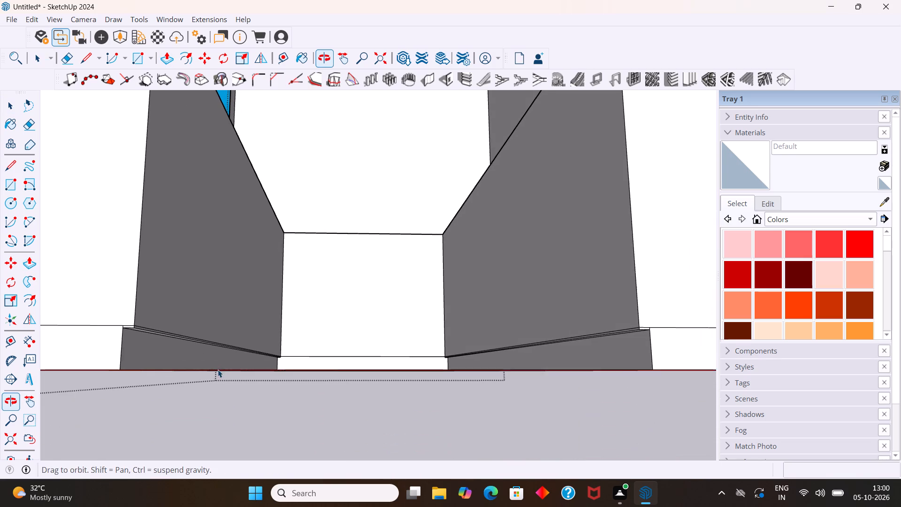
pyautogui.moveTo(218, 369); pyautogui.dragTo(218, 369, button='middle')
pyautogui.scroll(3, 175, 345)
pyautogui.moveTo(170, 335); pyautogui.dragTo(184, 304, button='middle')
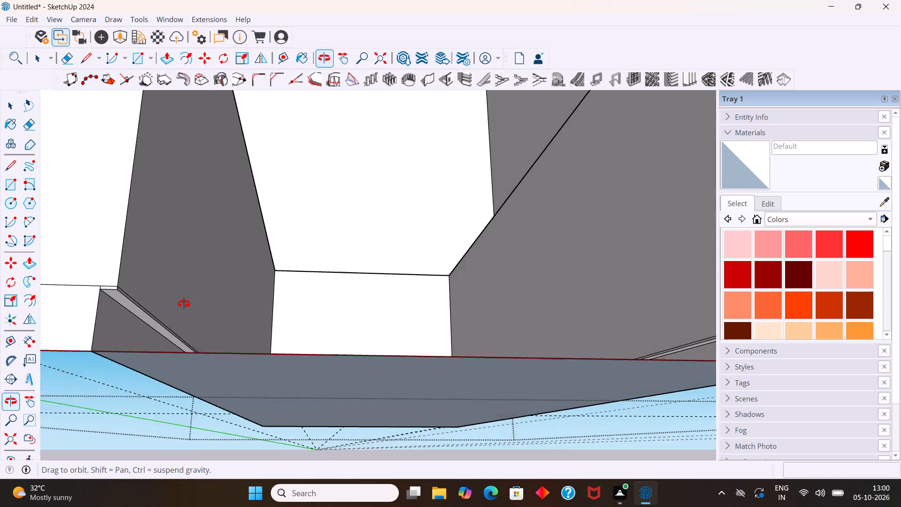
pyautogui.moveTo(184, 304); pyautogui.dragTo(157, 314, button='middle')
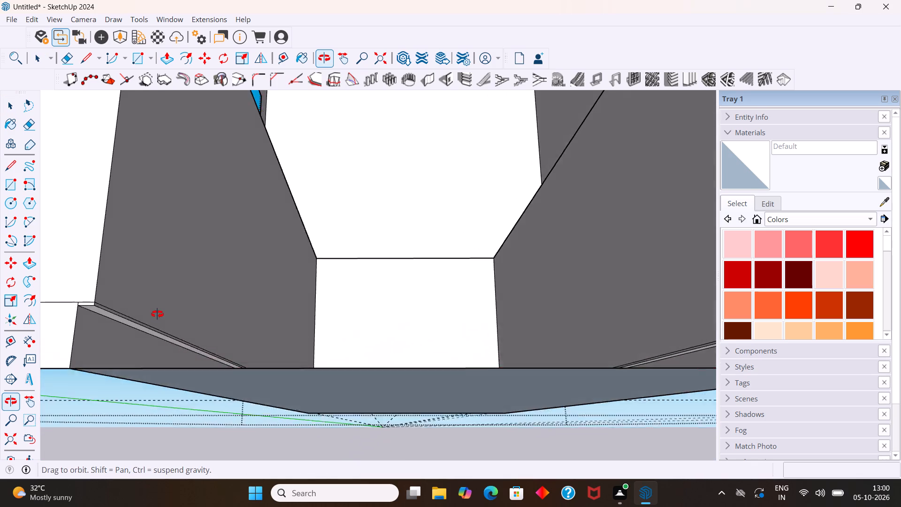
pyautogui.moveTo(157, 314); pyautogui.dragTo(144, 330, button='middle')
pyautogui.middleClick(144, 330)
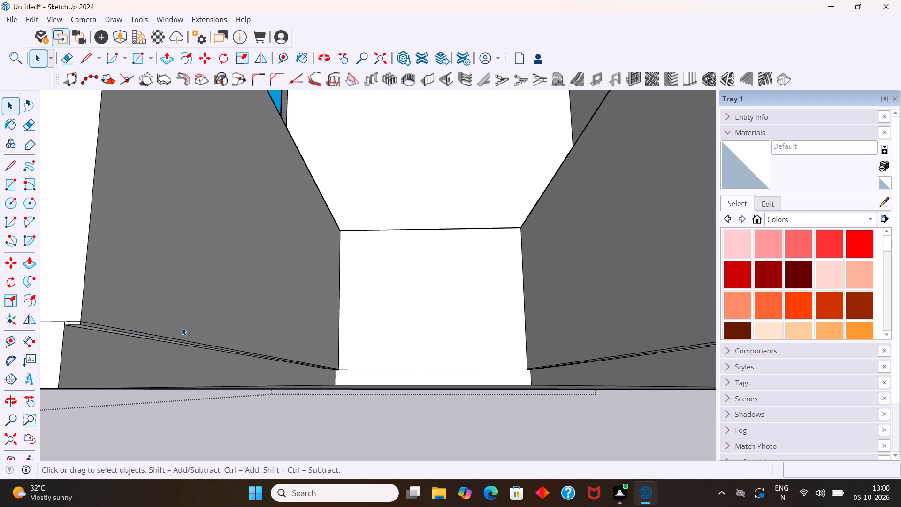
pyautogui.scroll(-7, 204, 328)
pyautogui.scroll(-5, 511, 336)
pyautogui.moveTo(467, 335); pyautogui.dragTo(426, 422, button='middle')
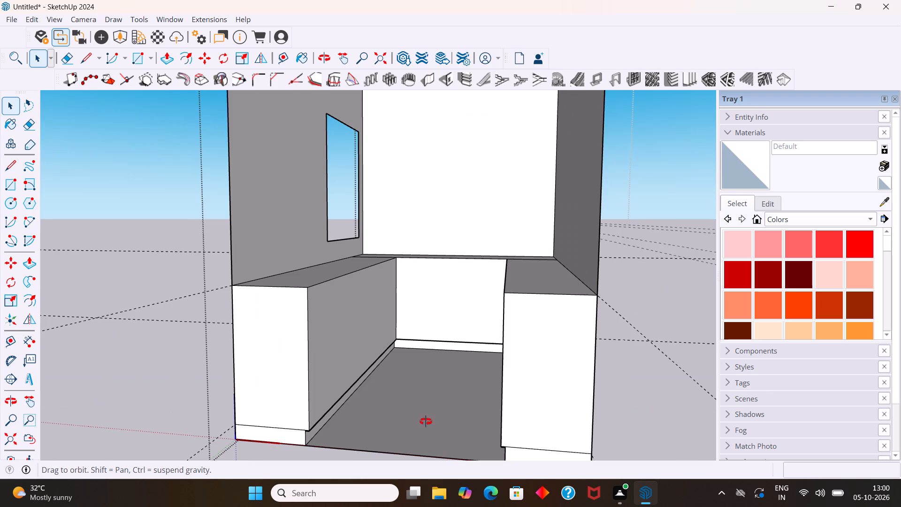
pyautogui.moveTo(426, 422); pyautogui.dragTo(431, 418, button='middle')
pyautogui.moveTo(407, 350); pyautogui.dragTo(428, 369, button='middle')
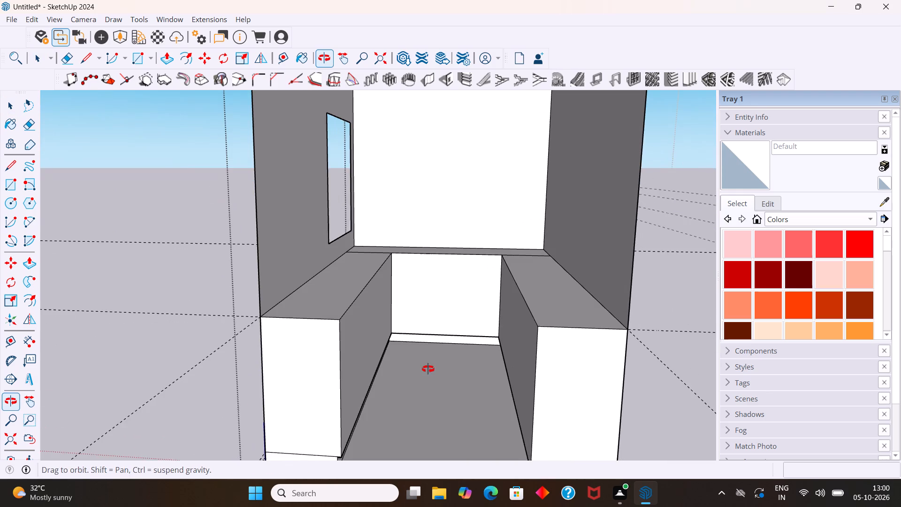
pyautogui.moveTo(428, 369); pyautogui.dragTo(428, 372, button='middle')
pyautogui.middleClick(428, 372)
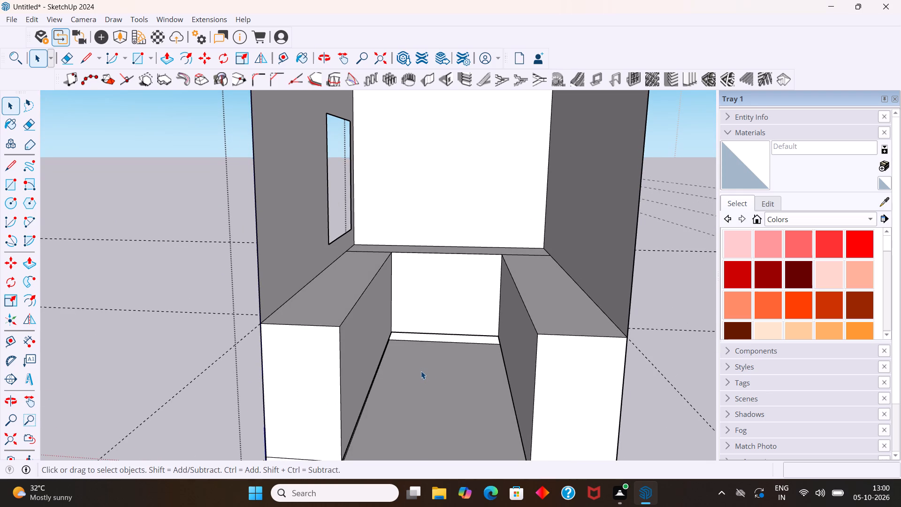
pyautogui.moveTo(372, 337); pyautogui.dragTo(301, 319, button='middle')
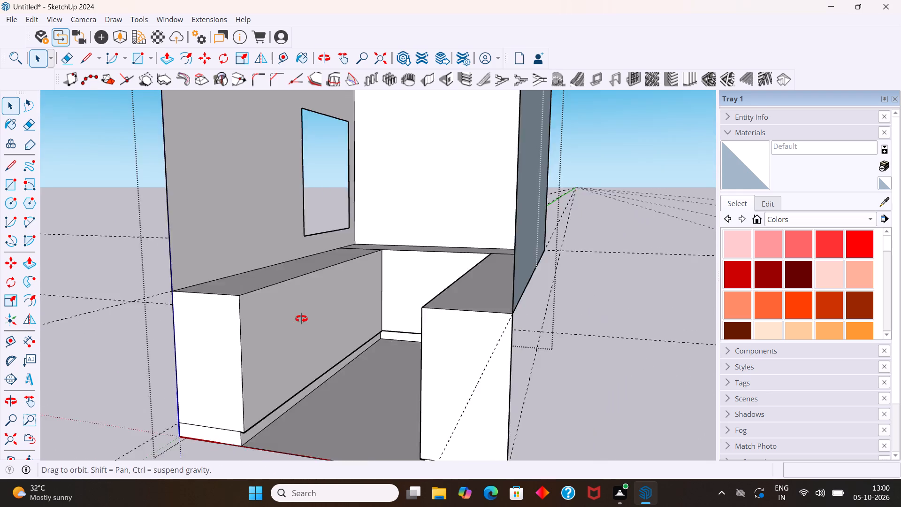
pyautogui.moveTo(301, 319); pyautogui.dragTo(297, 335, button='middle')
pyautogui.middleClick(297, 335)
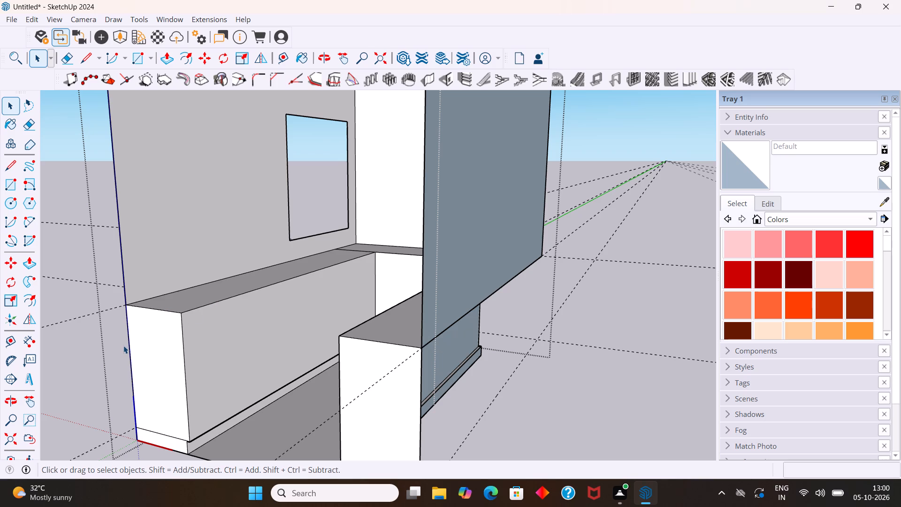
# Draw 3" high rectangular bands along the top of the windowed-wall cabinet block's end face and its 9' 7" room-facing side.
pyautogui.press('r')
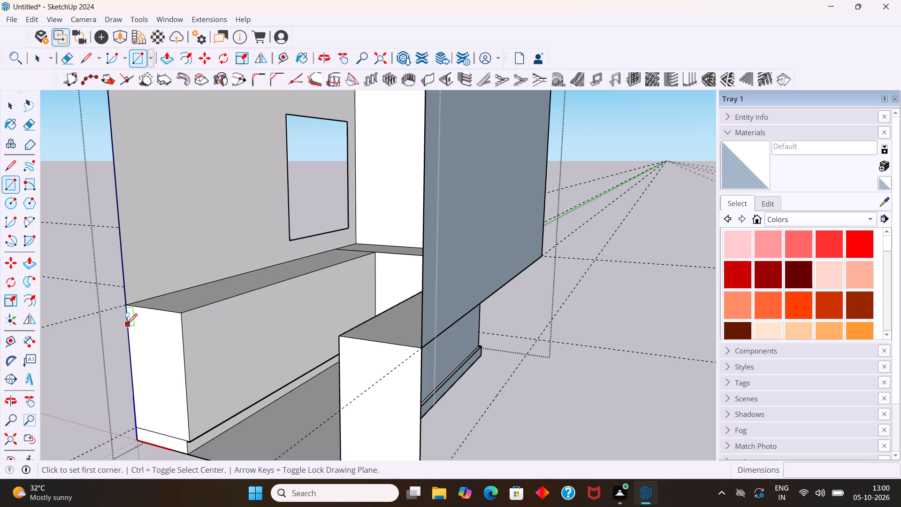
pyautogui.click(125, 311)
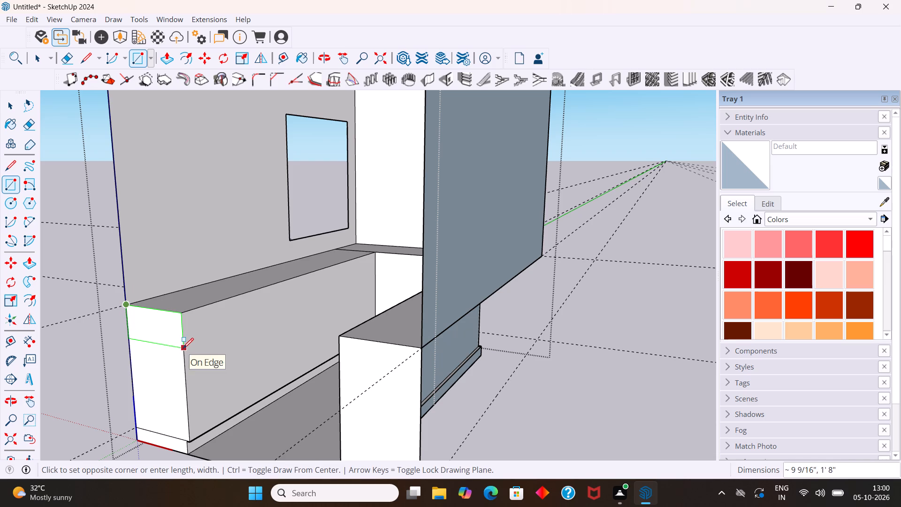
pyautogui.press('3')
pyautogui.press('Return')
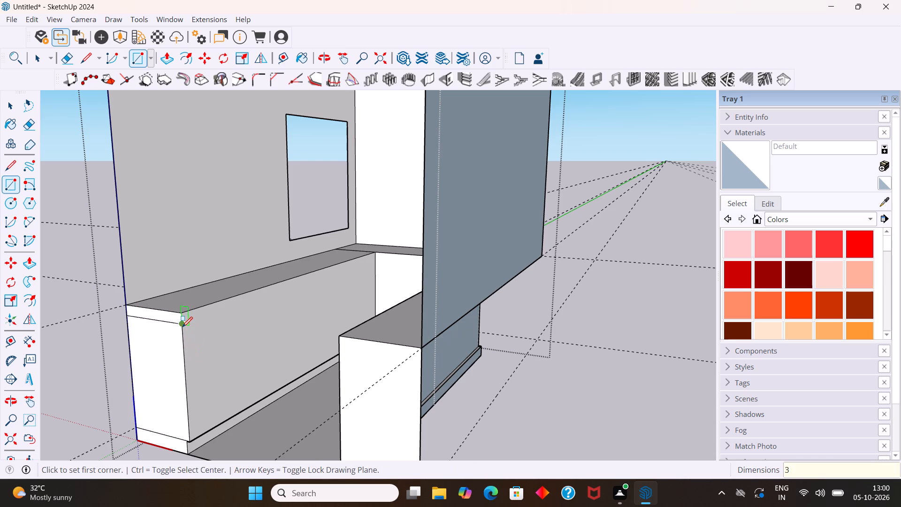
pyautogui.click(182, 327)
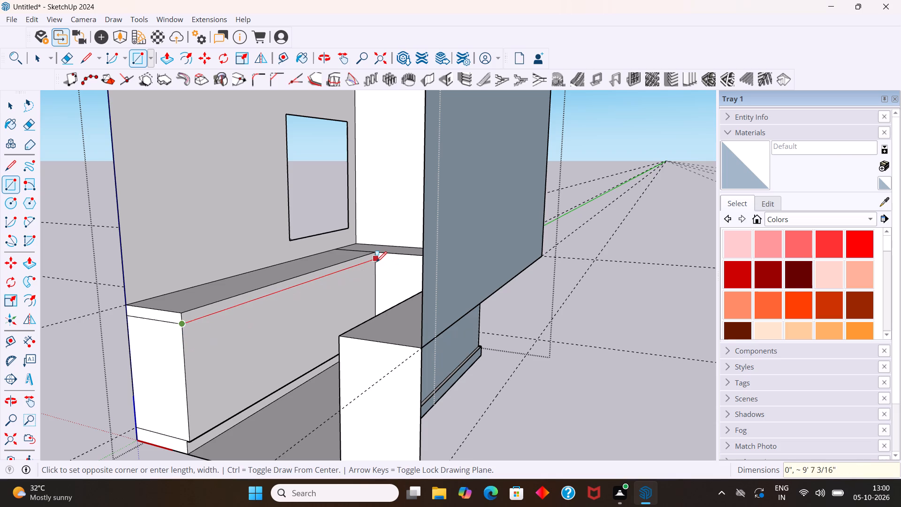
pyautogui.click(376, 262)
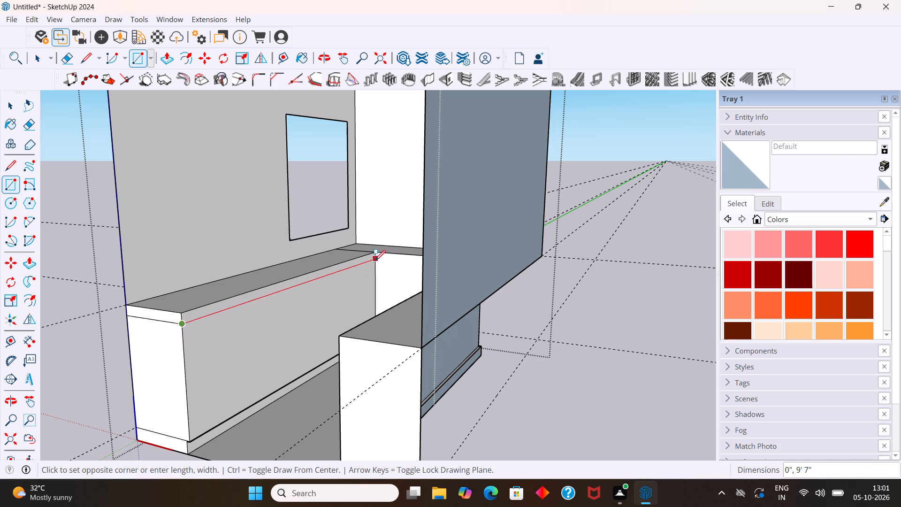
pyautogui.click(373, 256)
# Draw a 3" high rectangular band along the top of the short end wall cabinet's front face.
pyautogui.scroll(2, 371, 262)
pyautogui.moveTo(358, 273); pyautogui.dragTo(426, 271, button='middle')
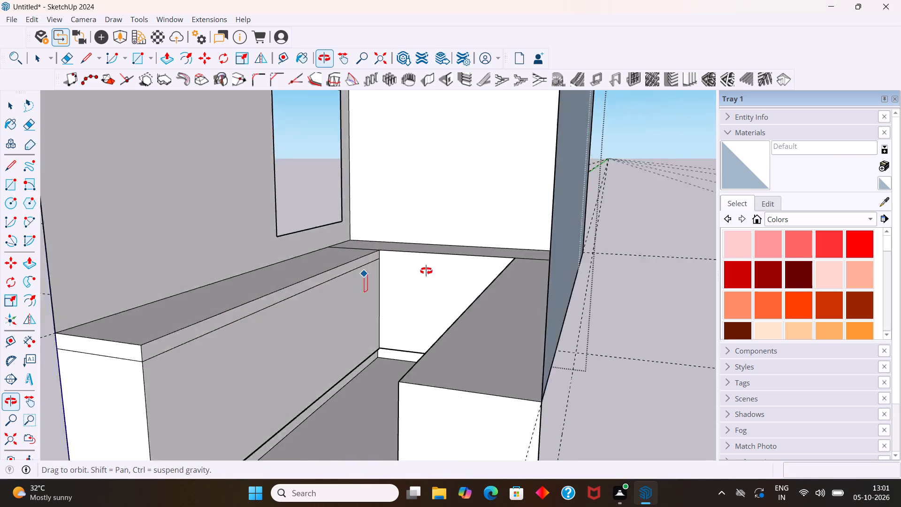
pyautogui.moveTo(426, 271); pyautogui.dragTo(412, 279, button='middle')
pyautogui.middleClick(412, 279)
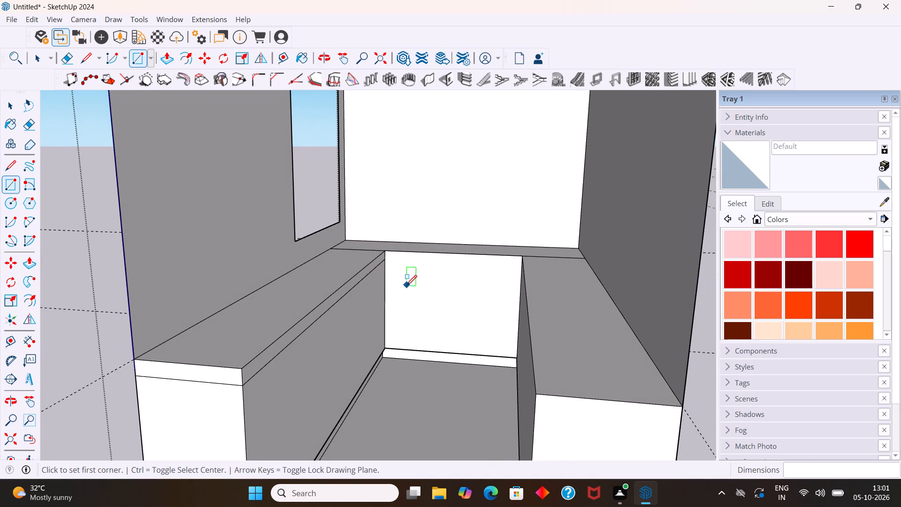
pyautogui.moveTo(406, 286); pyautogui.dragTo(458, 299, button='middle')
pyautogui.middleClick(458, 299)
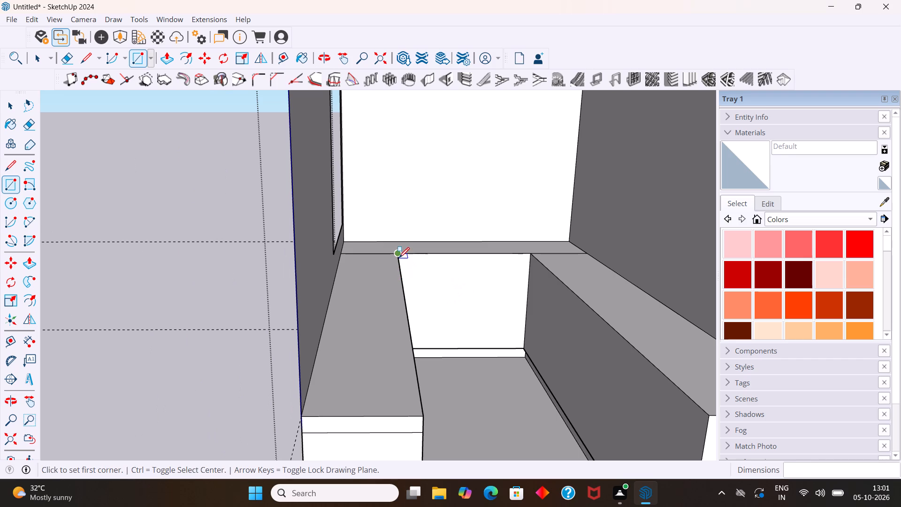
pyautogui.click(399, 258)
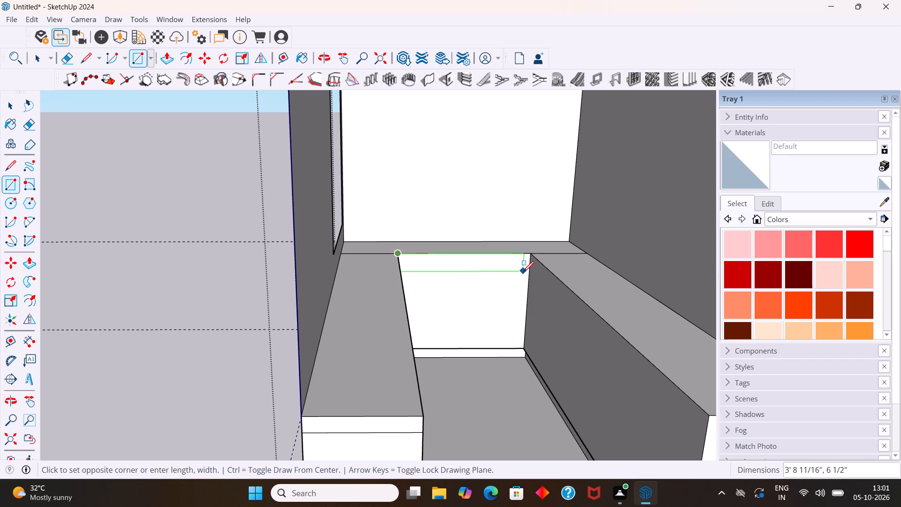
pyautogui.press('3')
pyautogui.press('Return')
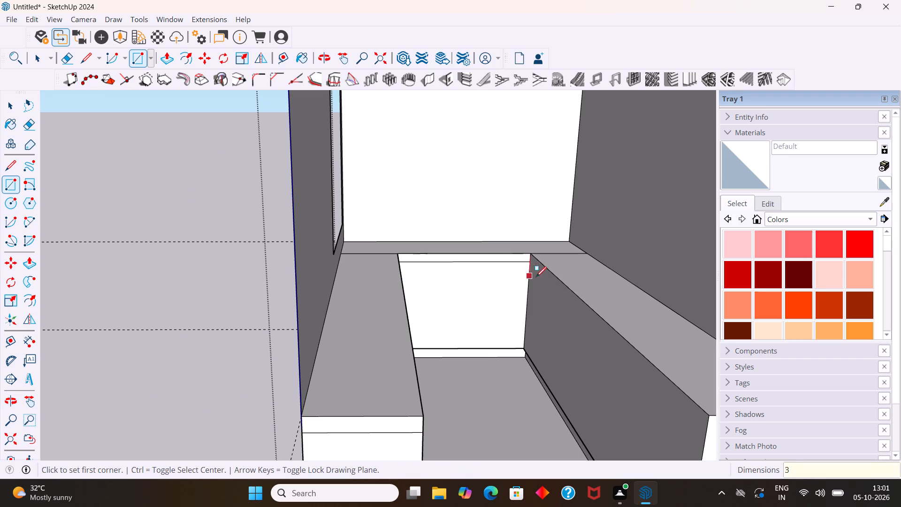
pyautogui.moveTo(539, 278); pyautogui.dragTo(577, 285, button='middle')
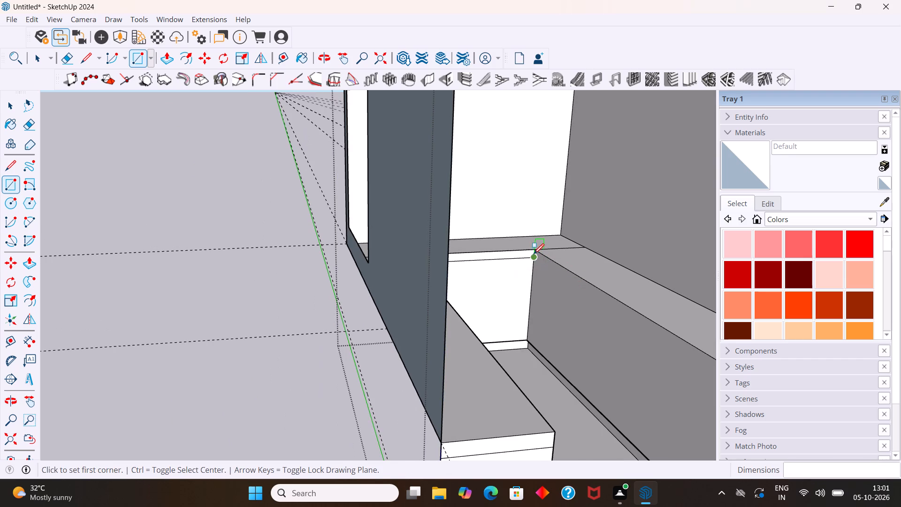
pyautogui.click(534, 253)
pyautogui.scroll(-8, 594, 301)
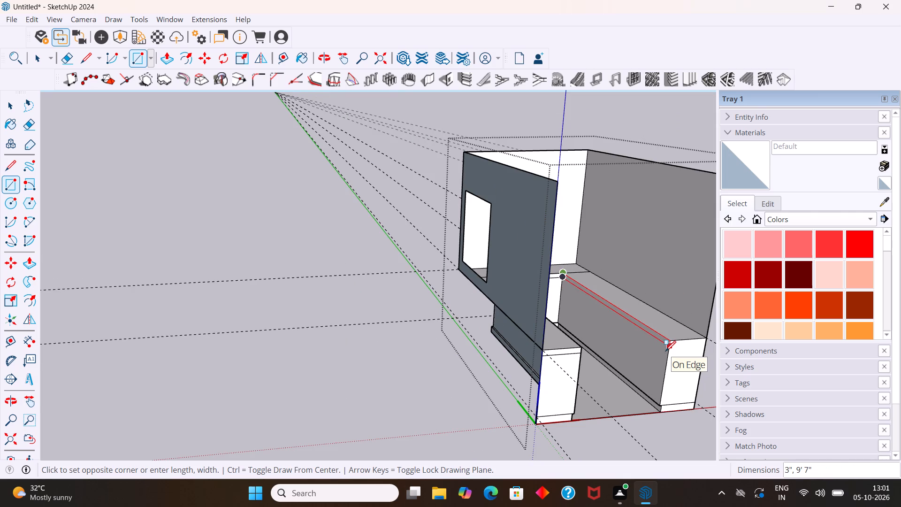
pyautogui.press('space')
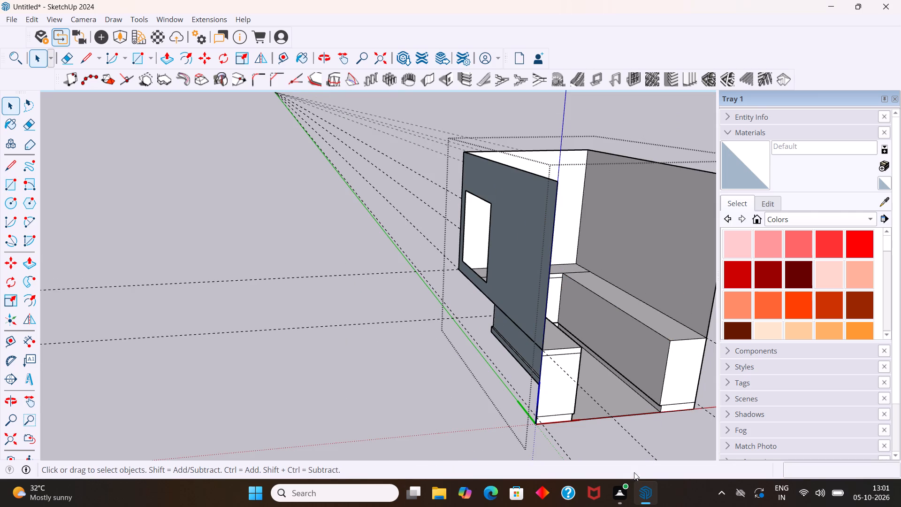
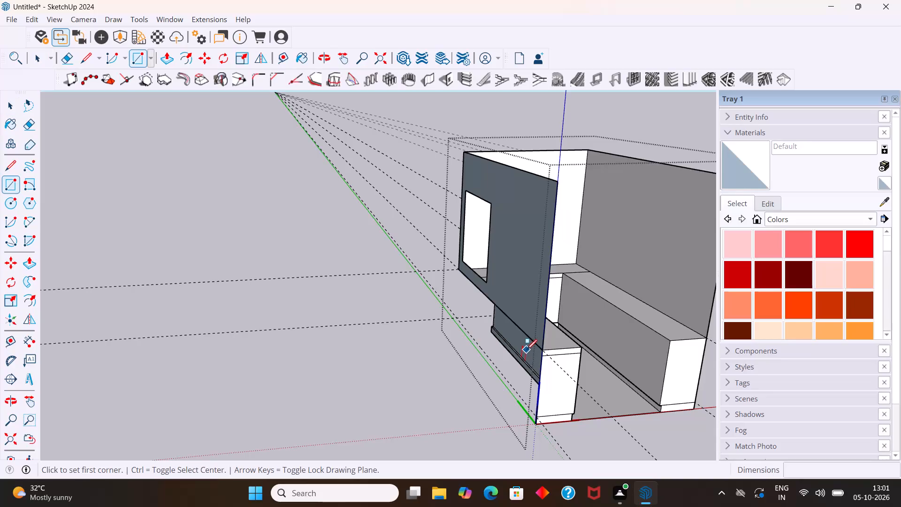
# Draw a thin rectangle about 9' 3" long beneath the top edge of the inner front of the counter opposite the window wall.
pyautogui.scroll(6, 565, 280)
pyautogui.click(562, 277)
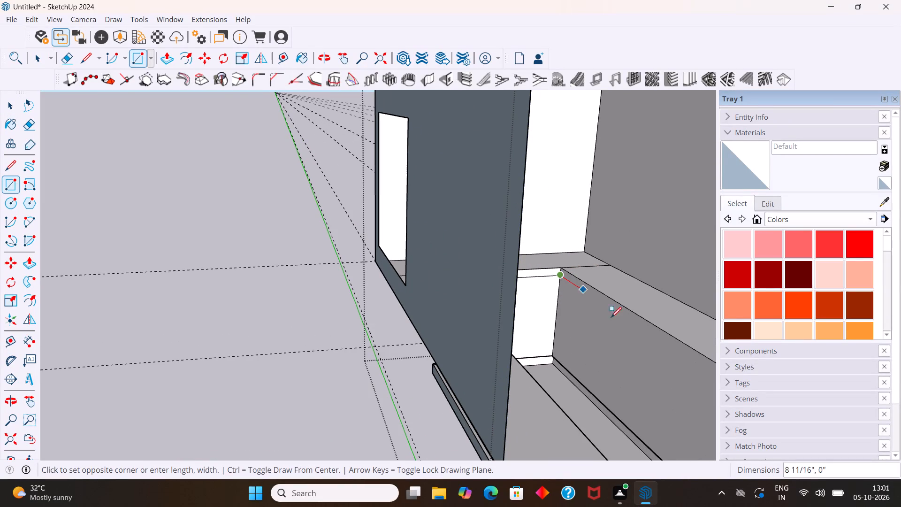
pyautogui.scroll(-16, 652, 351)
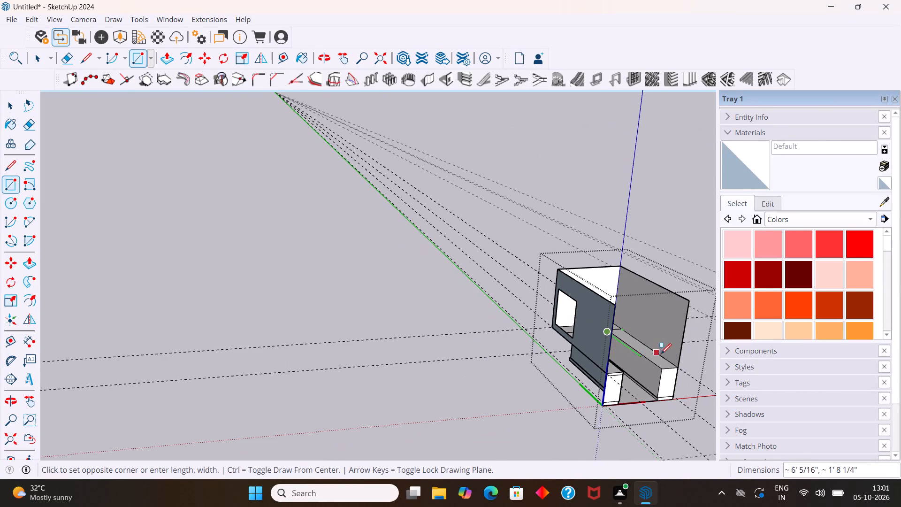
pyautogui.click(658, 372)
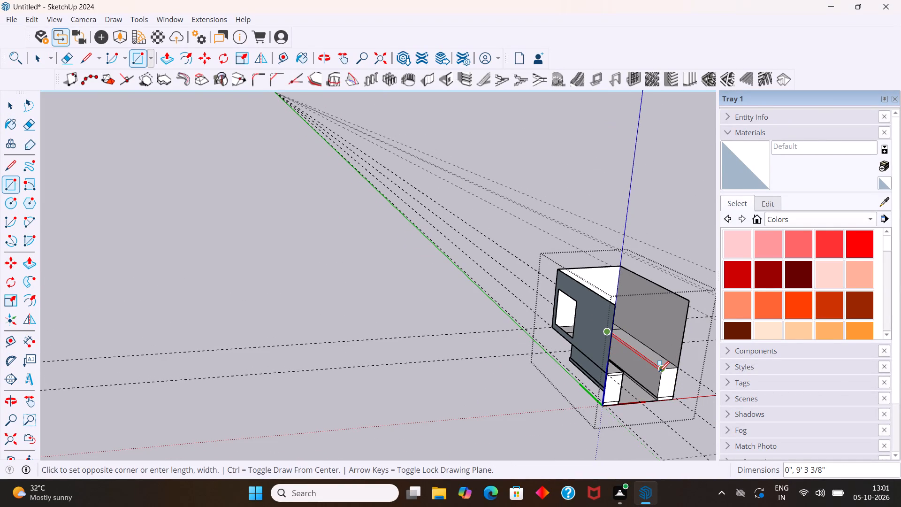
pyautogui.press('space')
# Examine the counters, their top-edge bands and the toe-kick recesses from several angles around the room.
pyautogui.moveTo(667, 365); pyautogui.dragTo(510, 402, button='middle')
pyautogui.middleClick(509, 401)
pyautogui.middleClick(509, 401)
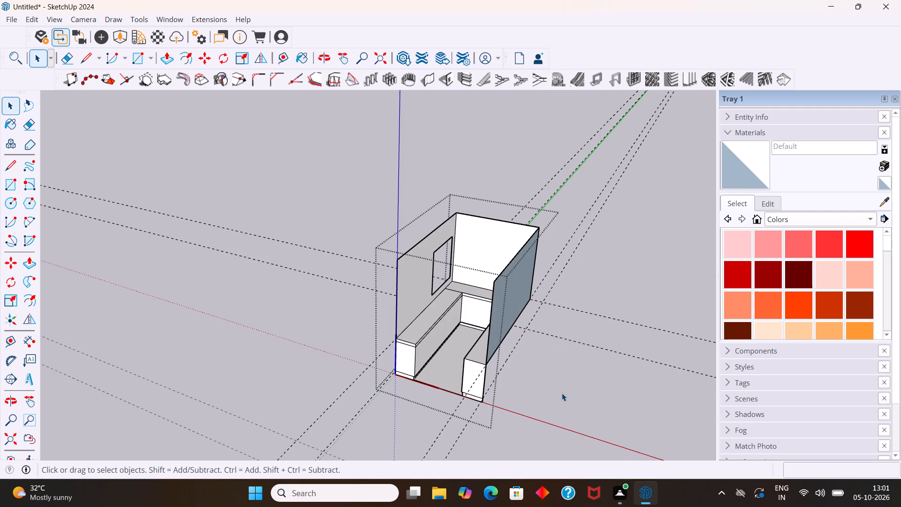
pyautogui.scroll(4, 380, 374)
pyautogui.scroll(9, 413, 333)
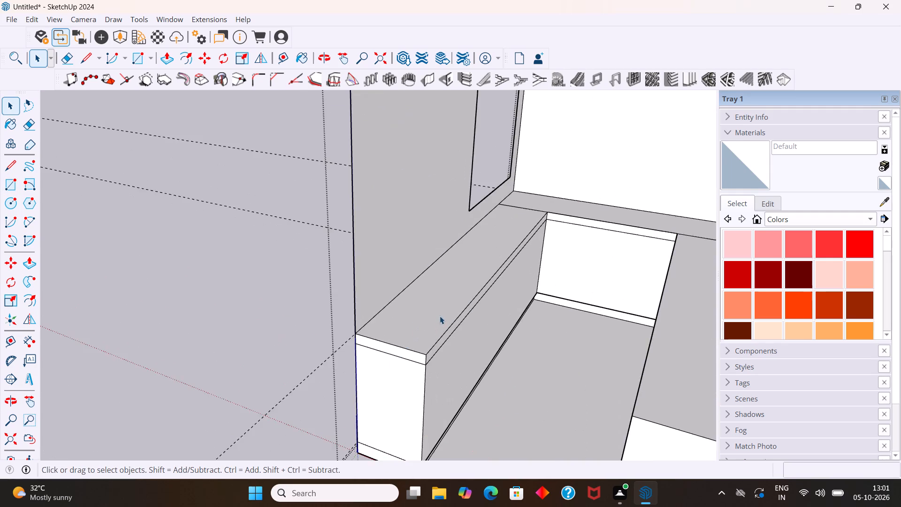
pyautogui.scroll(1, 489, 323)
pyautogui.moveTo(489, 323); pyautogui.dragTo(397, 331, button='middle')
pyautogui.middleClick(397, 331)
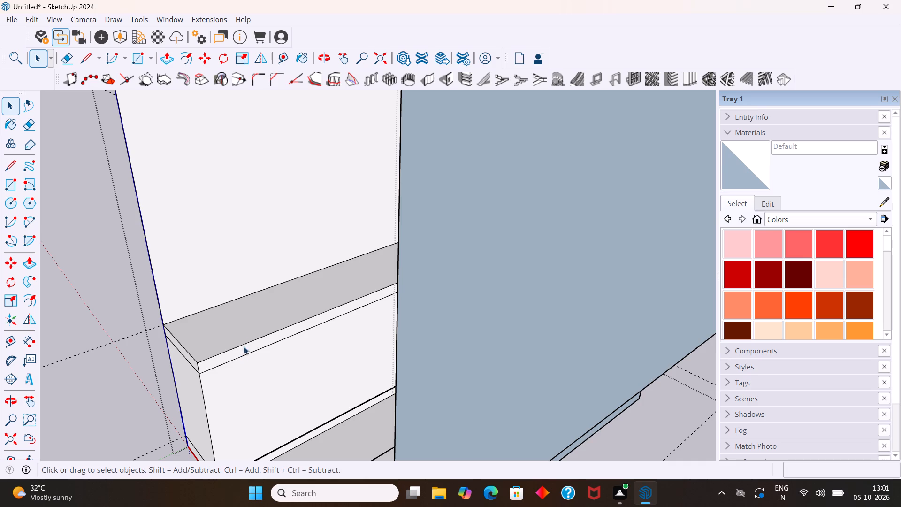
pyautogui.moveTo(249, 334); pyautogui.dragTo(385, 271, button='middle')
pyautogui.middleClick(385, 271)
pyautogui.scroll(2, 441, 287)
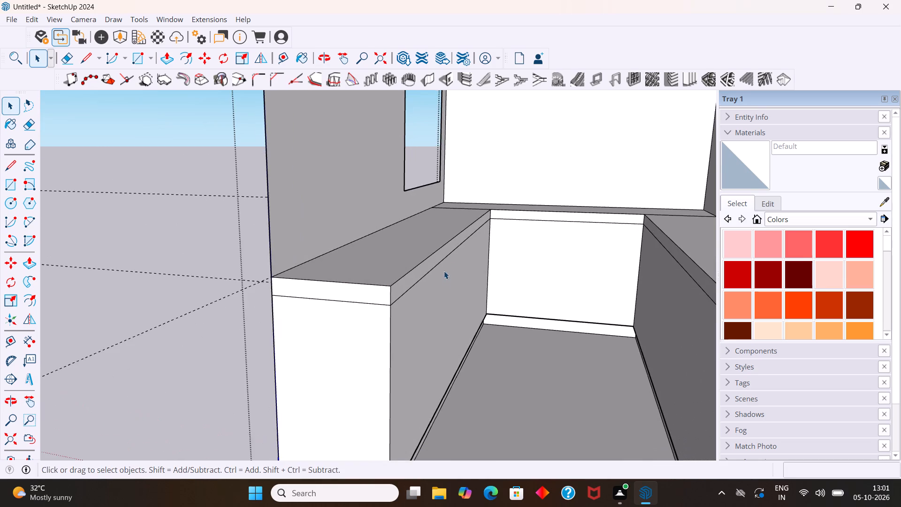
pyautogui.moveTo(445, 266); pyautogui.dragTo(449, 312, button='middle')
pyautogui.scroll(-1, 443, 310)
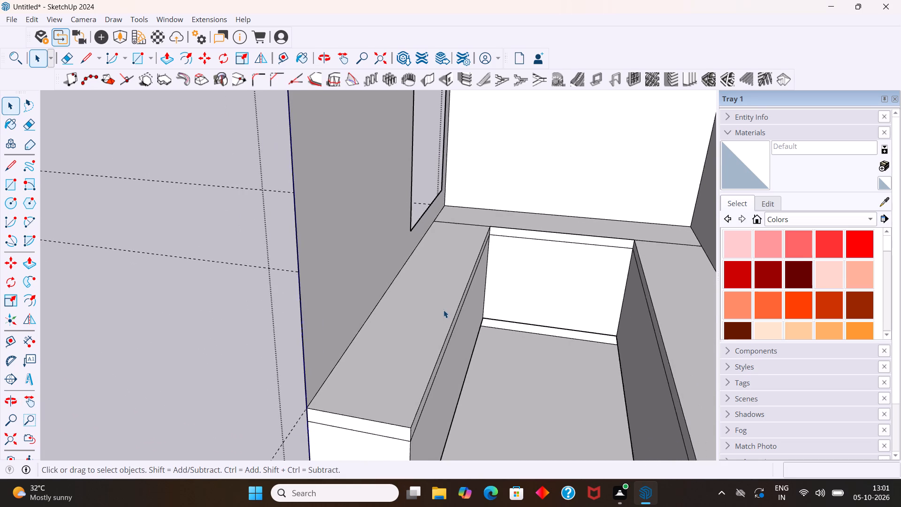
pyautogui.scroll(-1, 443, 310)
pyautogui.moveTo(470, 318); pyautogui.dragTo(428, 254, button='middle')
pyautogui.moveTo(424, 258); pyautogui.dragTo(420, 261, button='middle')
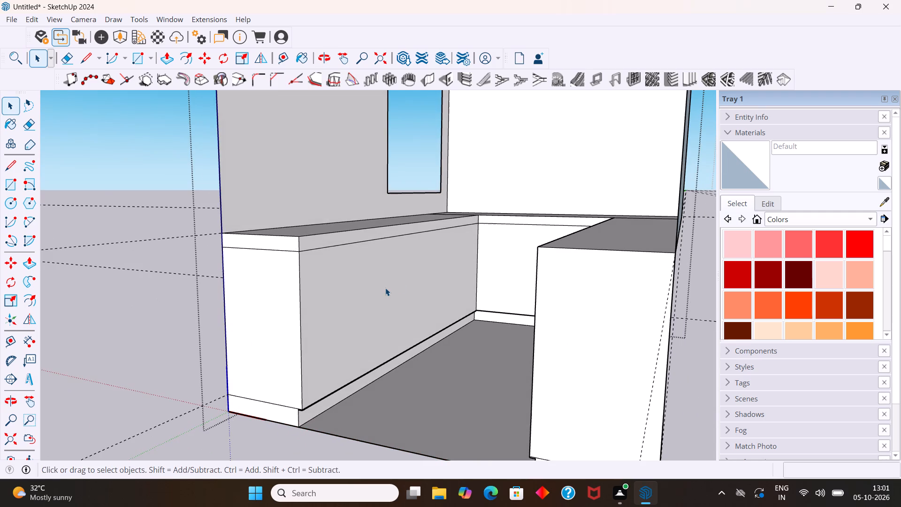
pyautogui.moveTo(384, 288); pyautogui.dragTo(375, 289, button='middle')
pyautogui.middleClick(375, 289)
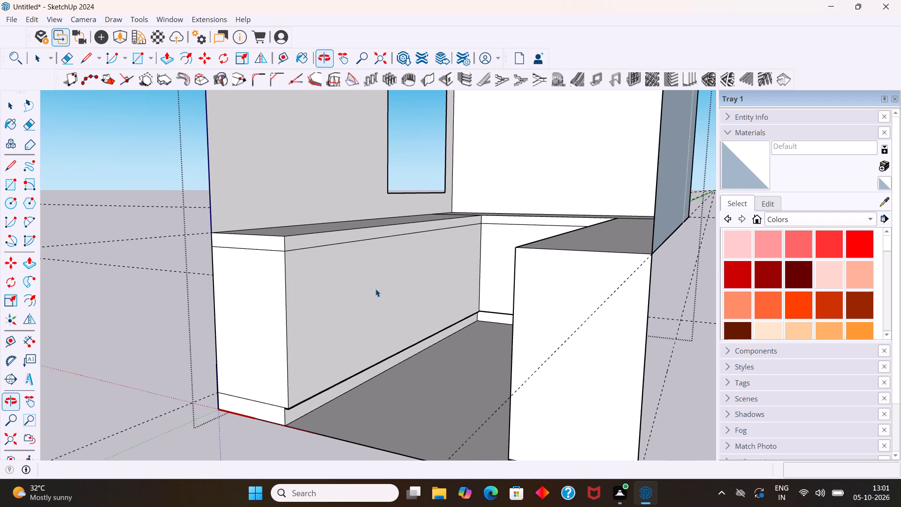
pyautogui.moveTo(375, 289); pyautogui.dragTo(339, 314, button='middle')
pyautogui.moveTo(405, 299); pyautogui.dragTo(330, 343, button='middle')
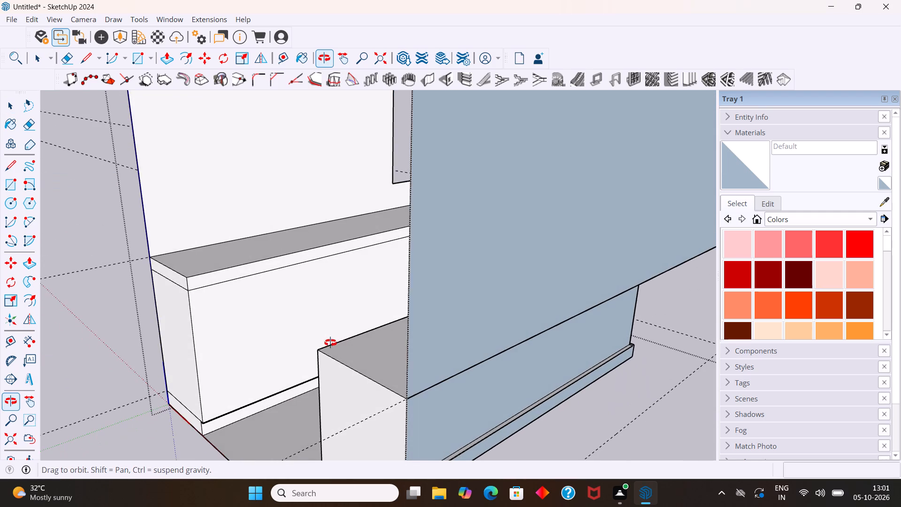
pyautogui.moveTo(330, 343); pyautogui.dragTo(329, 343, button='middle')
pyautogui.middleClick(328, 343)
pyautogui.moveTo(327, 343); pyautogui.dragTo(349, 344, button='middle')
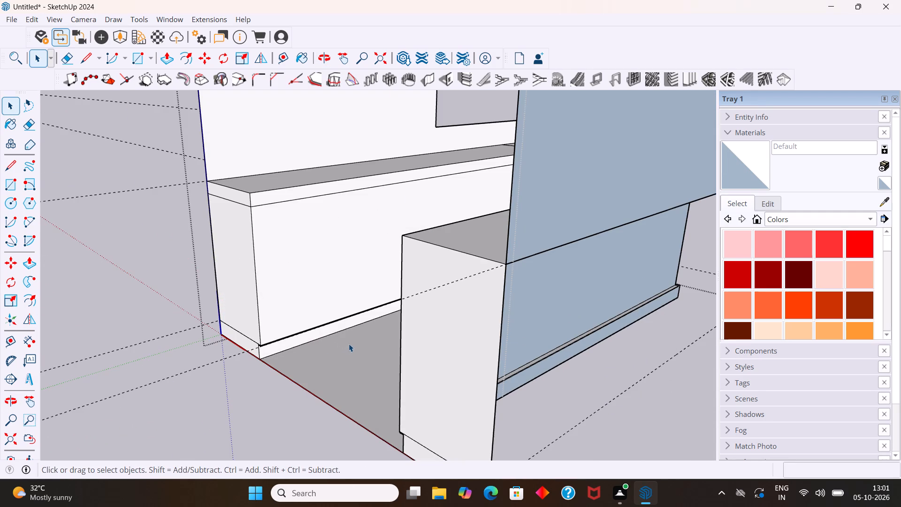
pyautogui.moveTo(349, 344); pyautogui.dragTo(349, 342, button='middle')
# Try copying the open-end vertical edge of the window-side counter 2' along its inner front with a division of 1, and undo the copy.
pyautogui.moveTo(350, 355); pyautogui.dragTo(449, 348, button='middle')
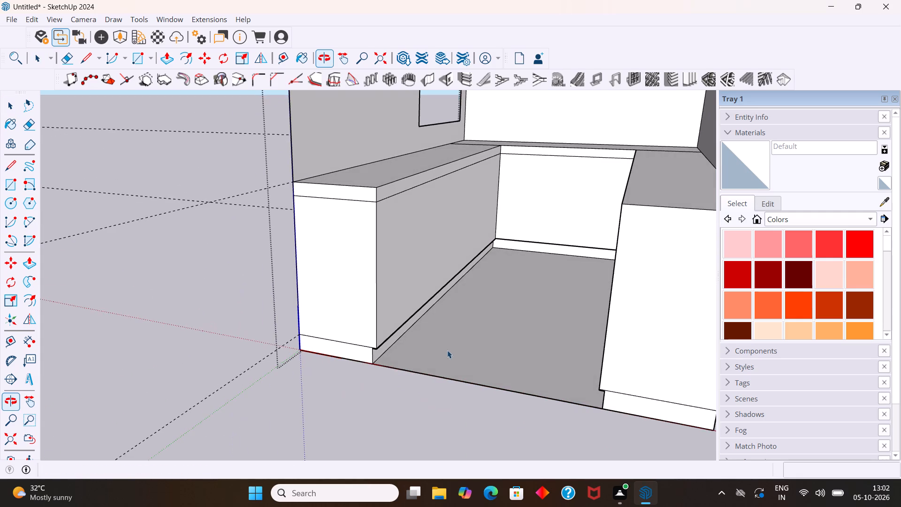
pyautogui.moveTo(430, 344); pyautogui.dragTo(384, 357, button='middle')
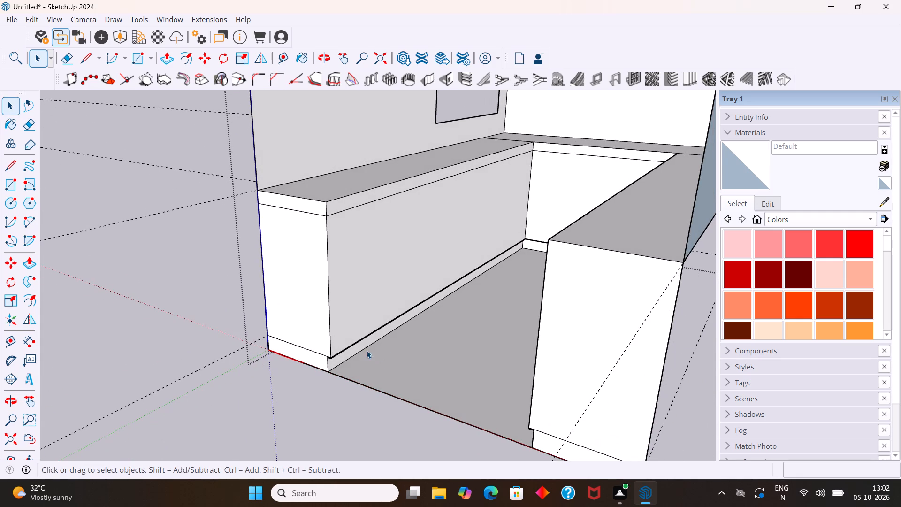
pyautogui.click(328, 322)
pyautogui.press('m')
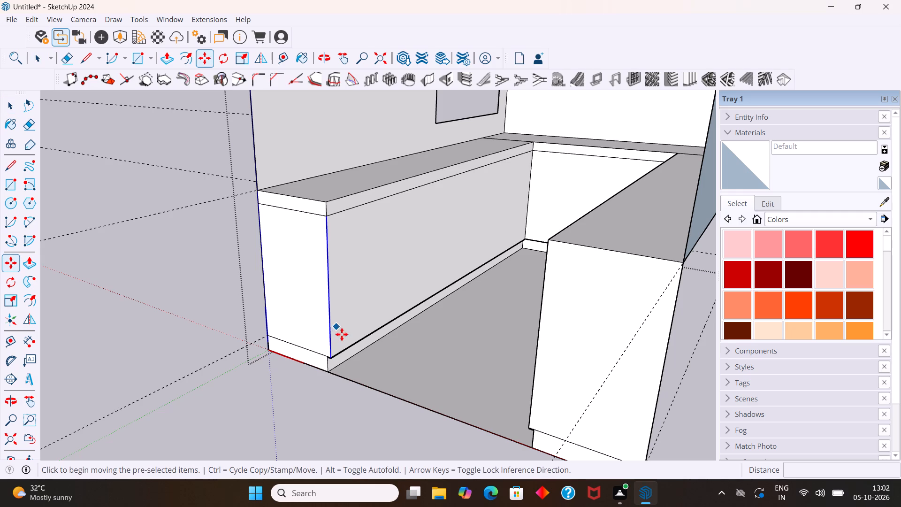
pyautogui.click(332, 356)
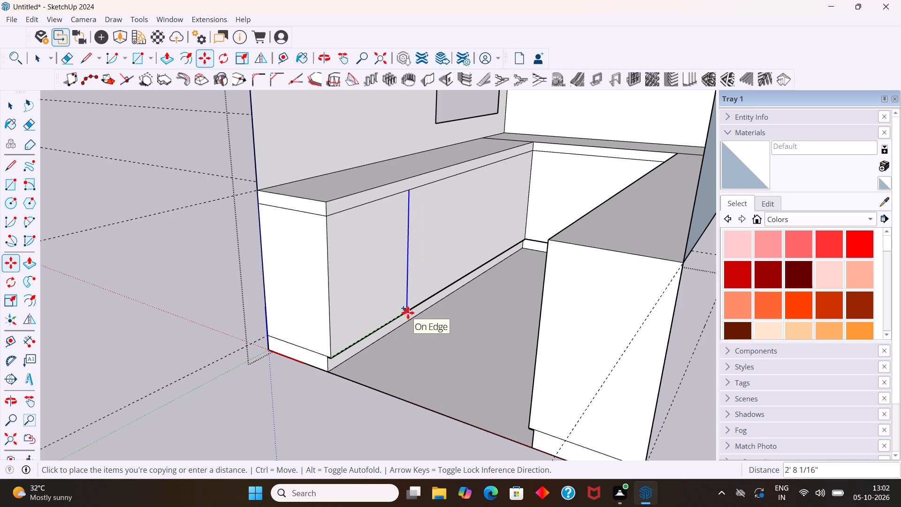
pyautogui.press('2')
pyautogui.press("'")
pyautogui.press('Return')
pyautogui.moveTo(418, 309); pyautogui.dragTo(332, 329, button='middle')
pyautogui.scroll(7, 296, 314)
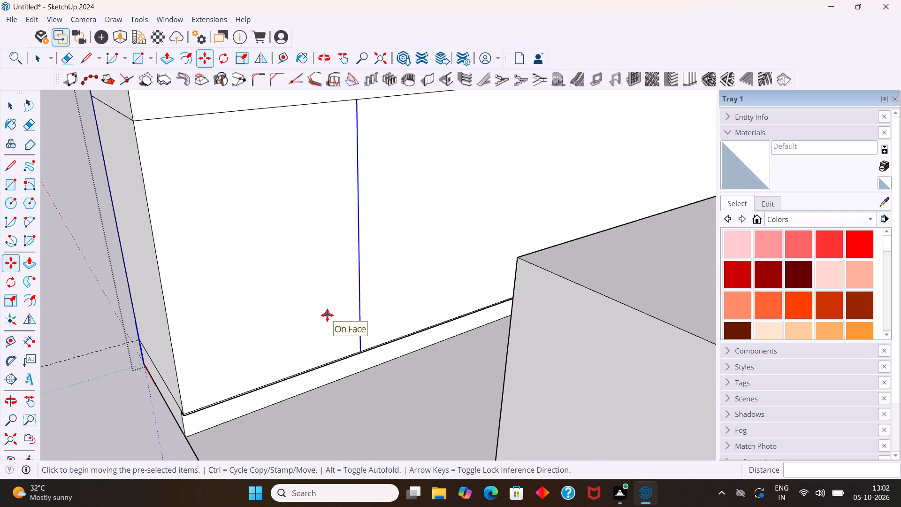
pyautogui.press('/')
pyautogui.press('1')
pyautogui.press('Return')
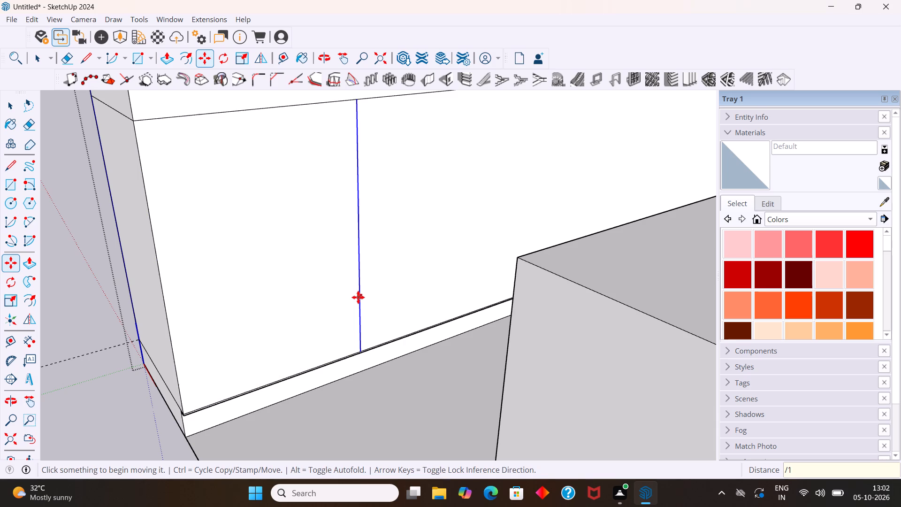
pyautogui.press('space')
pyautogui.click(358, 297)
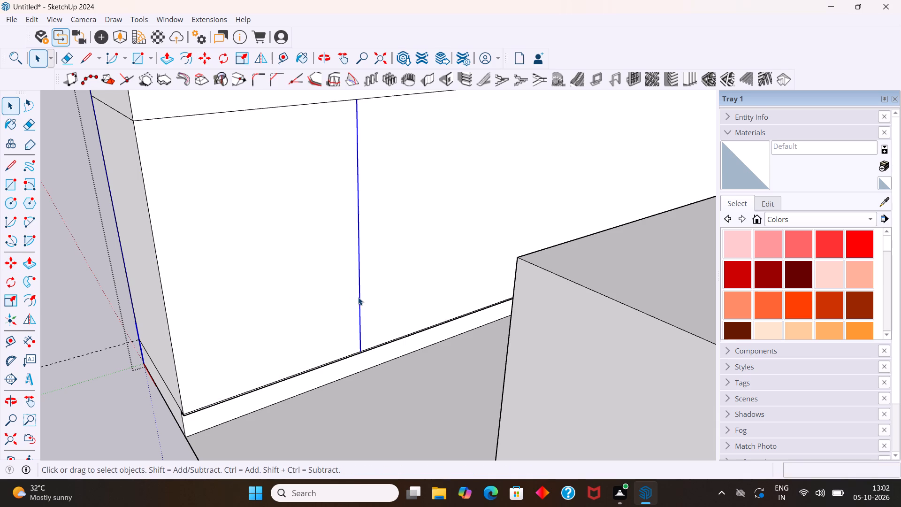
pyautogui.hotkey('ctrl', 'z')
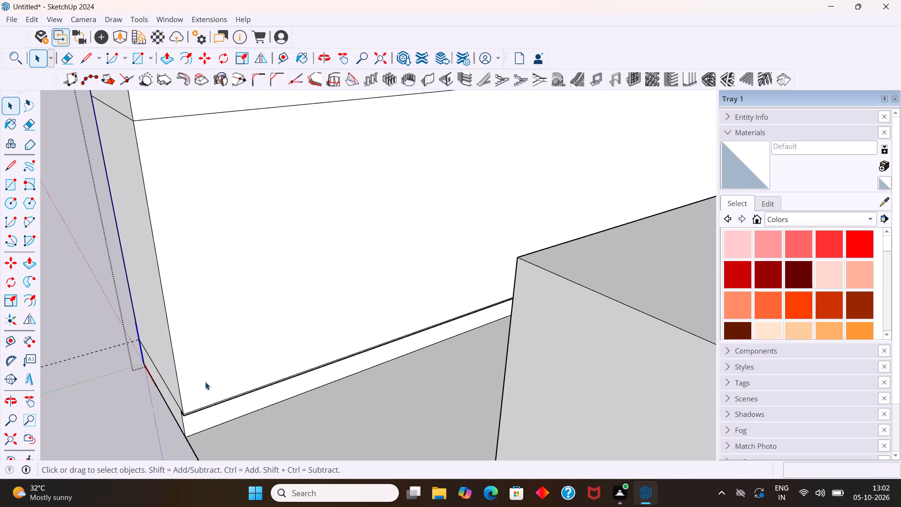
# Copy the window-side counter's open-end vertical edge 2' along its inner front and divide that distance into 2 equal parts.
pyautogui.click(182, 399)
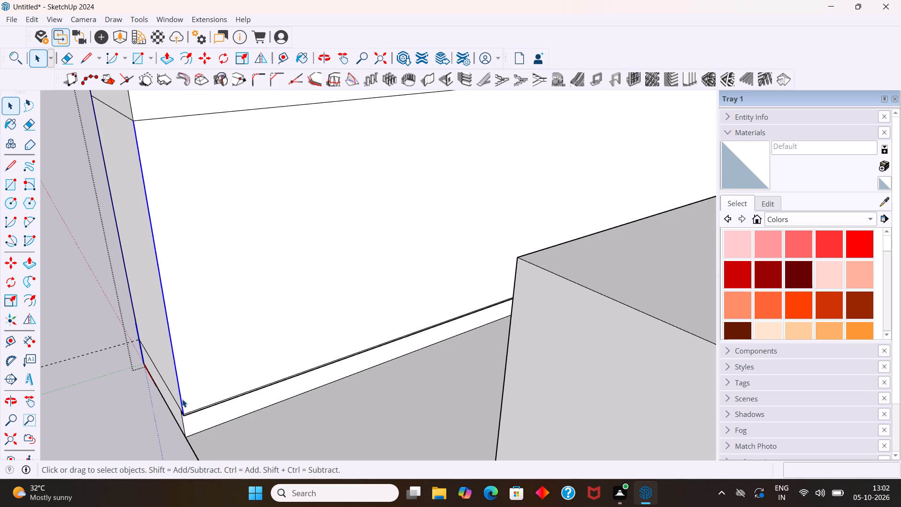
pyautogui.press('m')
pyautogui.click(182, 408)
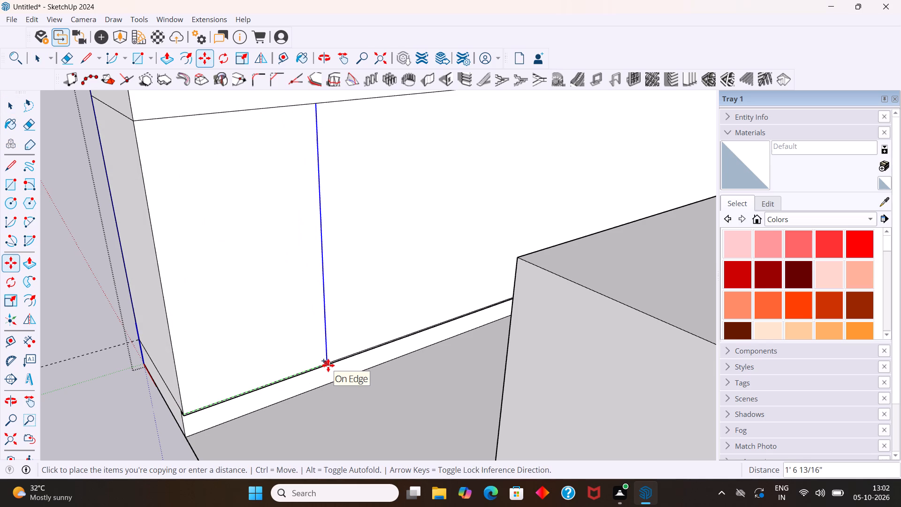
pyautogui.press('2')
pyautogui.press("'")
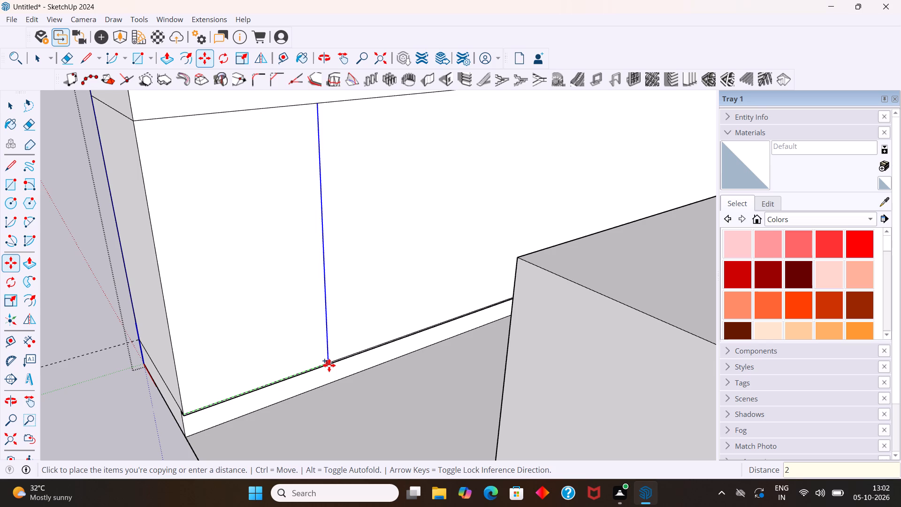
pyautogui.press('Return')
pyautogui.press('/')
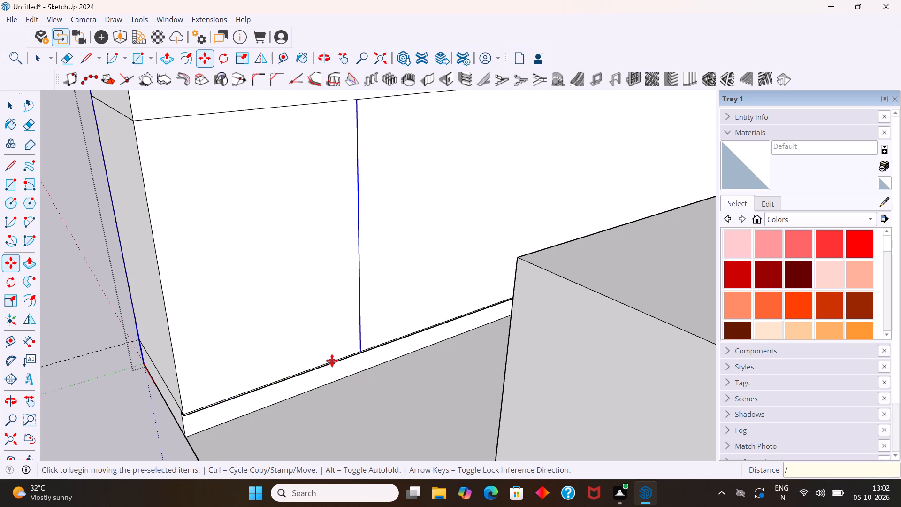
pyautogui.press('2')
pyautogui.press('Return')
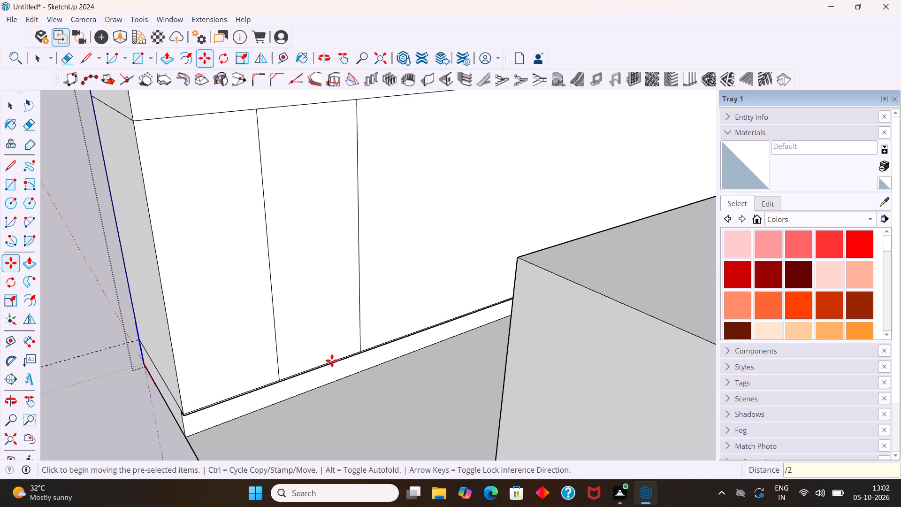
pyautogui.press('space')
# Inspect the window-side counter's divided inner front and the toe-kick recess beneath it from low, close-up angles.
pyautogui.moveTo(330, 351); pyautogui.dragTo(326, 373, button='middle')
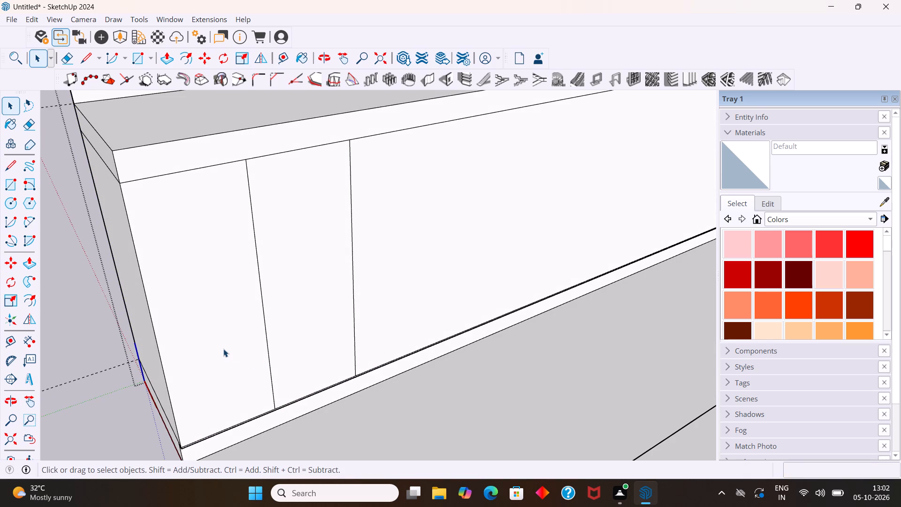
pyautogui.scroll(2, 226, 348)
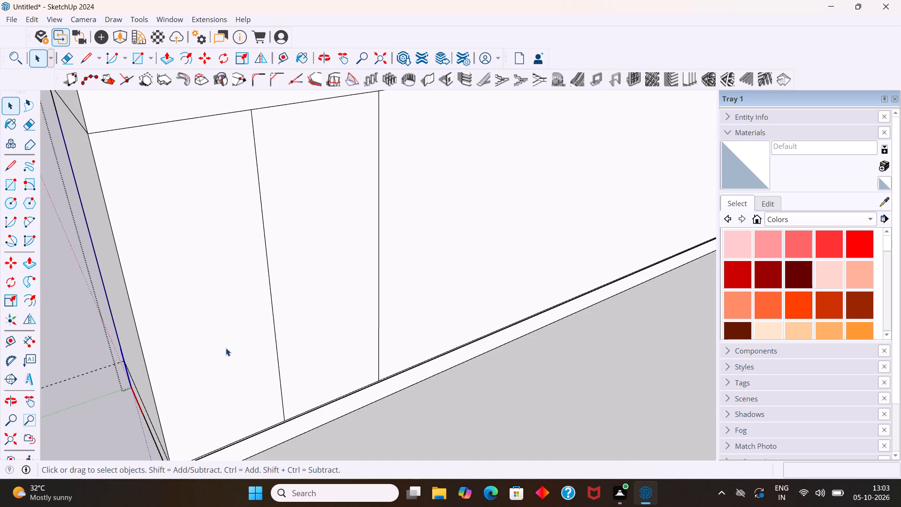
pyautogui.scroll(1, 229, 348)
pyautogui.moveTo(230, 347); pyautogui.dragTo(402, 184, button='middle')
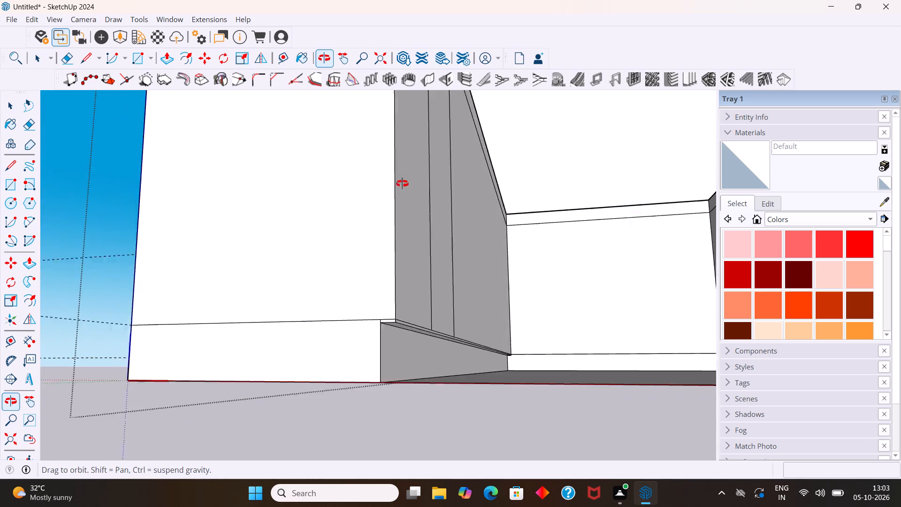
pyautogui.moveTo(402, 184); pyautogui.dragTo(428, 171, button='middle')
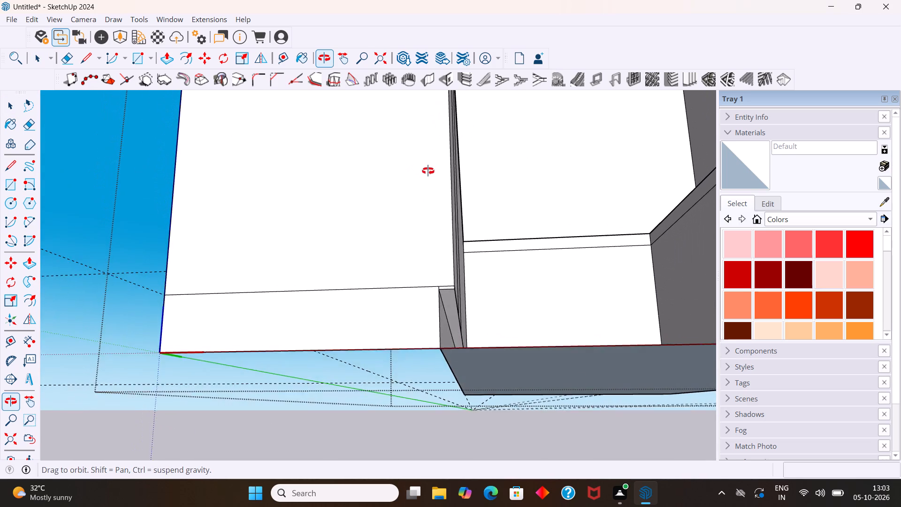
pyautogui.moveTo(428, 171); pyautogui.dragTo(425, 175, button='middle')
pyautogui.middleClick(425, 175)
pyautogui.scroll(2, 472, 249)
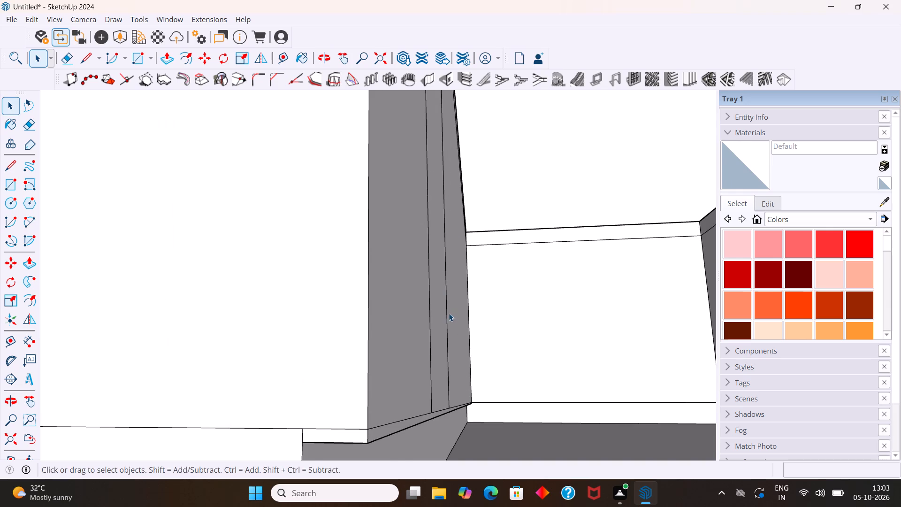
pyautogui.scroll(1, 449, 313)
pyautogui.scroll(-7, 448, 295)
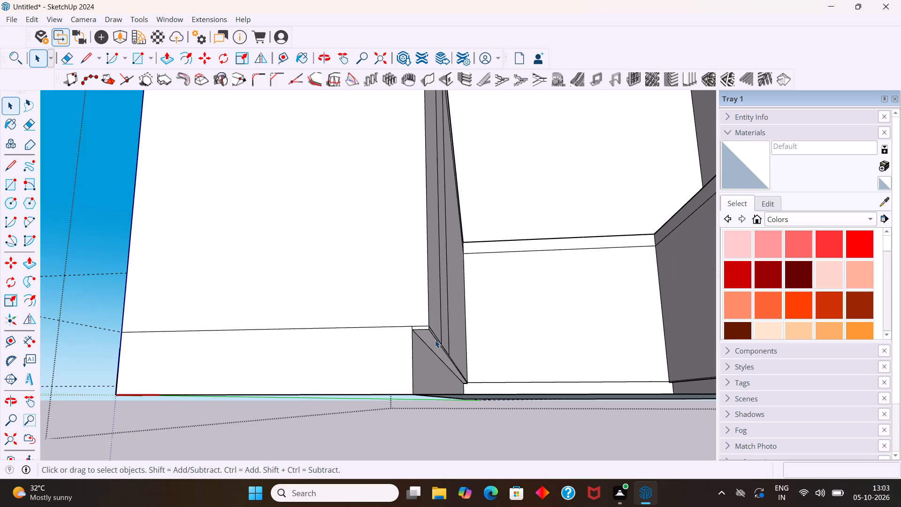
pyautogui.scroll(10, 434, 346)
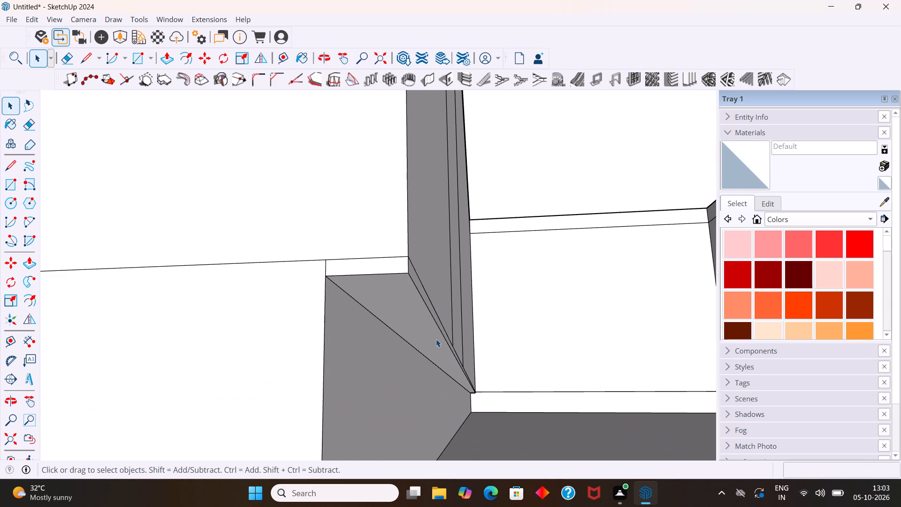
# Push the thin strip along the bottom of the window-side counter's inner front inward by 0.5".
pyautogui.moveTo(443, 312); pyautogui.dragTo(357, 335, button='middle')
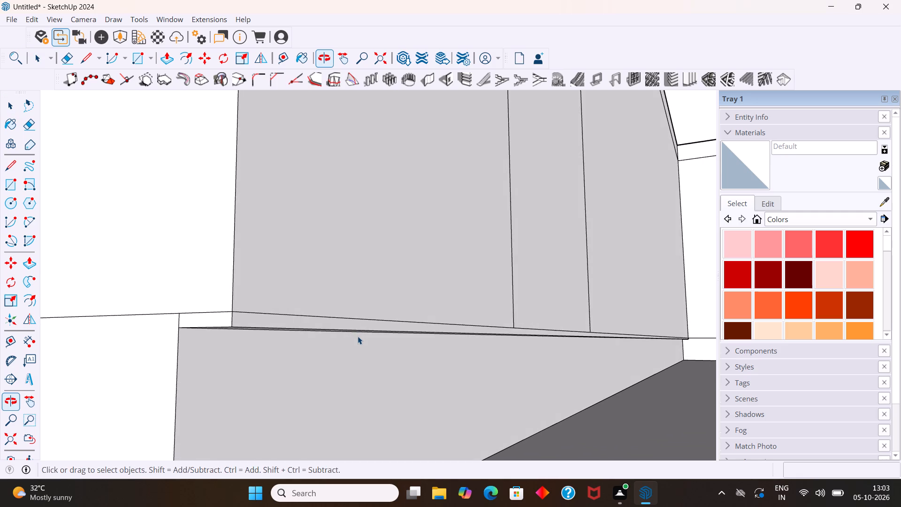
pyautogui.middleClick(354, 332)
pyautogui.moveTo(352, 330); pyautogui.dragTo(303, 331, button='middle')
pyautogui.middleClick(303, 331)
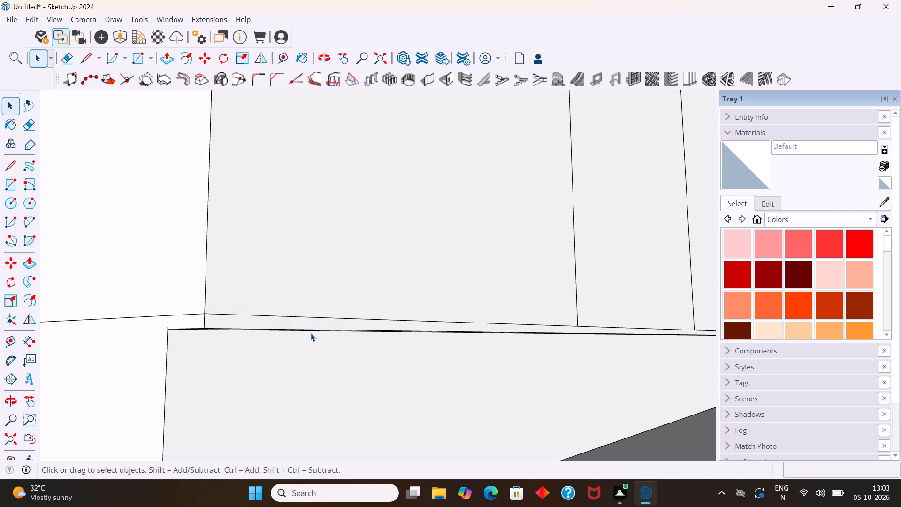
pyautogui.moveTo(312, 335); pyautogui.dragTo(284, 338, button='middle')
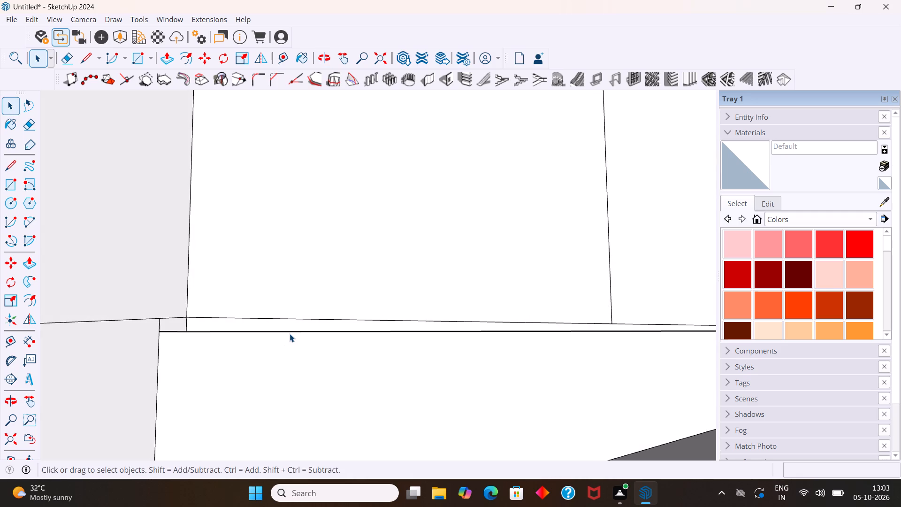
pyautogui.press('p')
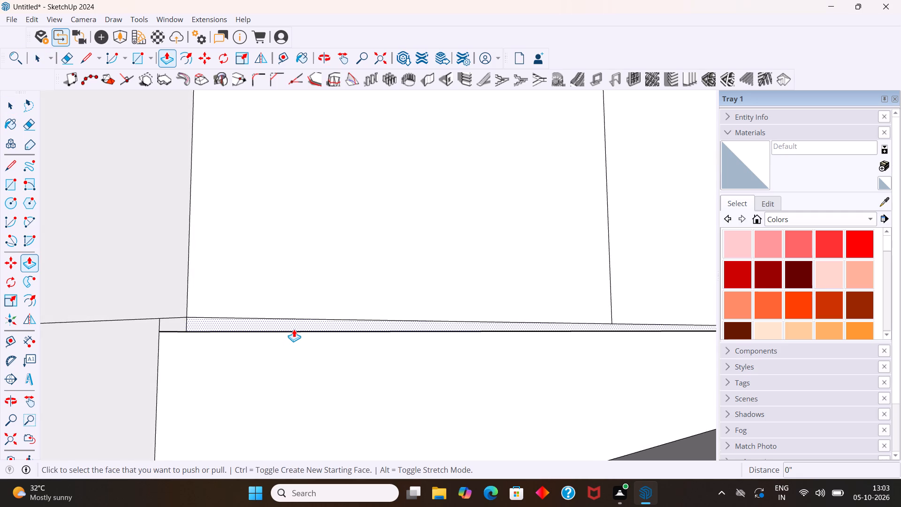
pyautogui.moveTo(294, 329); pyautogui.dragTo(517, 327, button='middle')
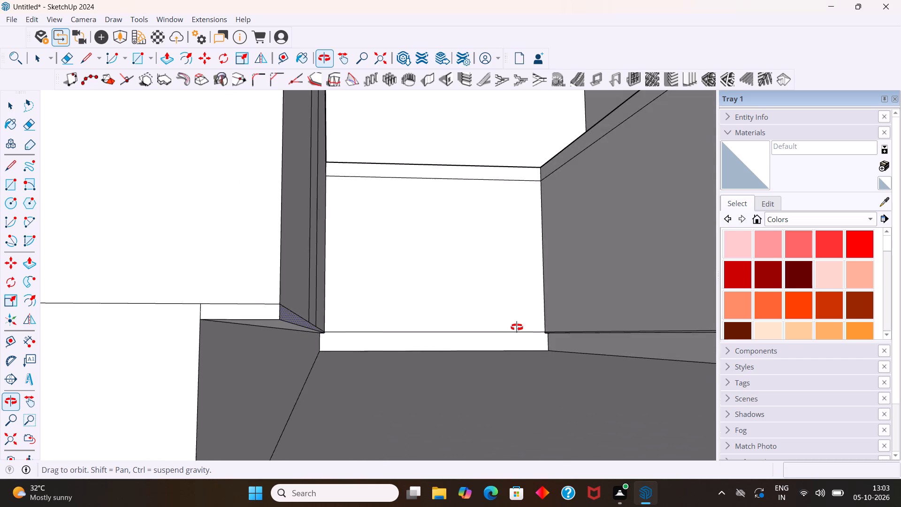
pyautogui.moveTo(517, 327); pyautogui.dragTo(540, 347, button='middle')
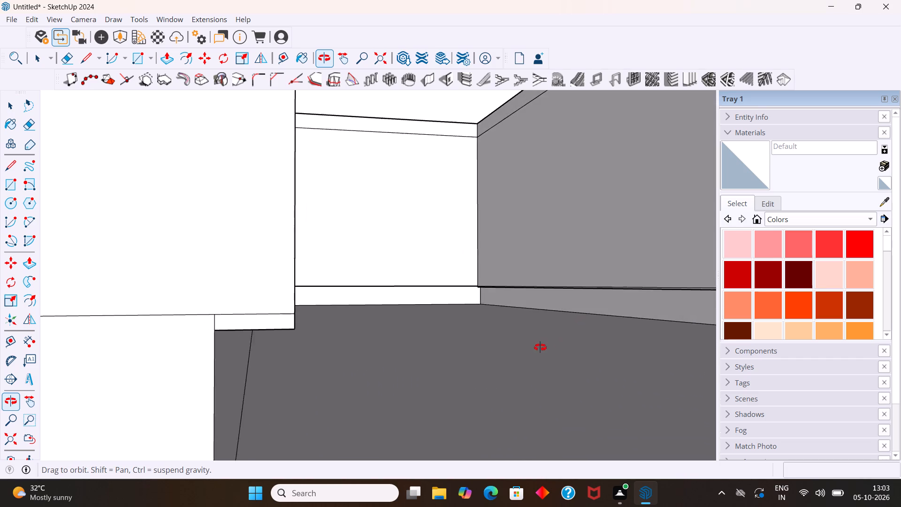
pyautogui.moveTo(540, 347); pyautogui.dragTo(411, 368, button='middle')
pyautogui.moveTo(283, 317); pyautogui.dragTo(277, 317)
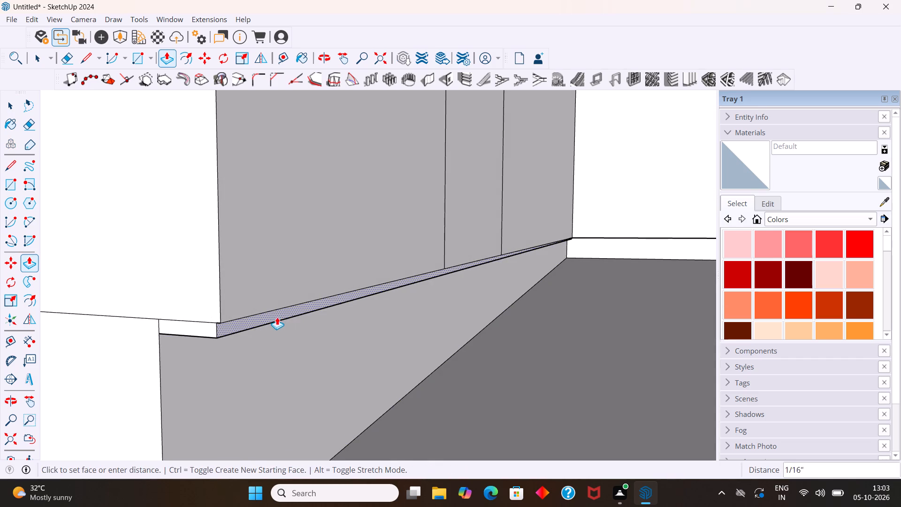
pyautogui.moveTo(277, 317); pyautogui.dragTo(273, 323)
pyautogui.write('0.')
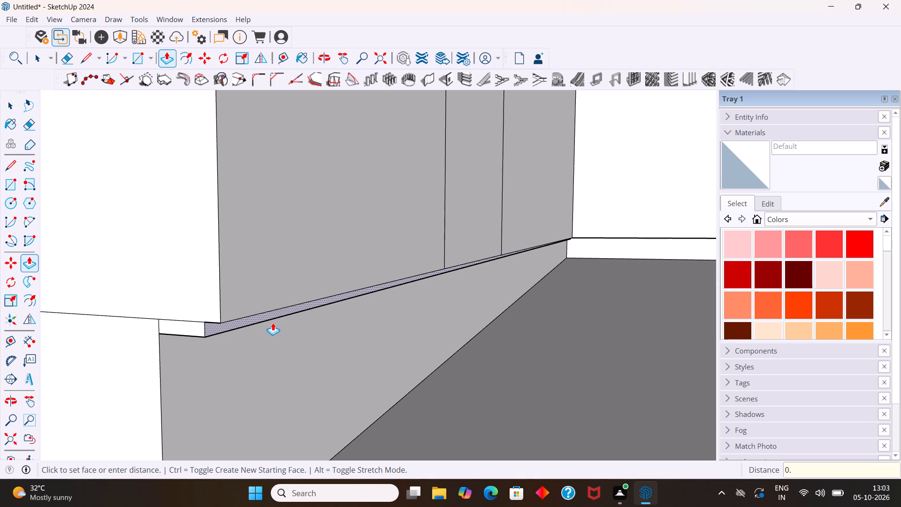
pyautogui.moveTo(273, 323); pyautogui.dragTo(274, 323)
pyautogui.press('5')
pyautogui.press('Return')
# Examine the pushed-in strip above the window-side counter's toe kick, including its profile at the open end.
pyautogui.middleClick(345, 334)
pyautogui.moveTo(346, 334); pyautogui.dragTo(350, 292, button='middle')
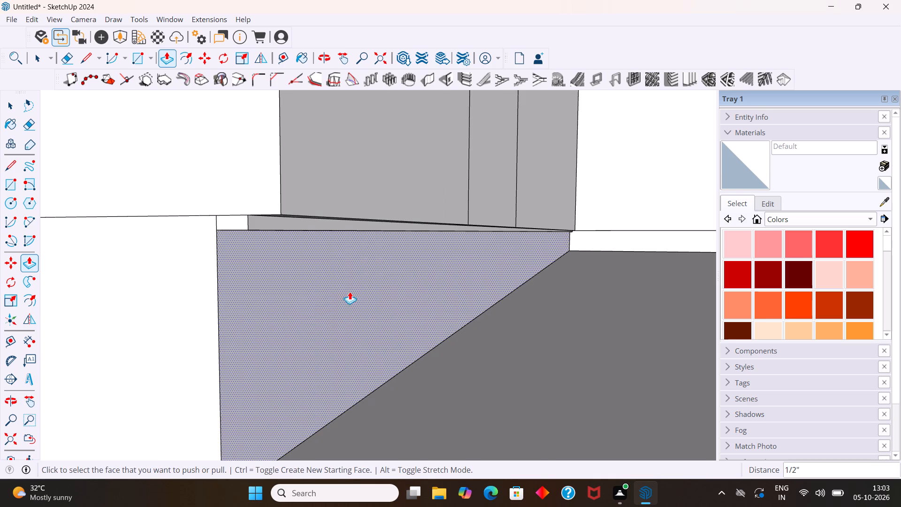
pyautogui.moveTo(350, 292); pyautogui.dragTo(335, 262, button='middle')
pyautogui.moveTo(505, 310); pyautogui.dragTo(521, 317, button='middle')
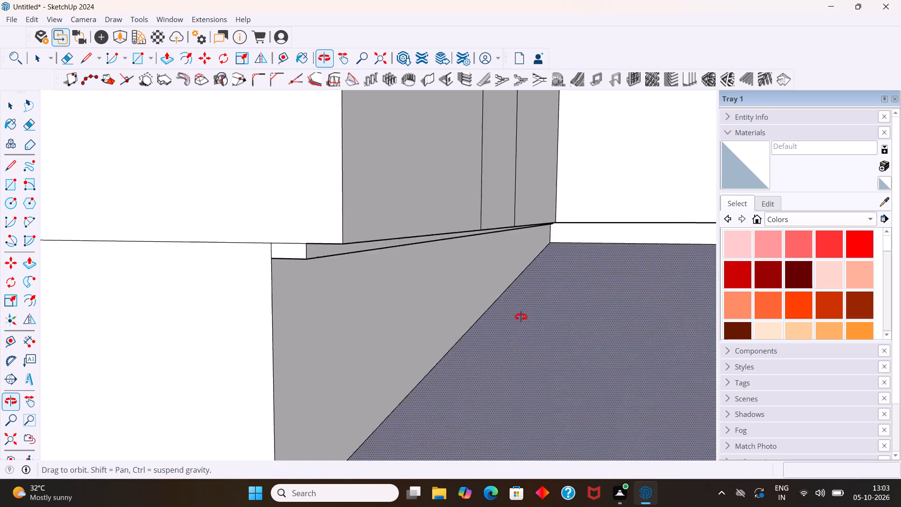
pyautogui.moveTo(521, 317); pyautogui.dragTo(552, 320, button='middle')
pyautogui.scroll(-12, 592, 280)
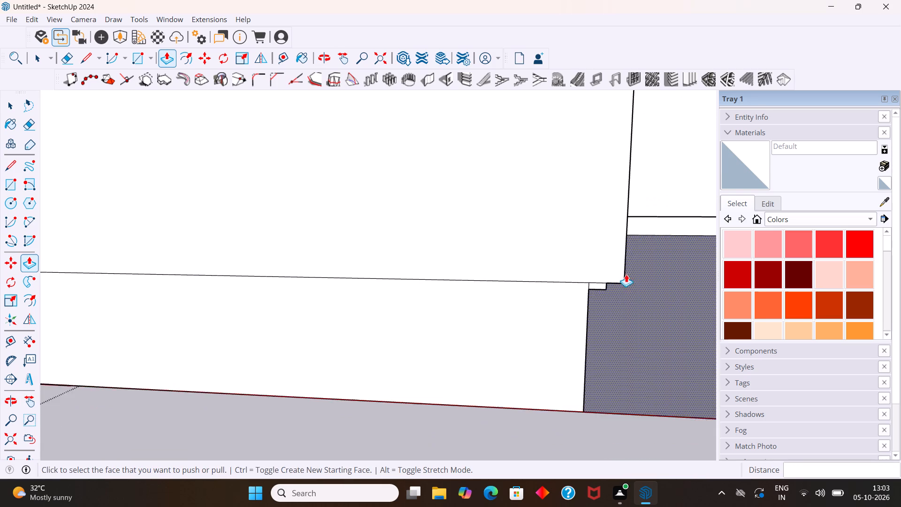
pyautogui.scroll(-14, 635, 370)
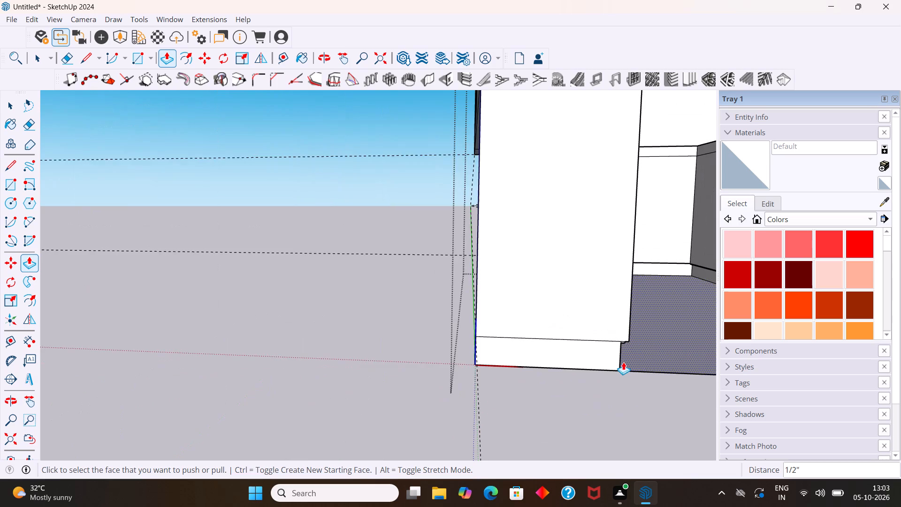
pyautogui.scroll(-4, 623, 362)
pyautogui.moveTo(699, 294); pyautogui.dragTo(657, 293, button='middle')
# Examine the strips under the back counter's front and their corner junctions from low, close-up angles.
pyautogui.scroll(4, 657, 288)
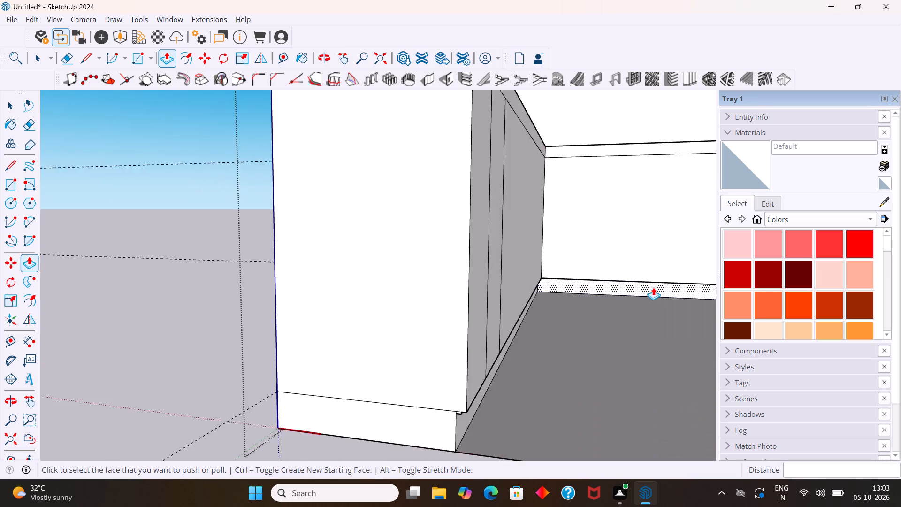
pyautogui.scroll(8, 653, 287)
pyautogui.moveTo(626, 273); pyautogui.dragTo(546, 262, button='middle')
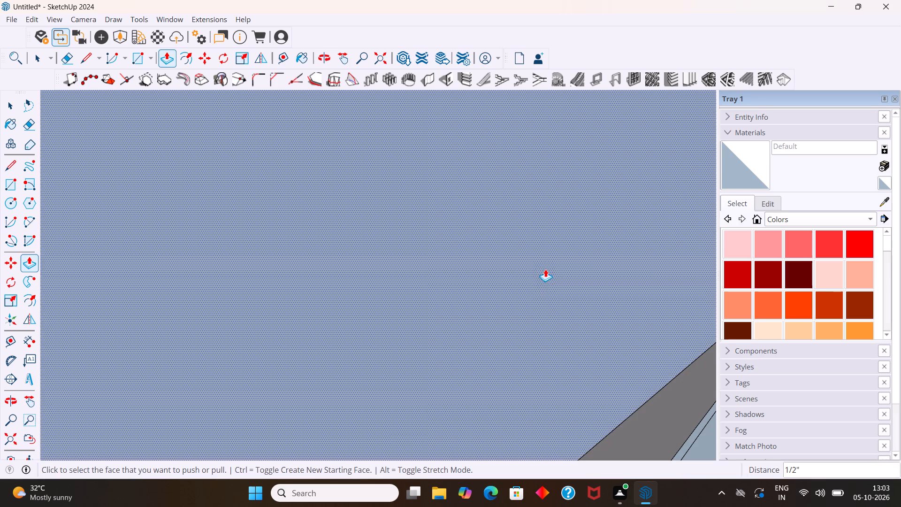
pyautogui.moveTo(565, 292); pyautogui.dragTo(570, 293, button='middle')
pyautogui.middleClick(572, 293)
pyautogui.moveTo(576, 294); pyautogui.dragTo(665, 294, button='middle')
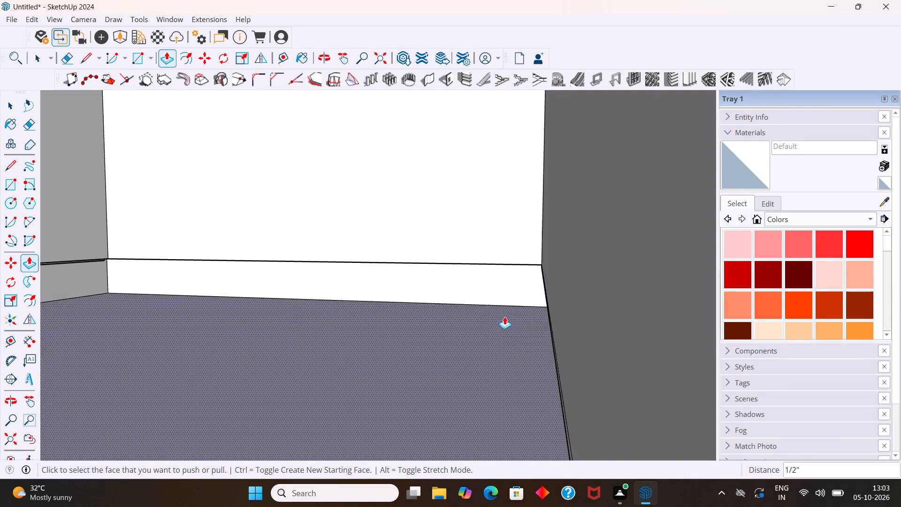
pyautogui.moveTo(481, 300); pyautogui.dragTo(512, 295, button='middle')
pyautogui.scroll(7, 446, 276)
pyautogui.moveTo(397, 257); pyautogui.dragTo(418, 231, button='middle')
pyautogui.scroll(6, 417, 264)
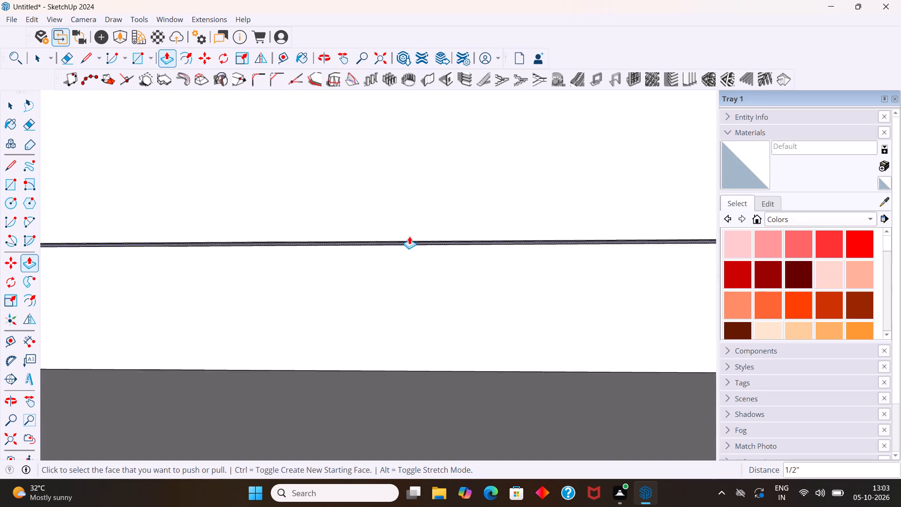
pyautogui.scroll(1, 412, 234)
pyautogui.moveTo(412, 234); pyautogui.dragTo(425, 203, button='middle')
pyautogui.scroll(8, 414, 237)
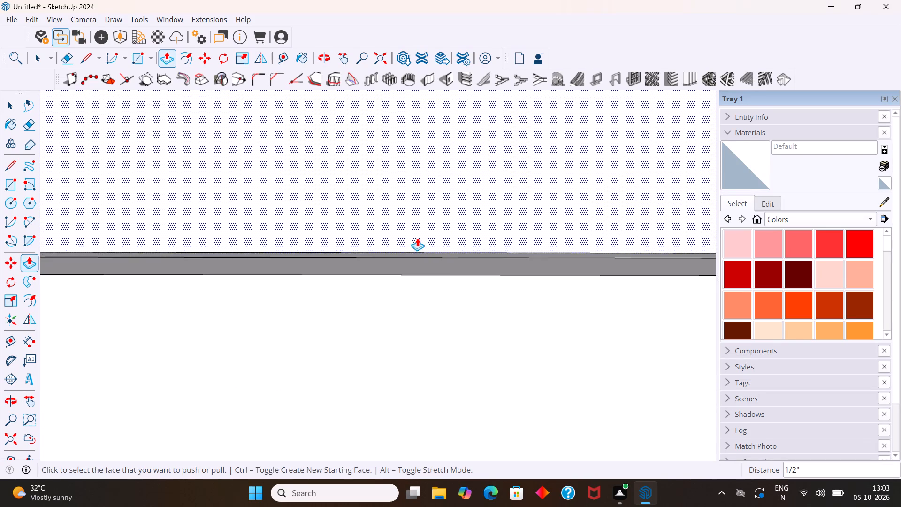
pyautogui.scroll(4, 417, 238)
pyautogui.moveTo(418, 238); pyautogui.dragTo(418, 230, button='middle')
pyautogui.moveTo(418, 229); pyautogui.dragTo(421, 232, button='middle')
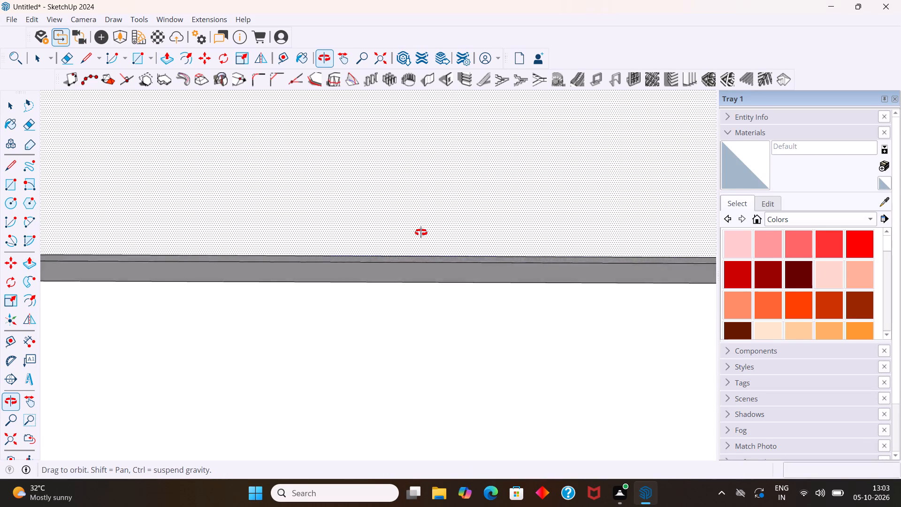
pyautogui.moveTo(421, 232); pyautogui.dragTo(525, 116, button='middle')
pyautogui.scroll(2, 421, 226)
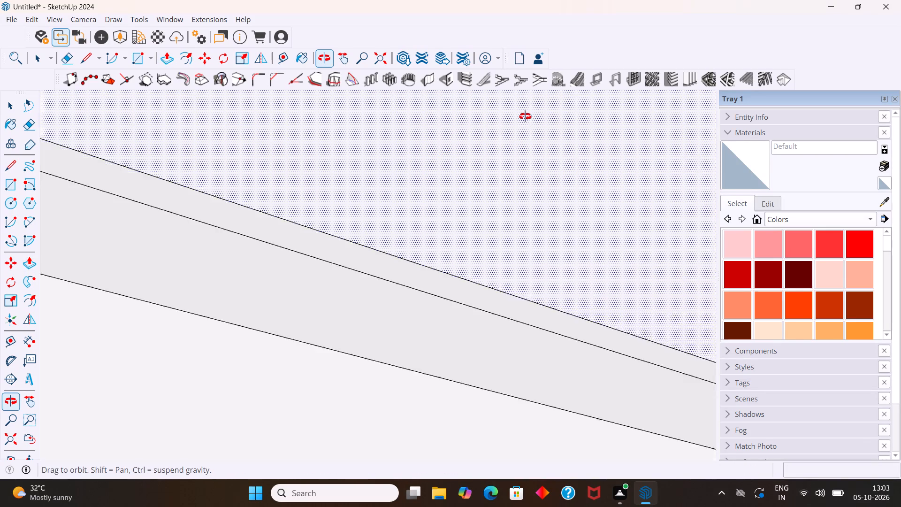
pyautogui.moveTo(525, 116); pyautogui.dragTo(695, 246, button='middle')
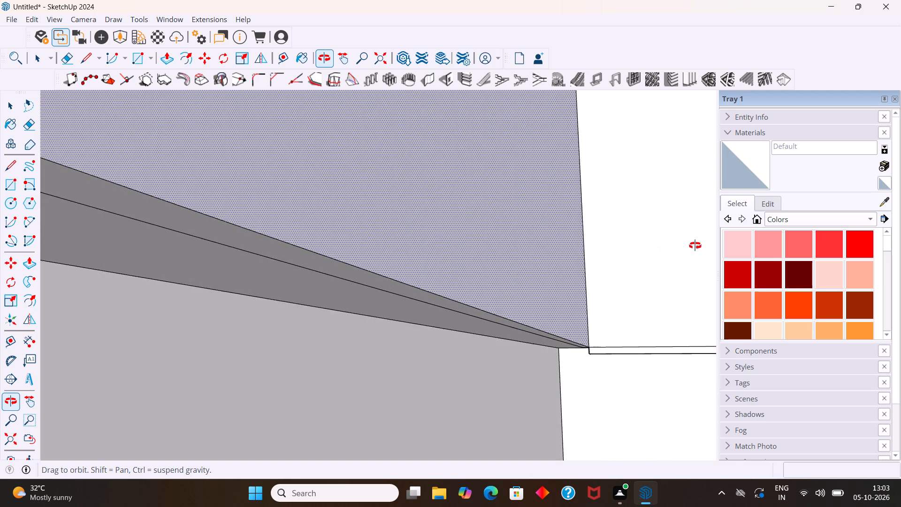
pyautogui.moveTo(695, 246); pyautogui.dragTo(483, 300, button='middle')
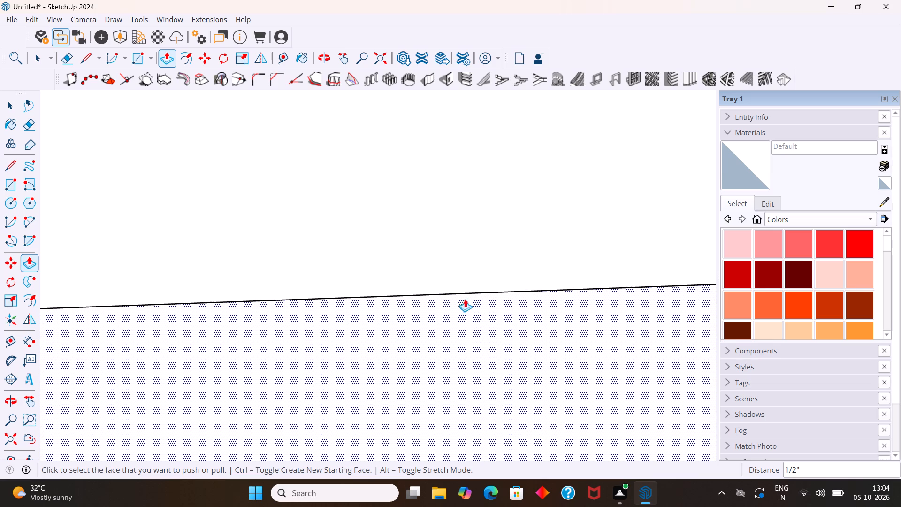
# Undo the strip push, the window-side front's vertical divisions, the counters' top-edge bands and the strips above the toe kicks.
pyautogui.scroll(-2, 460, 301)
pyautogui.moveTo(426, 296); pyautogui.dragTo(400, 298, button='middle')
pyautogui.scroll(-15, 401, 301)
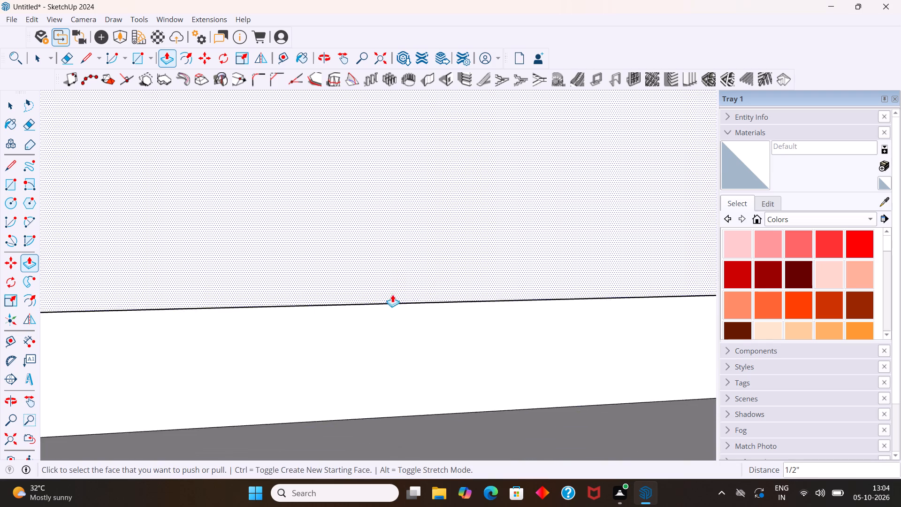
pyautogui.scroll(-14, 383, 275)
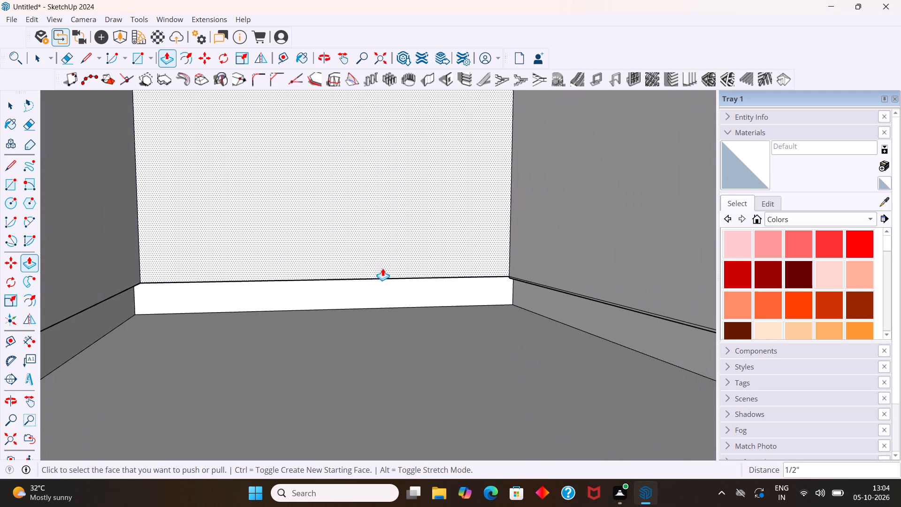
pyautogui.hotkey('ctrl', 'z')
pyautogui.hotkey('ctrl', 'z')
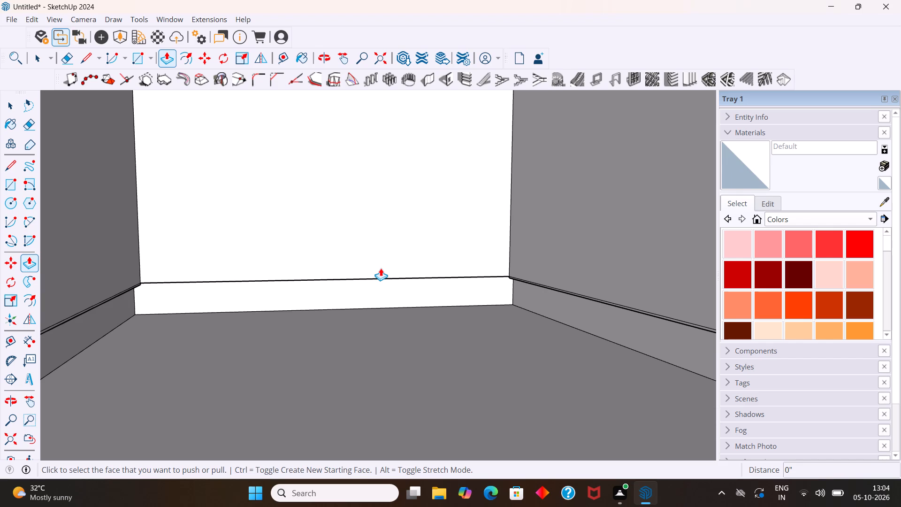
pyautogui.hotkey('ctrl', 'z')
pyautogui.hotkey('ctrl', 'z')
pyautogui.hotkey('ctrl', 'z')
pyautogui.hotkey('ctrl', 'z')
pyautogui.hotkey('ctrl', 'z')
pyautogui.press('space')
pyautogui.scroll(-12, 381, 268)
pyautogui.moveTo(369, 259); pyautogui.dragTo(348, 253, button='middle')
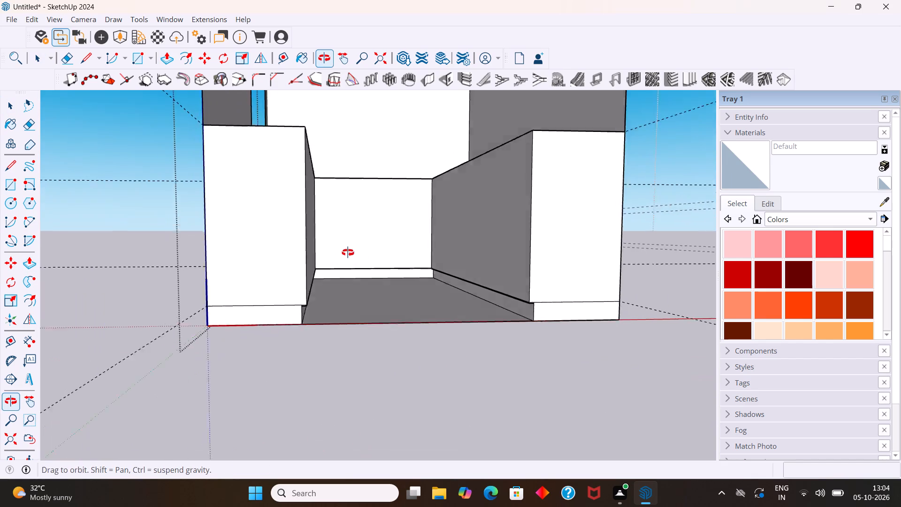
pyautogui.moveTo(348, 253); pyautogui.dragTo(332, 248, button='middle')
pyautogui.hotkey('ctrl', 'z')
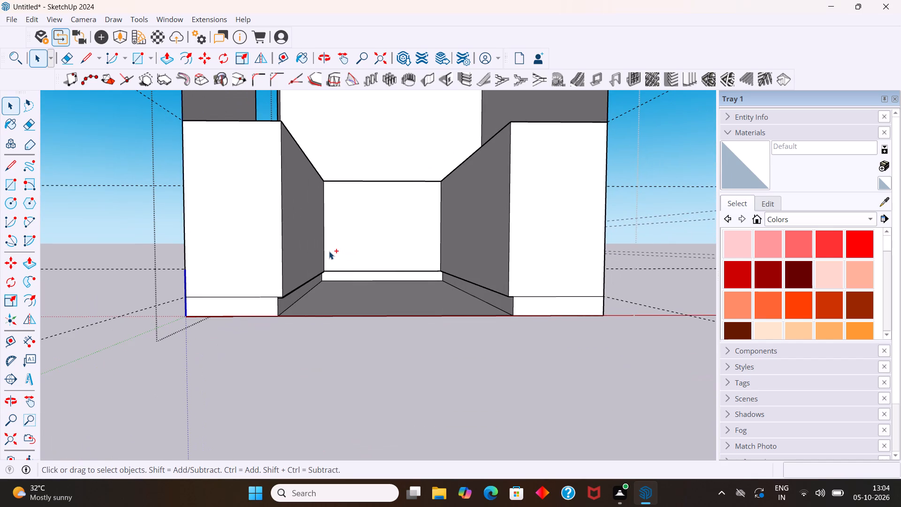
pyautogui.hotkey('ctrl', 'z')
pyautogui.hotkey('ctrl', 'z')
# Examine the plain counter fronts and toe-kick recesses, both close up beneath the window-side counter and from outside the room.
pyautogui.moveTo(329, 276); pyautogui.dragTo(299, 288, button='middle')
pyautogui.moveTo(299, 288); pyautogui.dragTo(286, 291, button='middle')
pyautogui.middleClick(286, 289)
pyautogui.scroll(7, 273, 304)
pyautogui.moveTo(249, 302); pyautogui.dragTo(264, 249, button='middle')
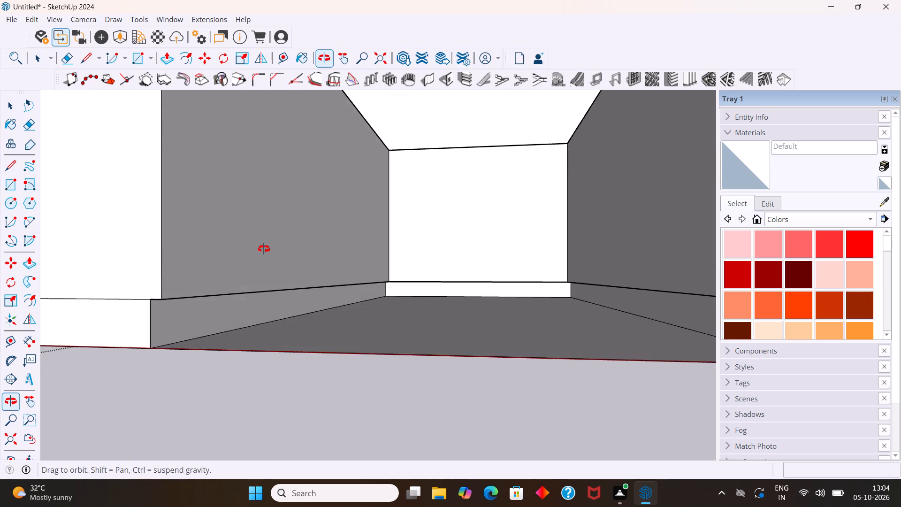
pyautogui.moveTo(264, 249); pyautogui.dragTo(266, 246, button='middle')
pyautogui.middleClick(266, 246)
pyautogui.scroll(8, 227, 280)
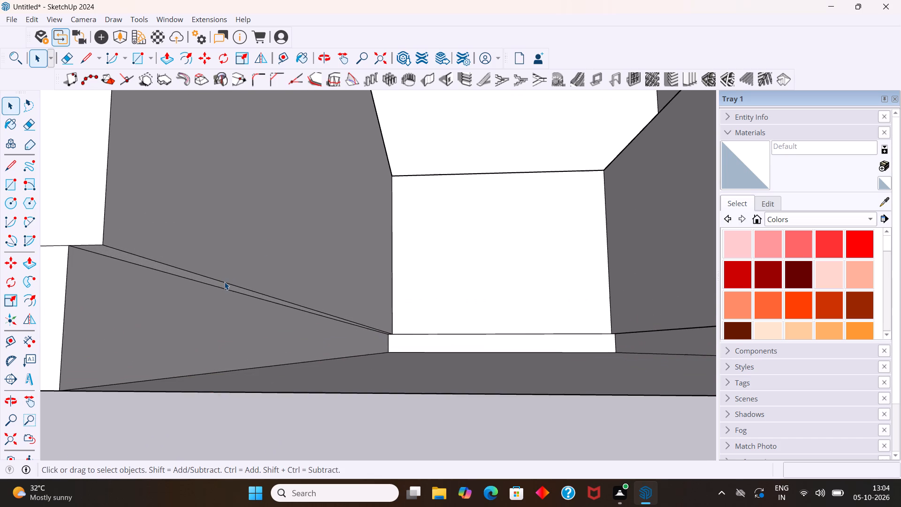
pyautogui.scroll(1, 224, 282)
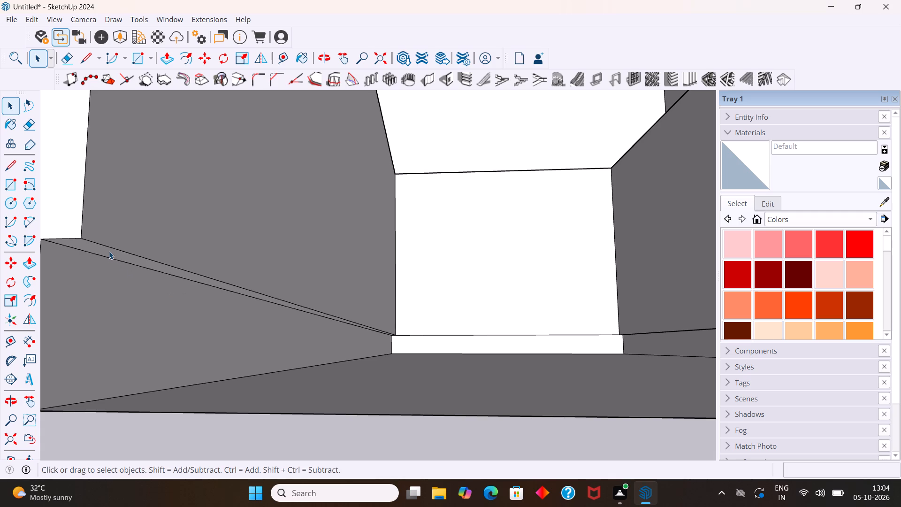
pyautogui.moveTo(110, 253); pyautogui.dragTo(217, 253, button='middle')
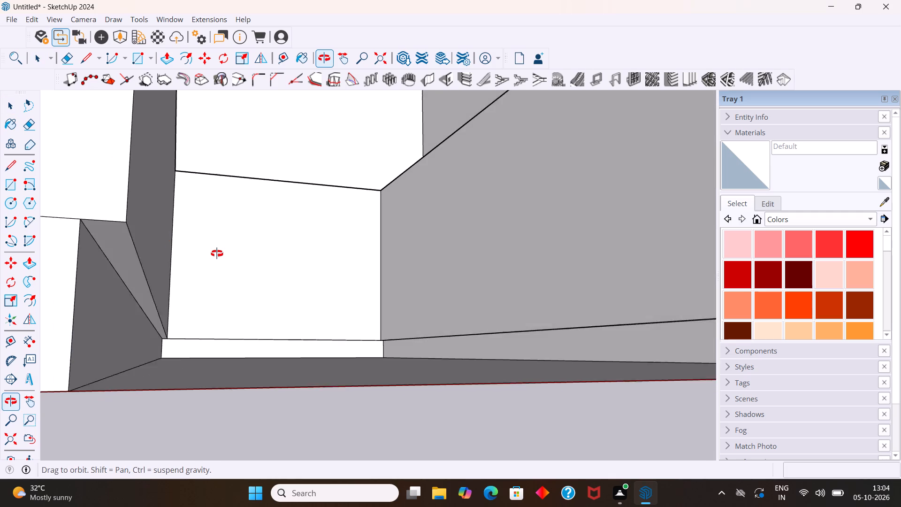
pyautogui.moveTo(217, 253); pyautogui.dragTo(230, 253, button='middle')
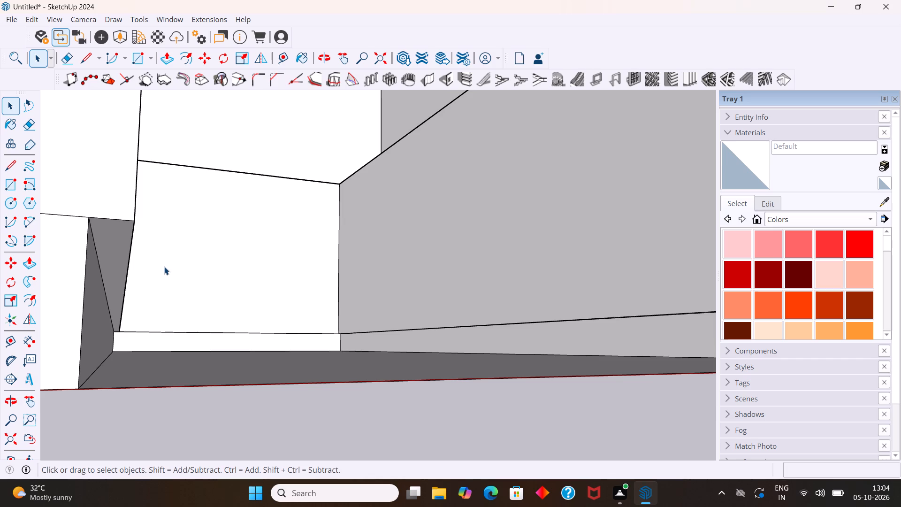
pyautogui.middleClick(178, 277)
pyautogui.middleClick(176, 277)
pyautogui.moveTo(176, 277); pyautogui.dragTo(191, 277, button='middle')
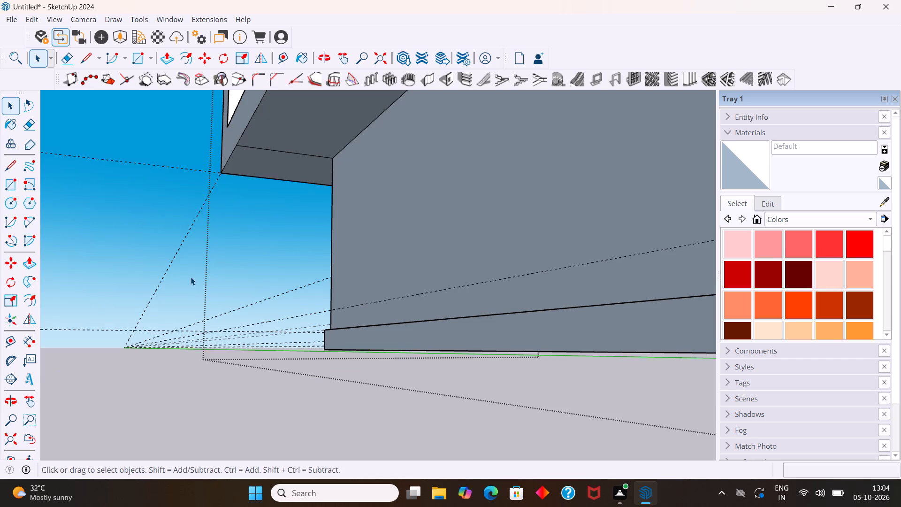
pyautogui.moveTo(191, 277); pyautogui.dragTo(211, 278, button='middle')
pyautogui.middleClick(211, 278)
pyautogui.scroll(-13, 295, 268)
pyautogui.scroll(-9, 435, 279)
pyautogui.moveTo(637, 236); pyautogui.dragTo(443, 262, button='middle')
pyautogui.moveTo(441, 263); pyautogui.dragTo(427, 265, button='middle')
pyautogui.scroll(2, 328, 276)
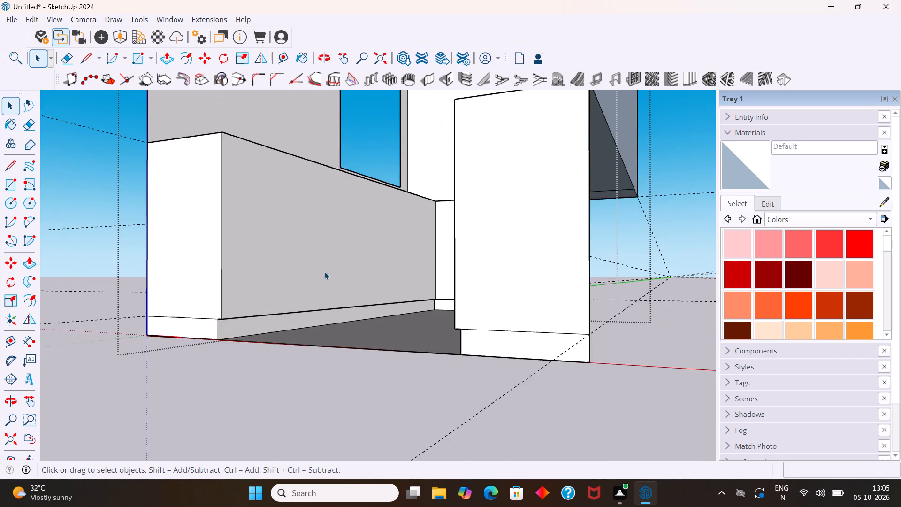
# Examine the window-side counter's plain front and toe-kick recess from a low, close-up angle.
pyautogui.scroll(3, 324, 271)
pyautogui.moveTo(327, 270); pyautogui.dragTo(366, 221, button='middle')
pyautogui.middleClick(366, 221)
pyautogui.scroll(7, 318, 254)
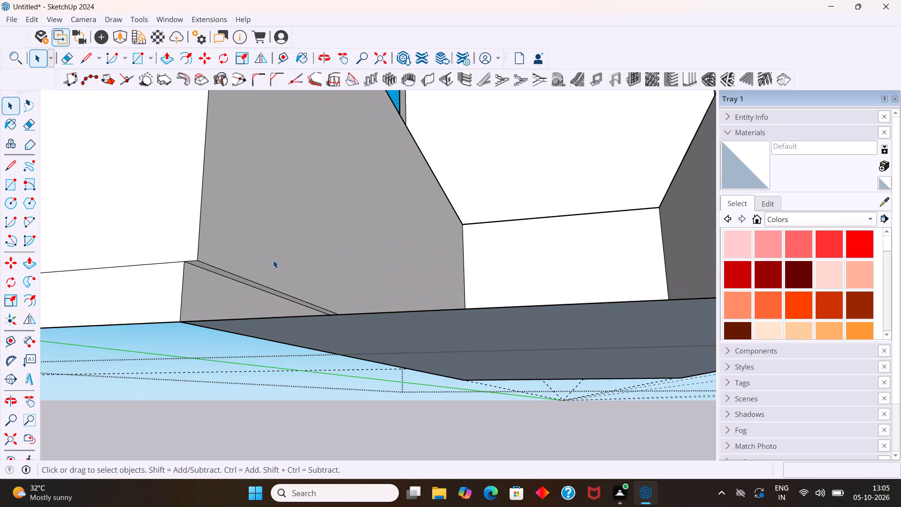
pyautogui.moveTo(272, 259); pyautogui.dragTo(252, 259, button='middle')
pyautogui.middleClick(252, 259)
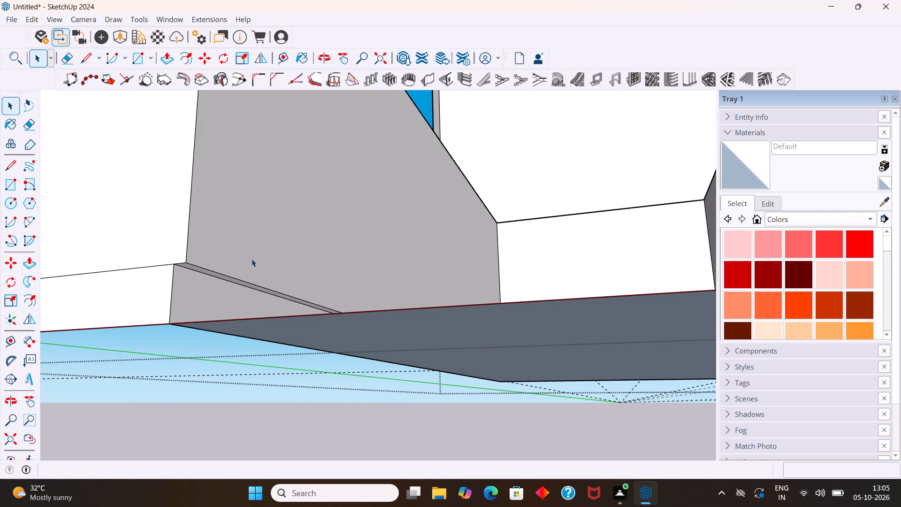
pyautogui.scroll(-9, 270, 235)
# Copy the vertical edge at the window-side front's open end 2' along the front, with one extra copy midway between.
pyautogui.moveTo(278, 237); pyautogui.dragTo(260, 319, button='middle')
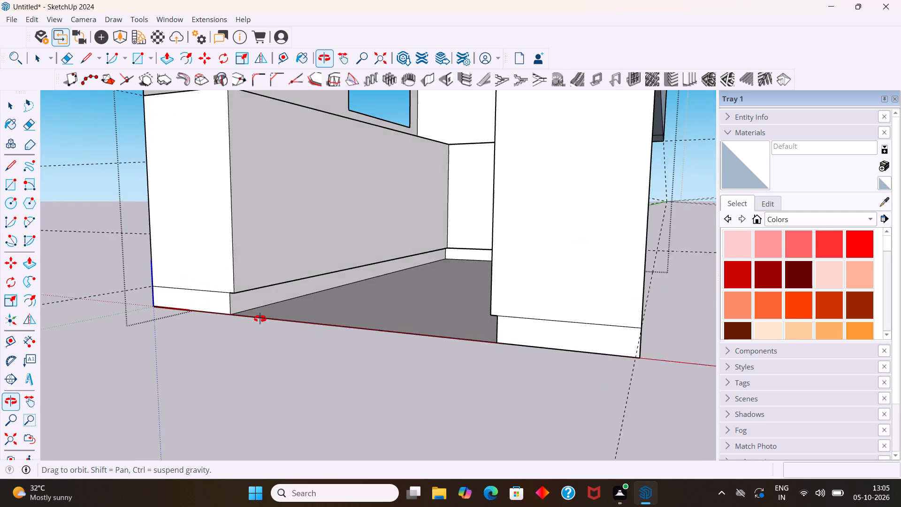
pyautogui.moveTo(260, 319); pyautogui.dragTo(259, 320, button='middle')
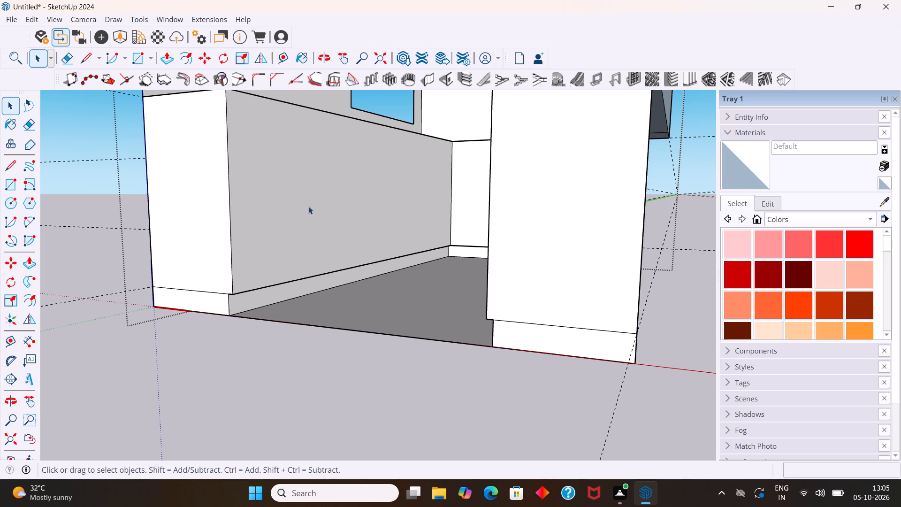
pyautogui.moveTo(317, 199); pyautogui.dragTo(275, 226, button='middle')
pyautogui.click(191, 260)
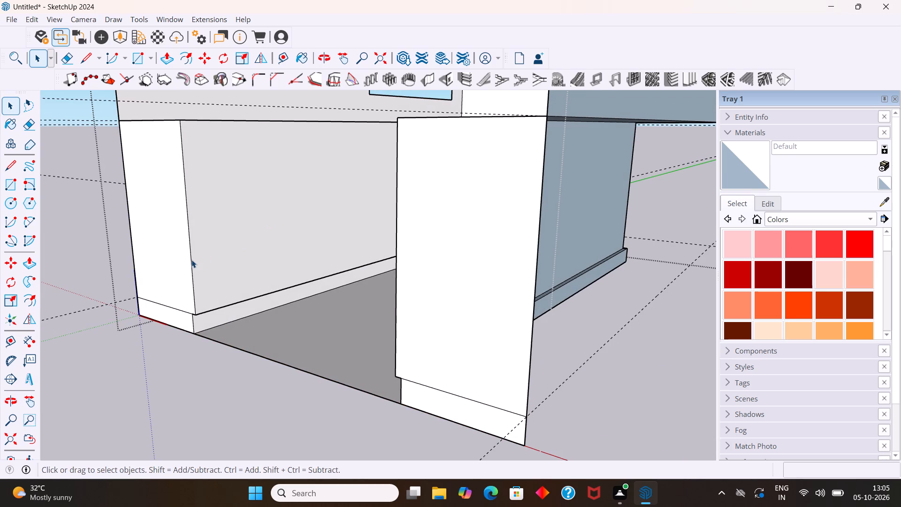
pyautogui.press('m')
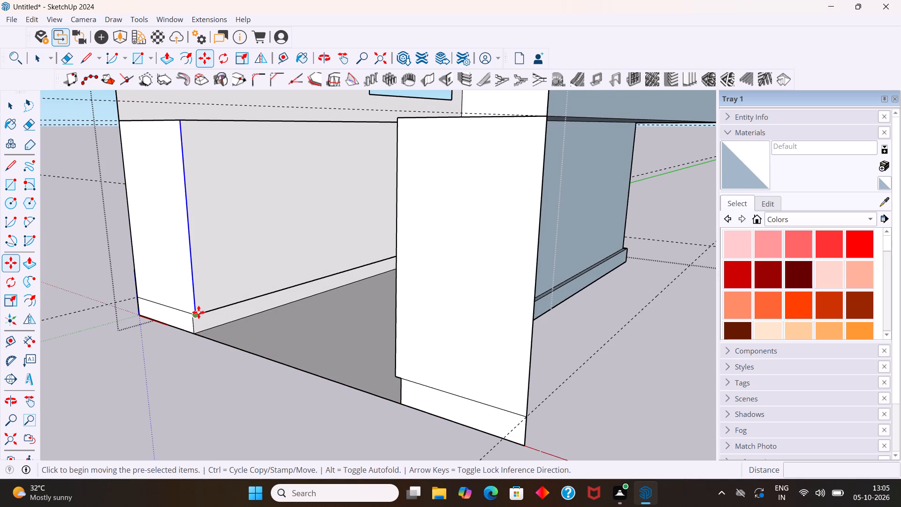
pyautogui.click(199, 315)
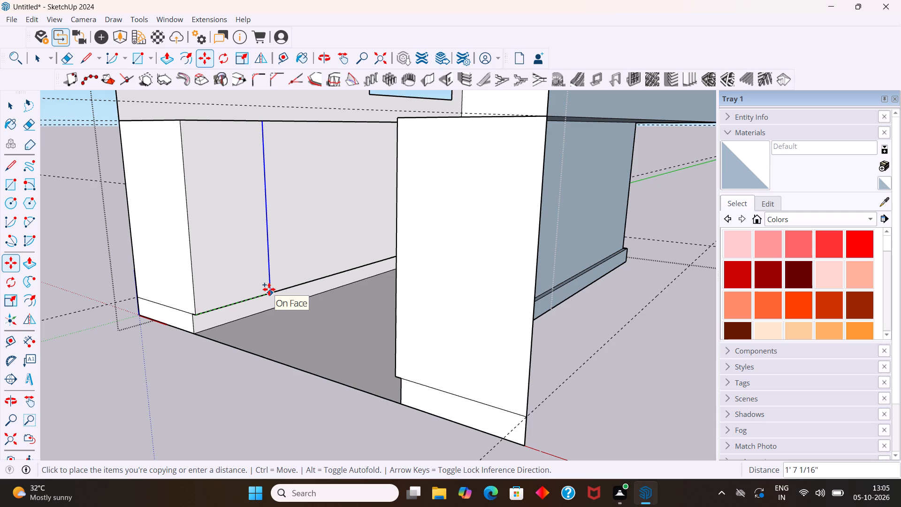
pyautogui.press('2')
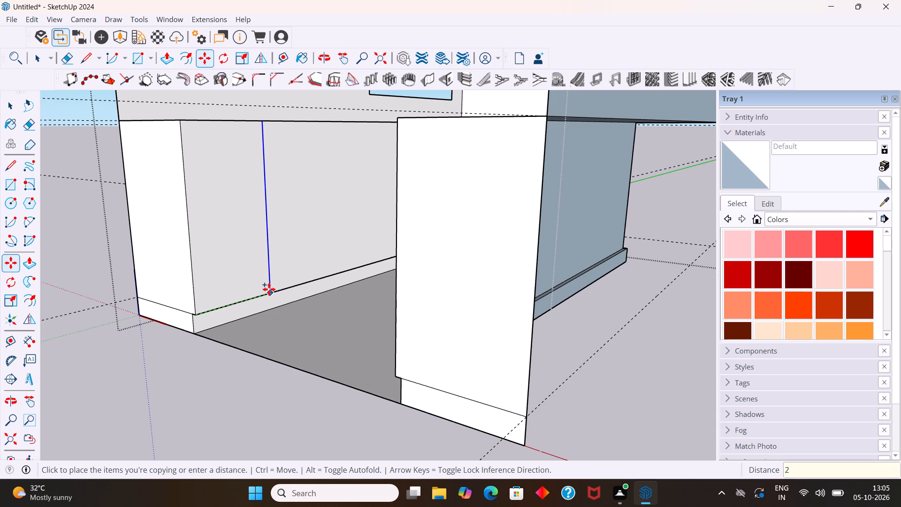
pyautogui.press("'")
pyautogui.press('Return')
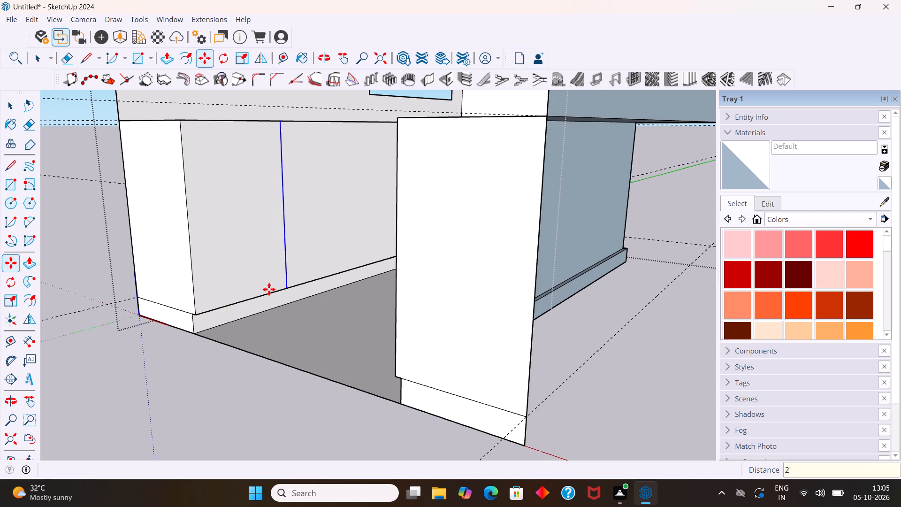
pyautogui.press('/')
pyautogui.press('2')
pyautogui.press('Return')
pyautogui.press('space')
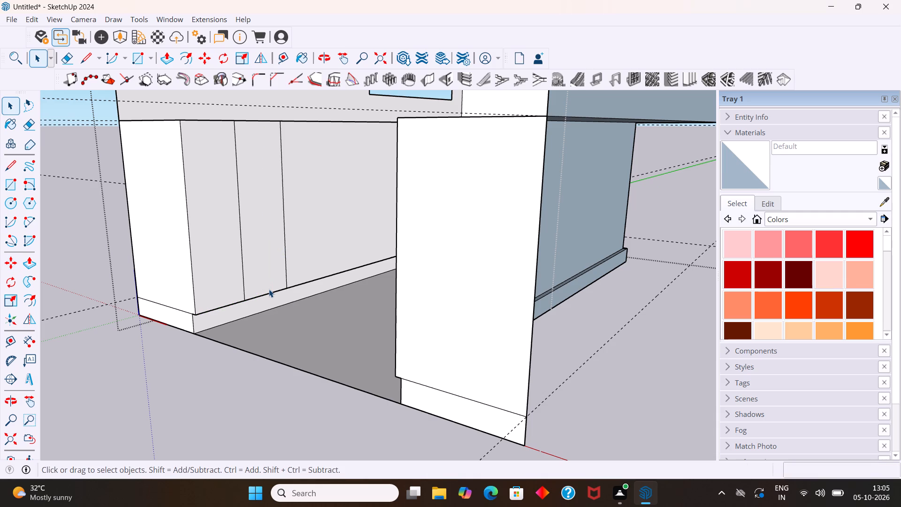
# Offset the outline of the window-side front's first panel, at the open end, inward by 0.2".
pyautogui.moveTo(314, 268); pyautogui.dragTo(280, 286, button='middle')
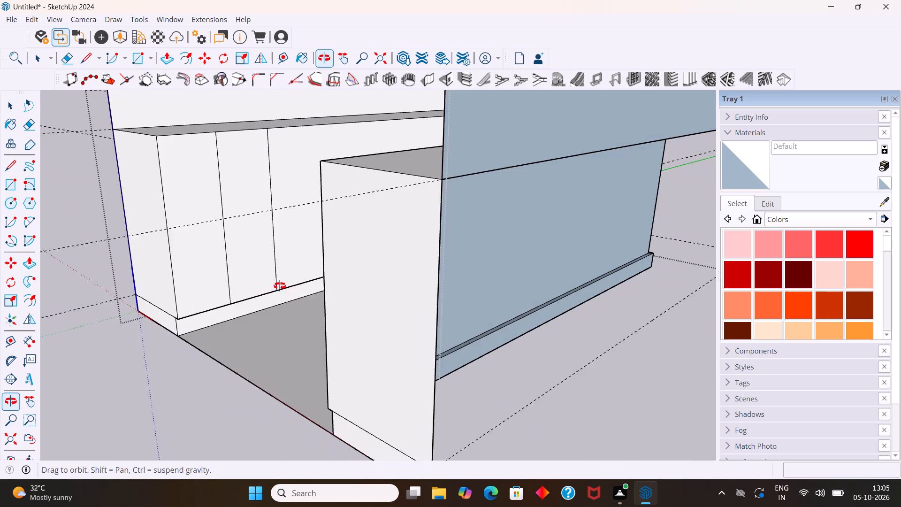
pyautogui.moveTo(280, 286); pyautogui.dragTo(286, 286, button='middle')
pyautogui.scroll(3, 215, 277)
pyautogui.click(212, 268)
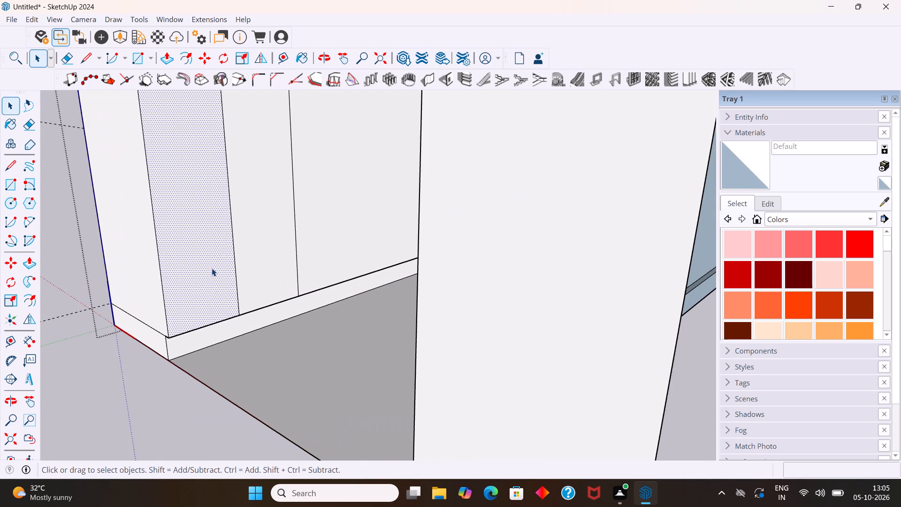
pyautogui.press('f')
pyautogui.moveTo(212, 268); pyautogui.dragTo(210, 266)
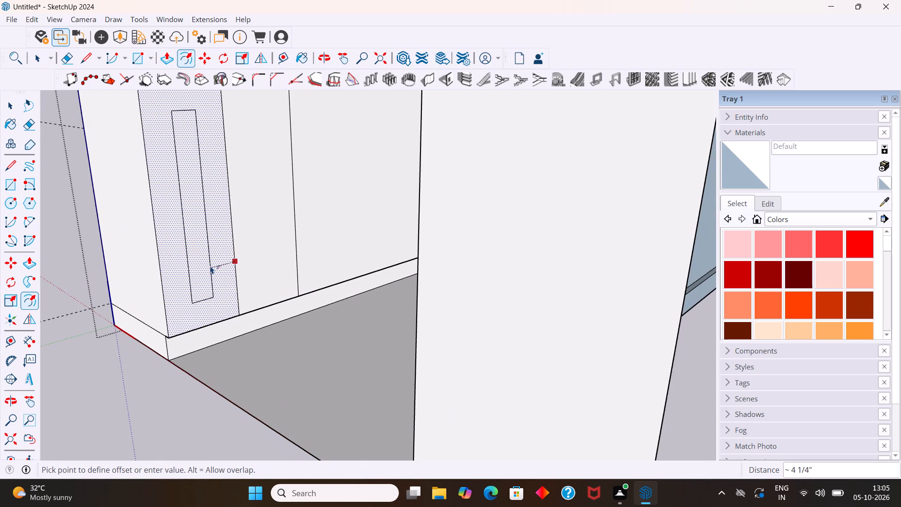
pyautogui.moveTo(210, 266); pyautogui.dragTo(223, 273)
pyautogui.press('0')
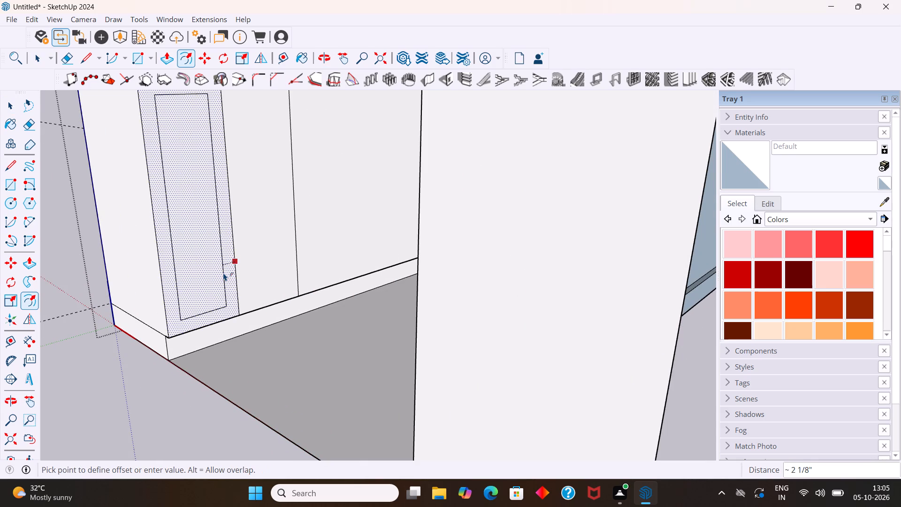
pyautogui.moveTo(223, 273); pyautogui.dragTo(224, 280)
pyautogui.press('.')
pyautogui.press('2')
pyautogui.press('Return')
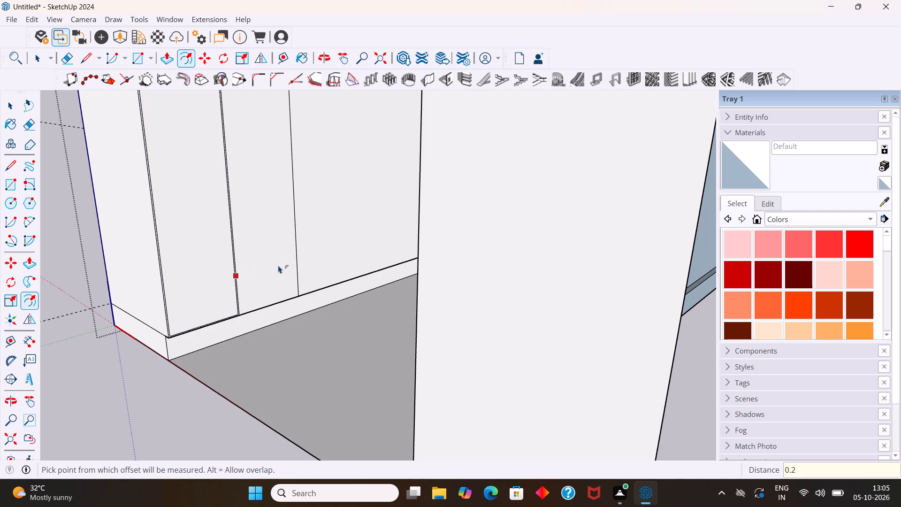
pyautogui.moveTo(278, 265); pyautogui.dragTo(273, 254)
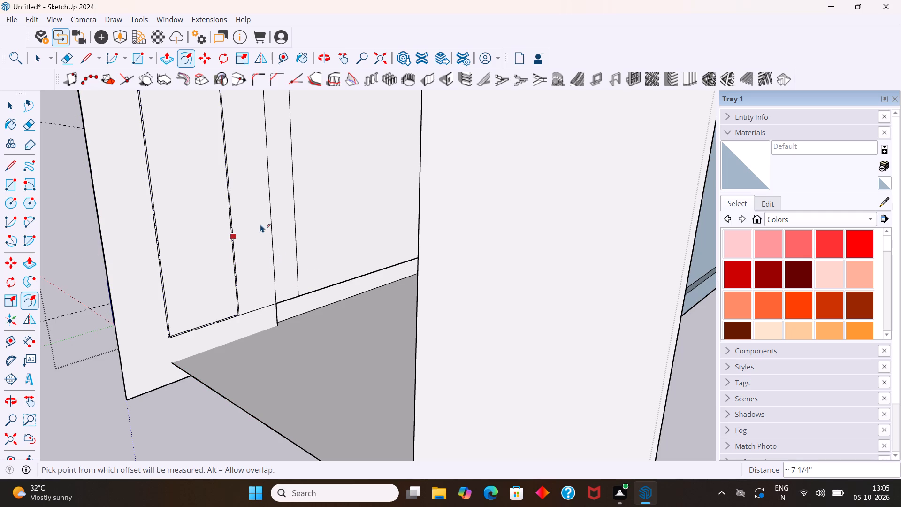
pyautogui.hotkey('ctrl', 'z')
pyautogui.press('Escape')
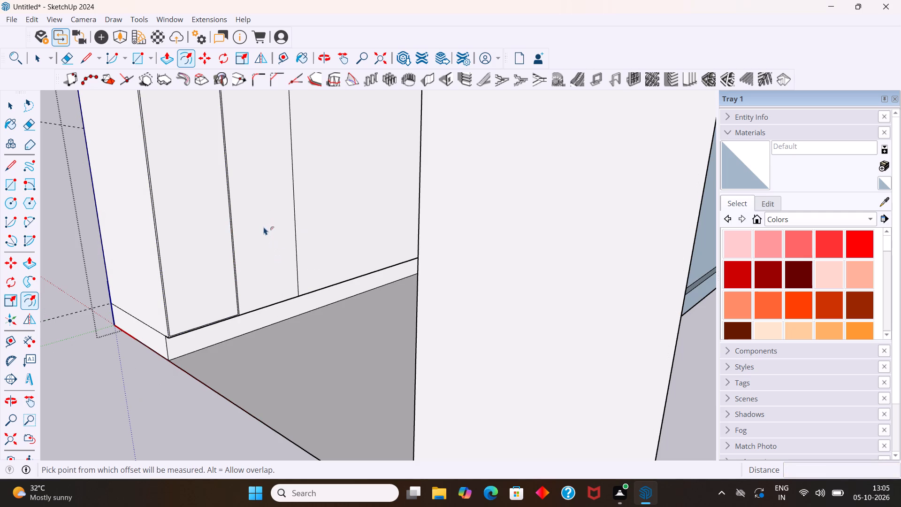
# Offset the outline of the second panel on the window-side front inward by 0.2".
pyautogui.moveTo(275, 220); pyautogui.dragTo(275, 231)
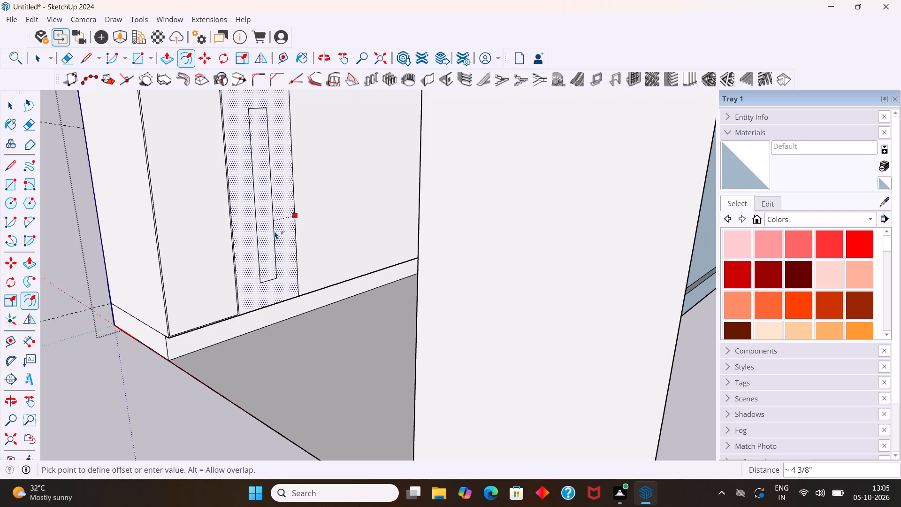
pyautogui.moveTo(275, 231); pyautogui.dragTo(277, 240)
pyautogui.write('0.2')
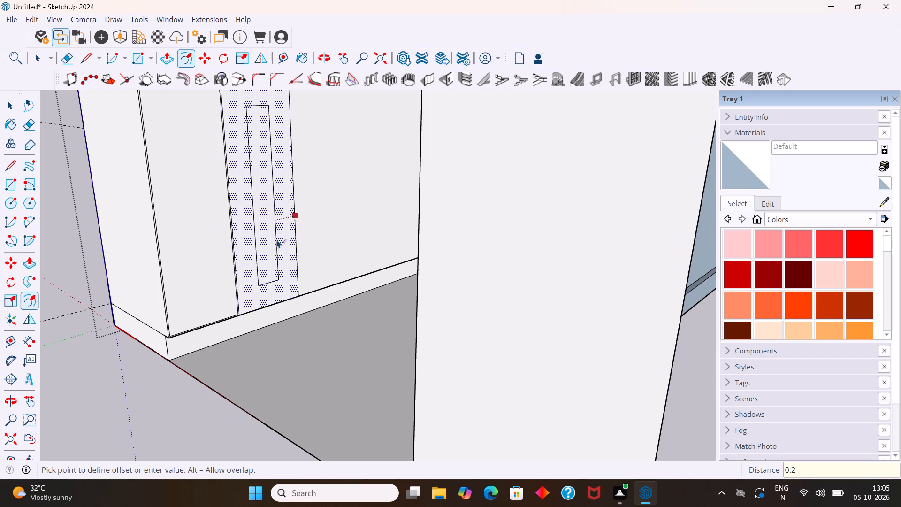
pyautogui.moveTo(277, 240); pyautogui.dragTo(277, 246)
pyautogui.press('Return')
pyautogui.press('space')
# Erase the shared dividing edge between the two inset panels so their border strips join into one gap.
pyautogui.scroll(5, 264, 252)
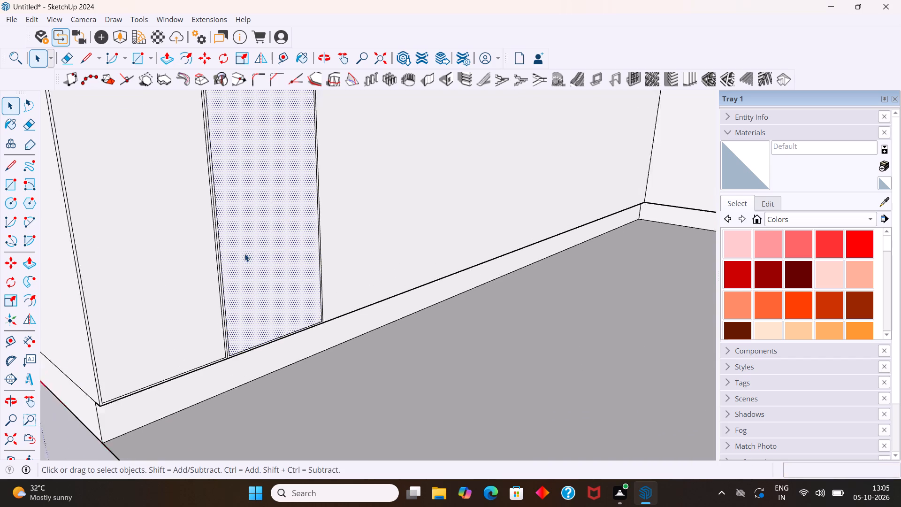
pyautogui.scroll(3, 244, 253)
pyautogui.scroll(1, 229, 296)
pyautogui.moveTo(228, 296); pyautogui.dragTo(214, 298, button='middle')
pyautogui.scroll(2, 214, 297)
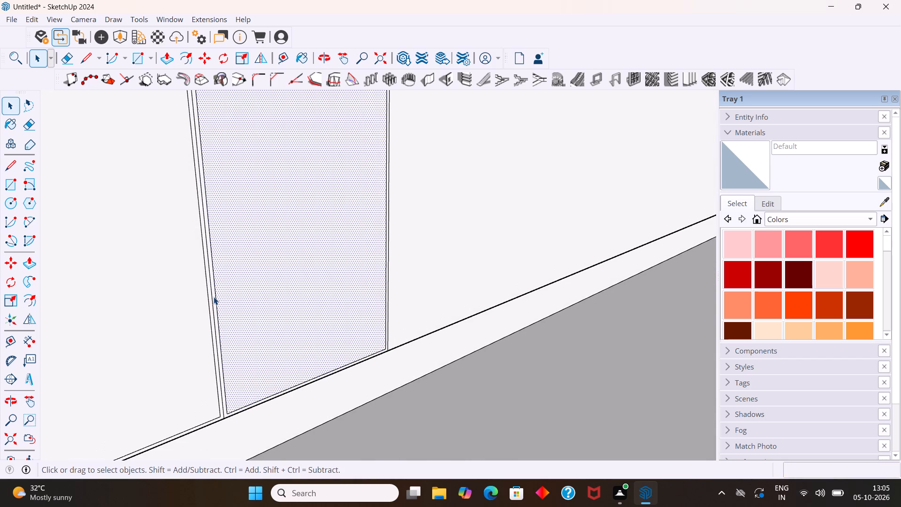
pyautogui.press('e')
pyautogui.click(211, 289)
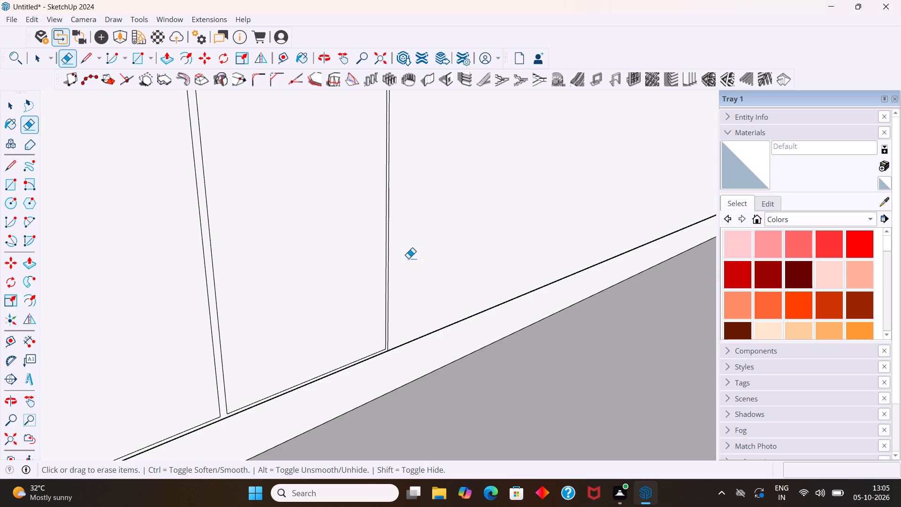
pyautogui.press('space')
# Push the joined border strip around the two door panels 0.2" into the window-side counter front.
pyautogui.scroll(-13, 238, 292)
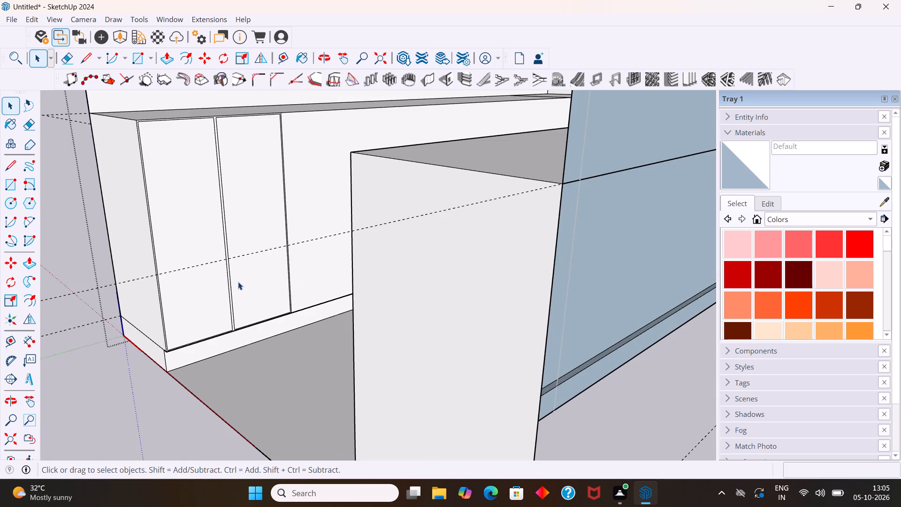
pyautogui.scroll(7, 222, 123)
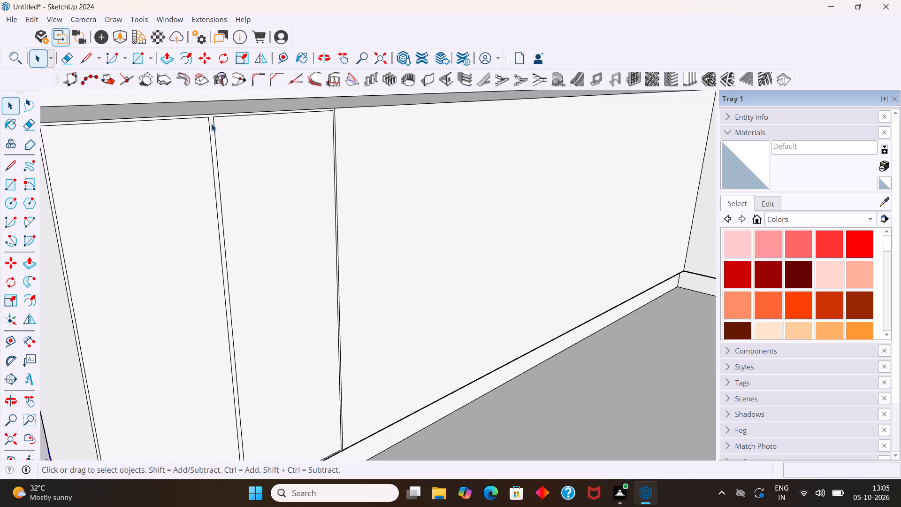
pyautogui.click(211, 123)
pyautogui.scroll(7, 211, 123)
pyautogui.click(212, 123)
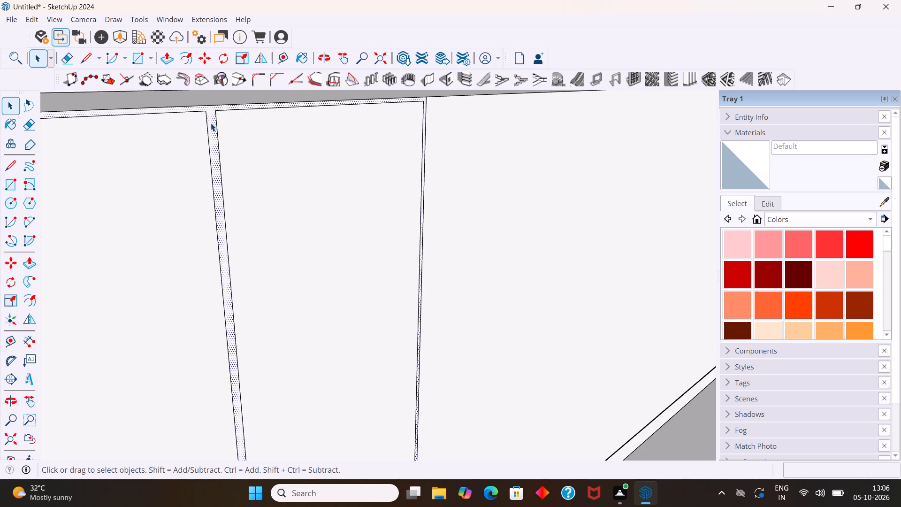
pyautogui.press('p')
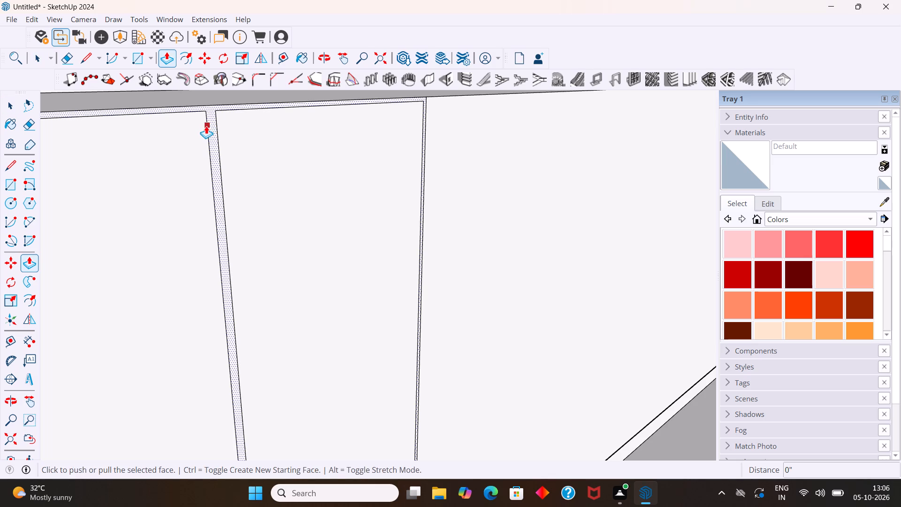
pyautogui.moveTo(212, 128); pyautogui.dragTo(214, 117)
pyautogui.write('0.2')
pyautogui.press('Return')
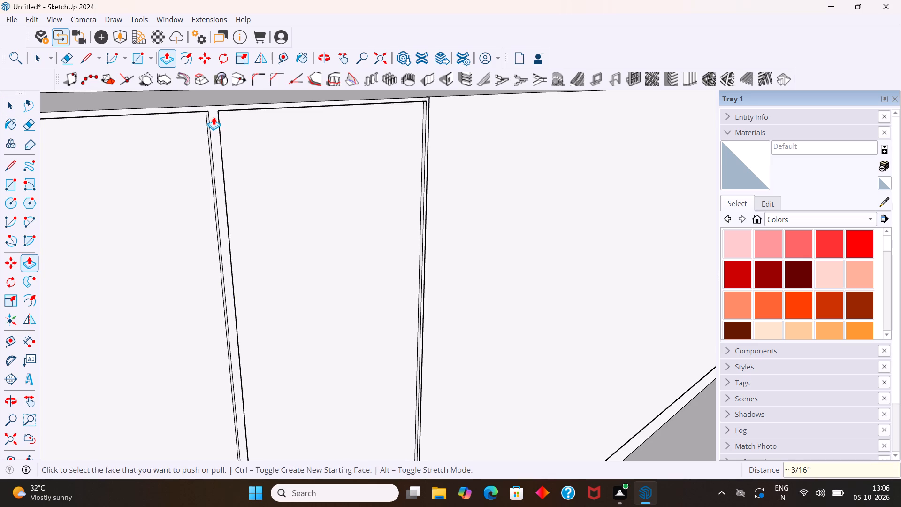
pyautogui.press('space')
# Examine the recessed gap around the two door panels from above and up close, especially beside the undivided front.
pyautogui.scroll(-5, 223, 129)
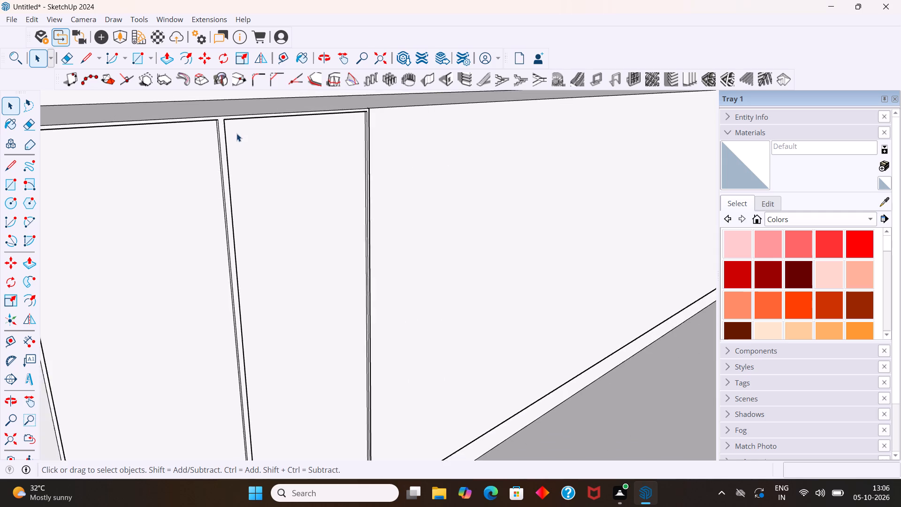
pyautogui.scroll(-7, 237, 133)
pyautogui.scroll(-1, 252, 181)
pyautogui.moveTo(256, 184); pyautogui.dragTo(270, 200, button='middle')
pyautogui.moveTo(275, 205); pyautogui.dragTo(190, 315, button='middle')
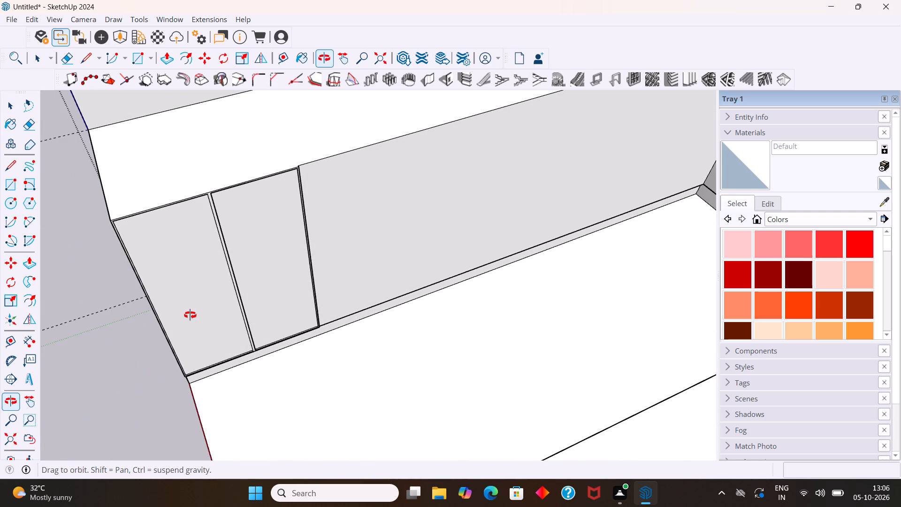
pyautogui.moveTo(190, 315); pyautogui.dragTo(191, 314, button='middle')
pyautogui.scroll(3, 304, 178)
pyautogui.moveTo(305, 174); pyautogui.dragTo(286, 254, button='middle')
pyautogui.middleClick(286, 254)
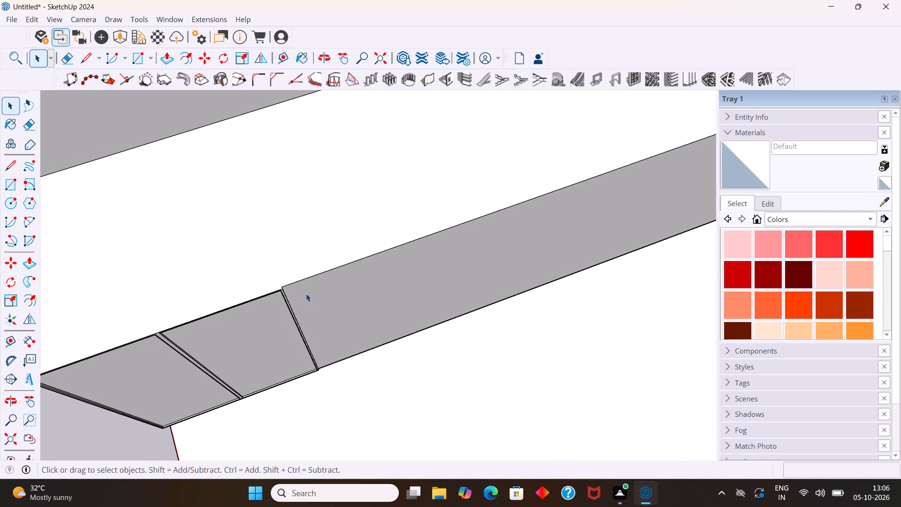
pyautogui.scroll(3, 306, 293)
pyautogui.moveTo(302, 290); pyautogui.dragTo(305, 323, button='middle')
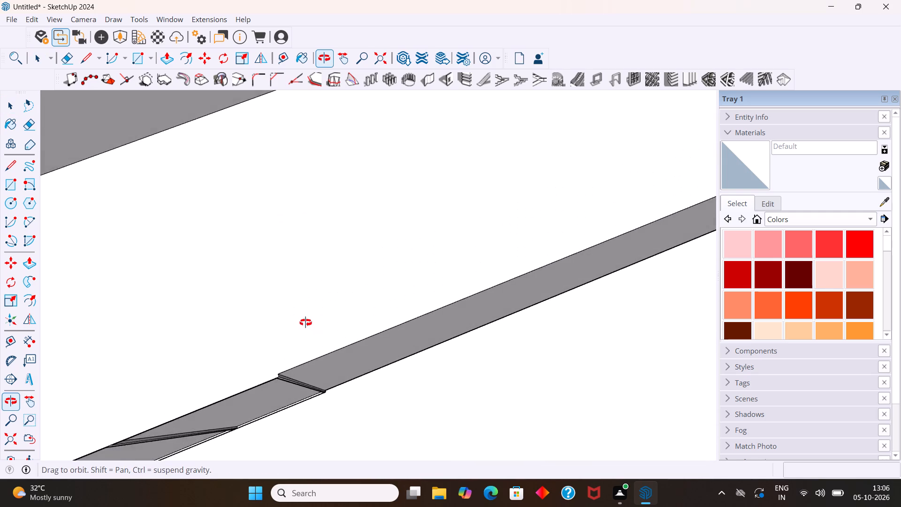
pyautogui.moveTo(305, 323); pyautogui.dragTo(298, 316, button='middle')
pyautogui.scroll(7, 284, 327)
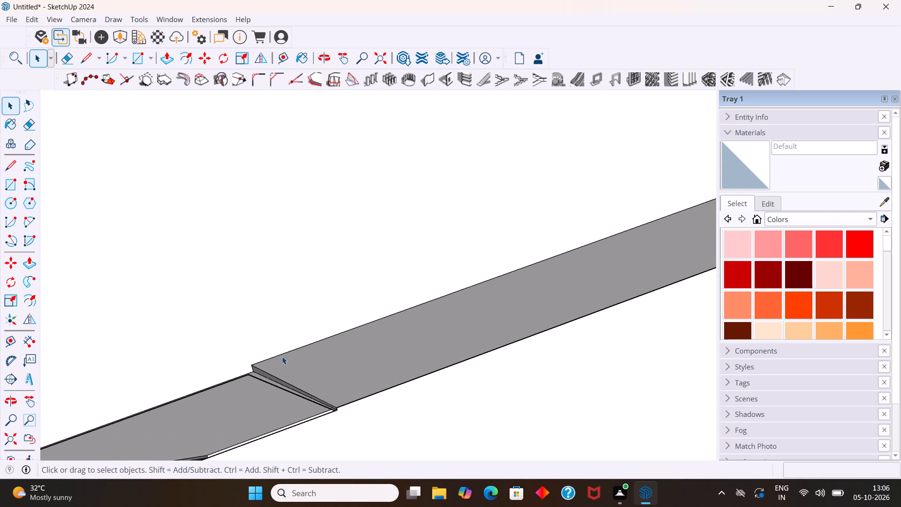
pyautogui.scroll(7, 282, 356)
pyautogui.scroll(-8, 276, 346)
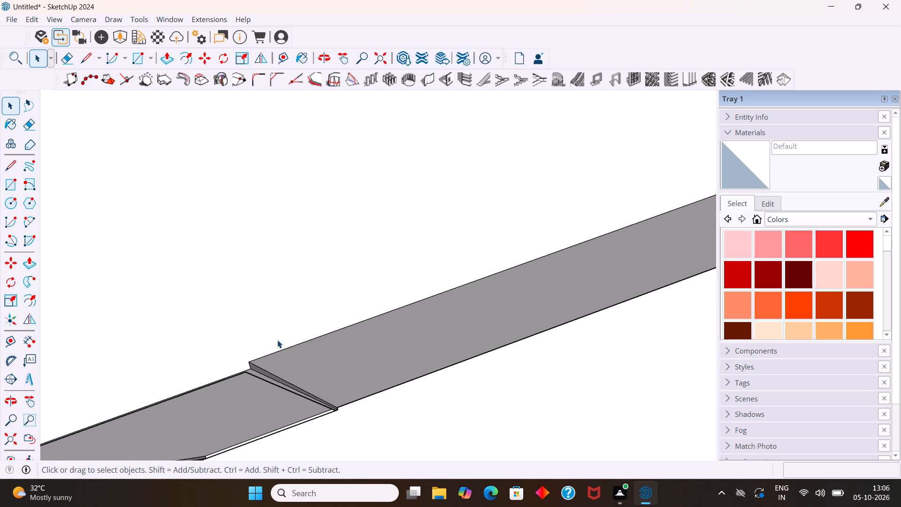
pyautogui.scroll(-6, 277, 340)
pyautogui.scroll(2, 115, 345)
pyautogui.moveTo(91, 370); pyautogui.dragTo(169, 350, button='middle')
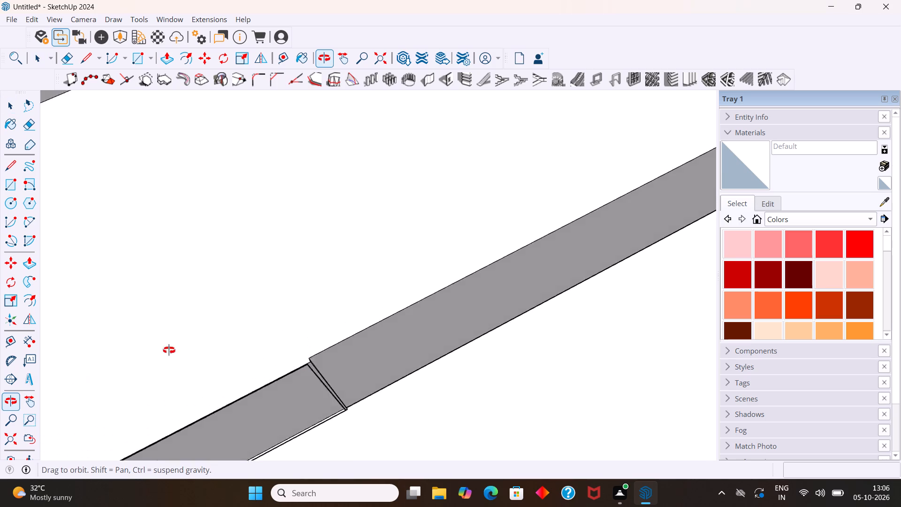
# Examine the recessed gap between and around the two door panels on the window-side front from above and low angles.
pyautogui.moveTo(169, 350); pyautogui.dragTo(192, 328, button='middle')
pyautogui.scroll(-14, 201, 332)
pyautogui.moveTo(239, 415); pyautogui.dragTo(121, 355, button='middle')
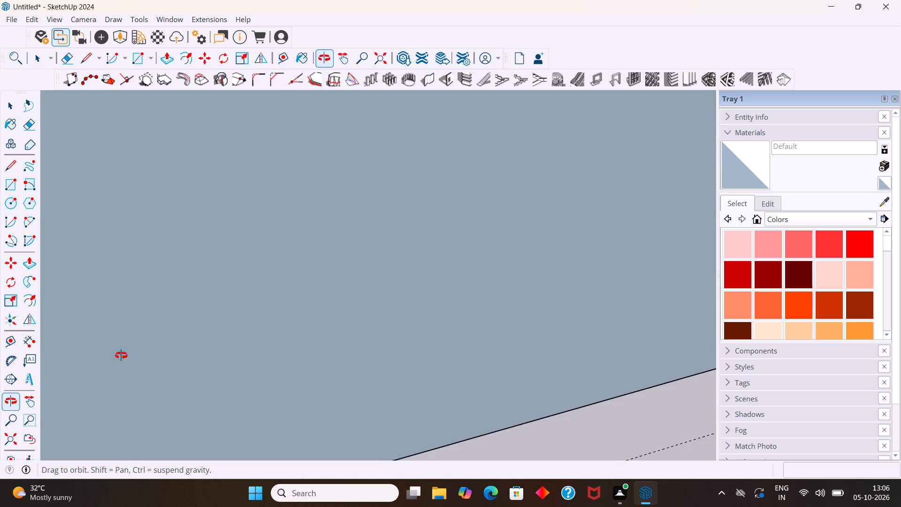
pyautogui.moveTo(121, 355); pyautogui.dragTo(233, 376, button='middle')
pyautogui.scroll(14, 174, 348)
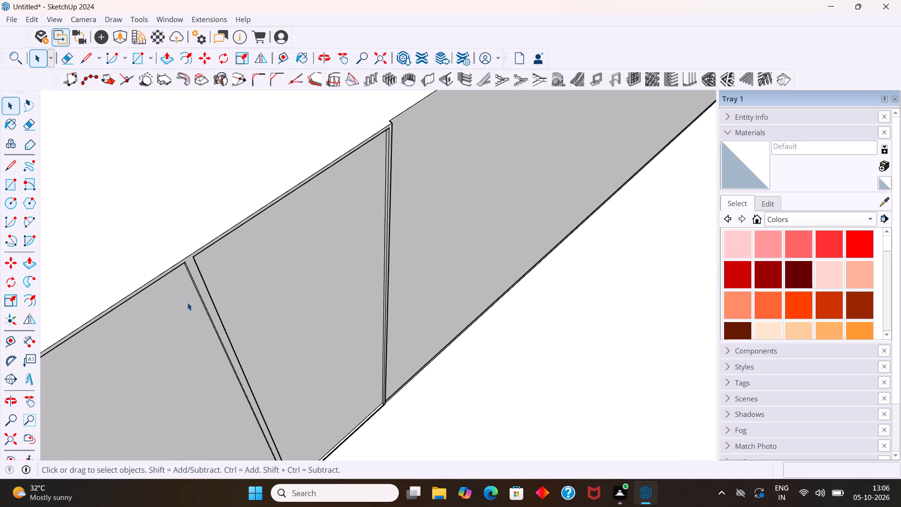
pyautogui.moveTo(188, 302); pyautogui.dragTo(187, 297, button='middle')
pyautogui.scroll(13, 188, 302)
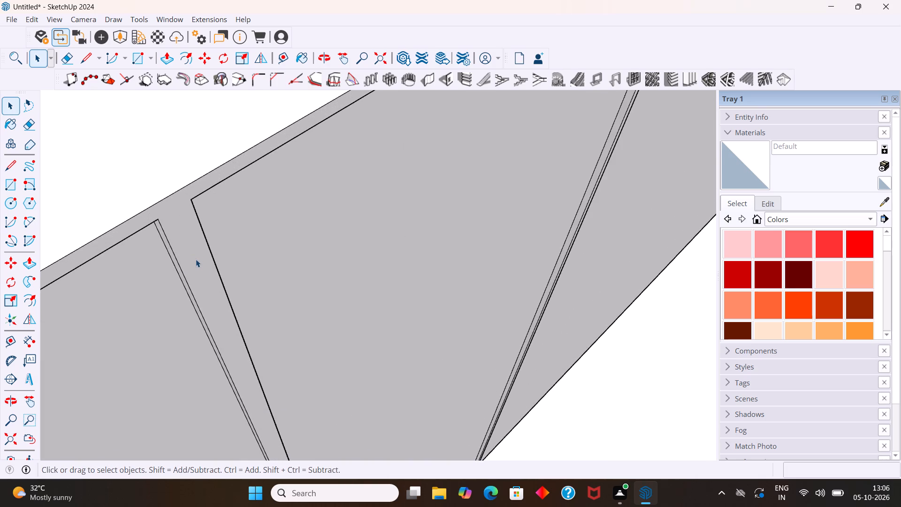
pyautogui.moveTo(196, 259); pyautogui.dragTo(297, 142, button='middle')
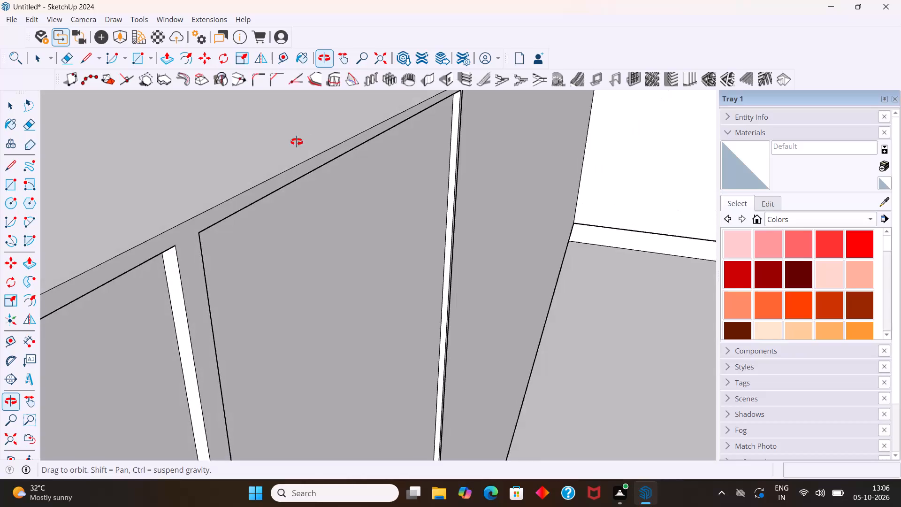
pyautogui.moveTo(297, 142); pyautogui.dragTo(341, 108, button='middle')
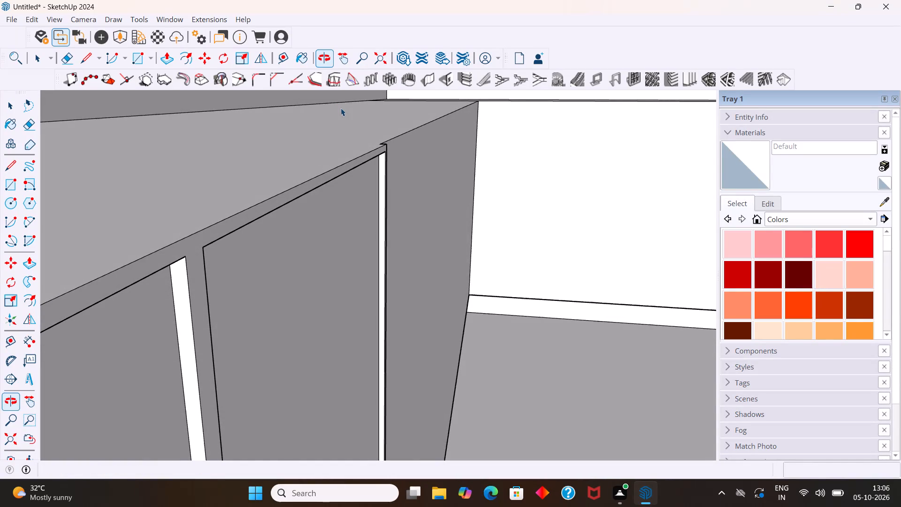
pyautogui.moveTo(406, 175); pyautogui.dragTo(389, 139, button='middle')
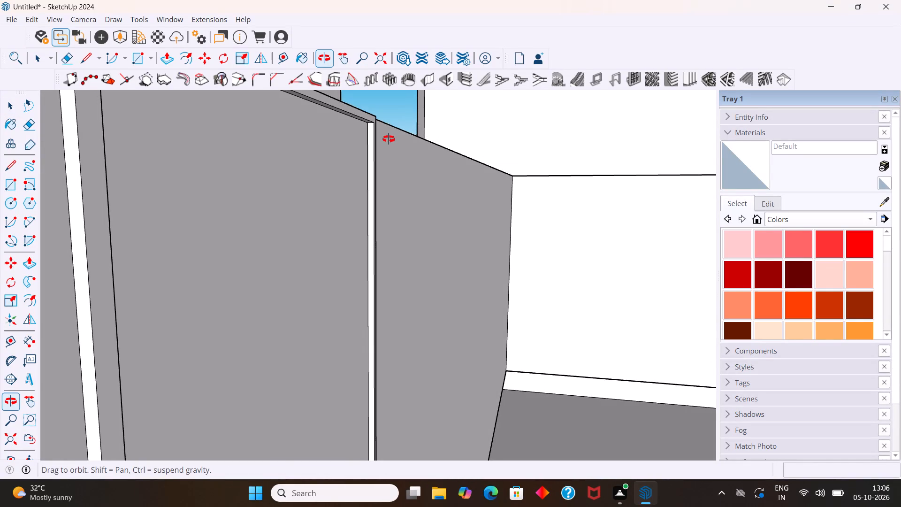
pyautogui.moveTo(389, 139); pyautogui.dragTo(390, 140, button='middle')
pyautogui.scroll(-3, 389, 139)
pyautogui.middleClick(390, 140)
pyautogui.scroll(-8, 390, 140)
pyautogui.moveTo(395, 150); pyautogui.dragTo(377, 145, button='middle')
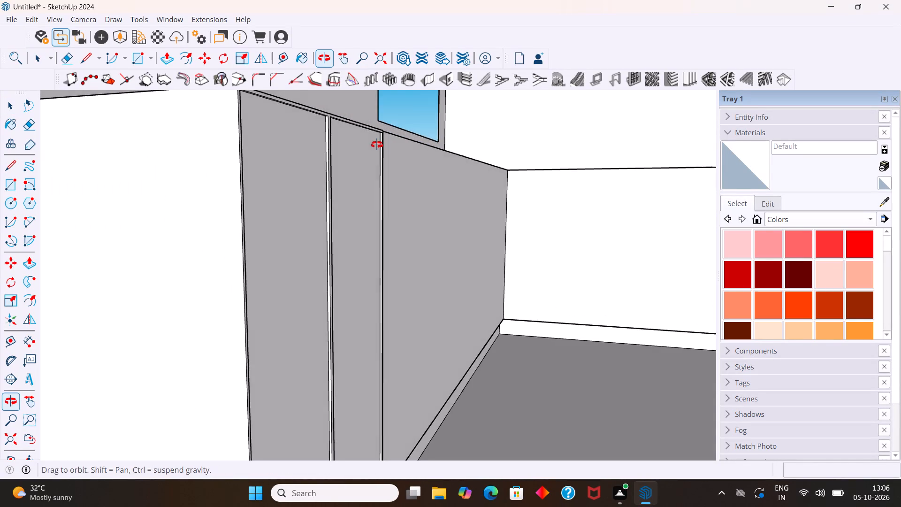
pyautogui.moveTo(377, 145); pyautogui.dragTo(374, 142, button='middle')
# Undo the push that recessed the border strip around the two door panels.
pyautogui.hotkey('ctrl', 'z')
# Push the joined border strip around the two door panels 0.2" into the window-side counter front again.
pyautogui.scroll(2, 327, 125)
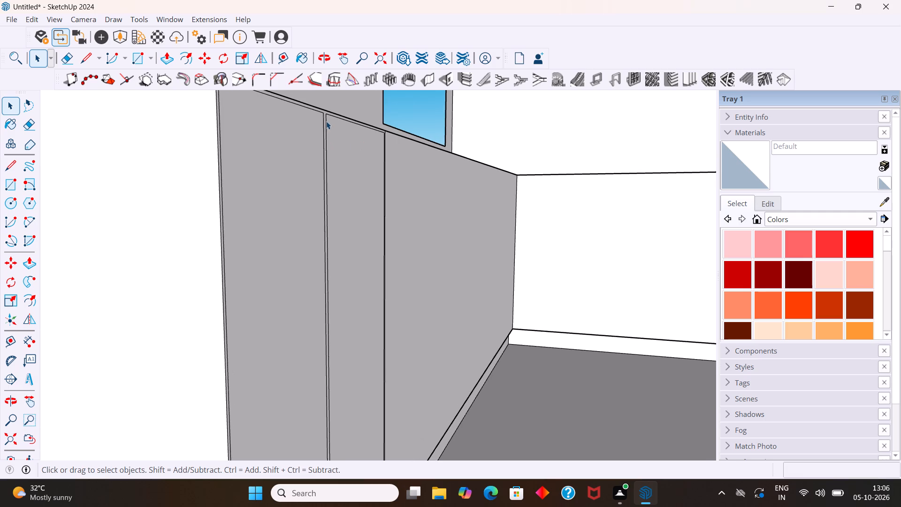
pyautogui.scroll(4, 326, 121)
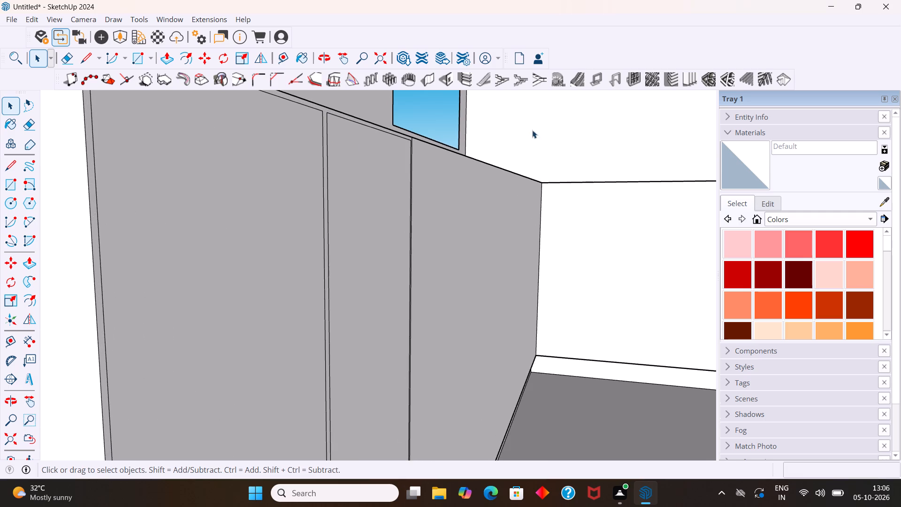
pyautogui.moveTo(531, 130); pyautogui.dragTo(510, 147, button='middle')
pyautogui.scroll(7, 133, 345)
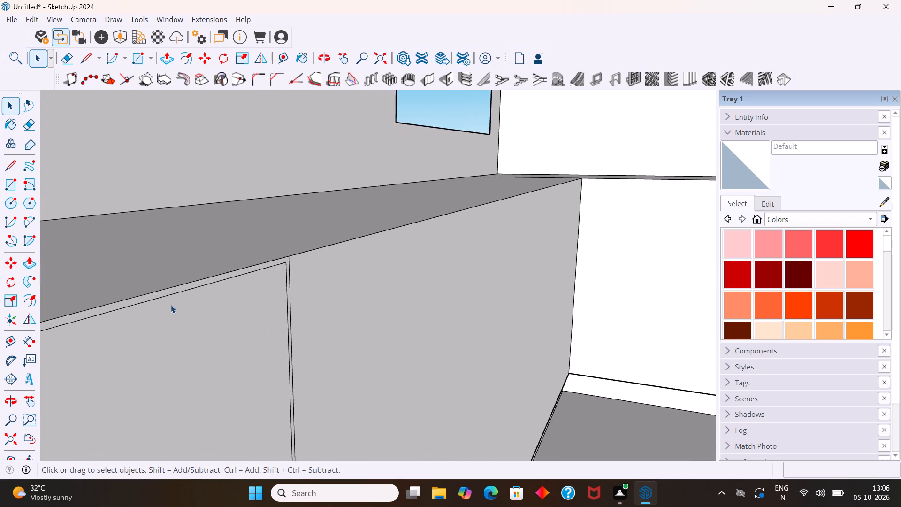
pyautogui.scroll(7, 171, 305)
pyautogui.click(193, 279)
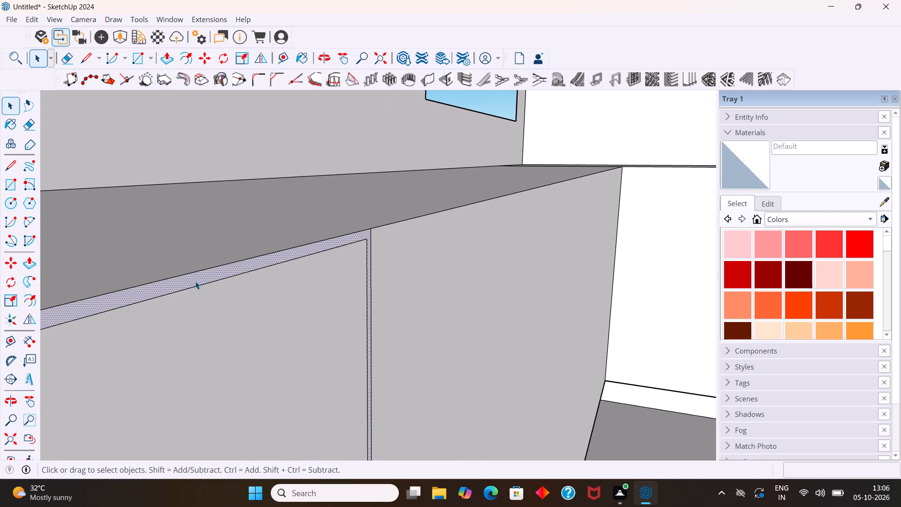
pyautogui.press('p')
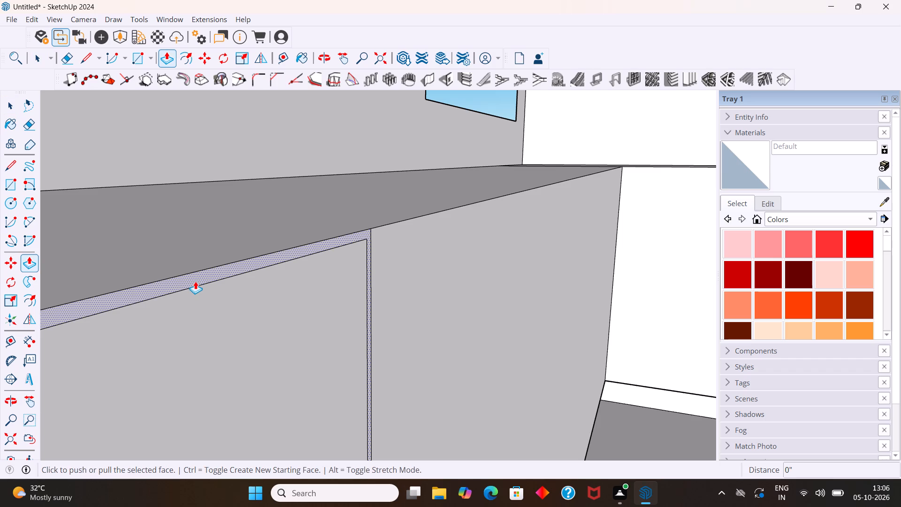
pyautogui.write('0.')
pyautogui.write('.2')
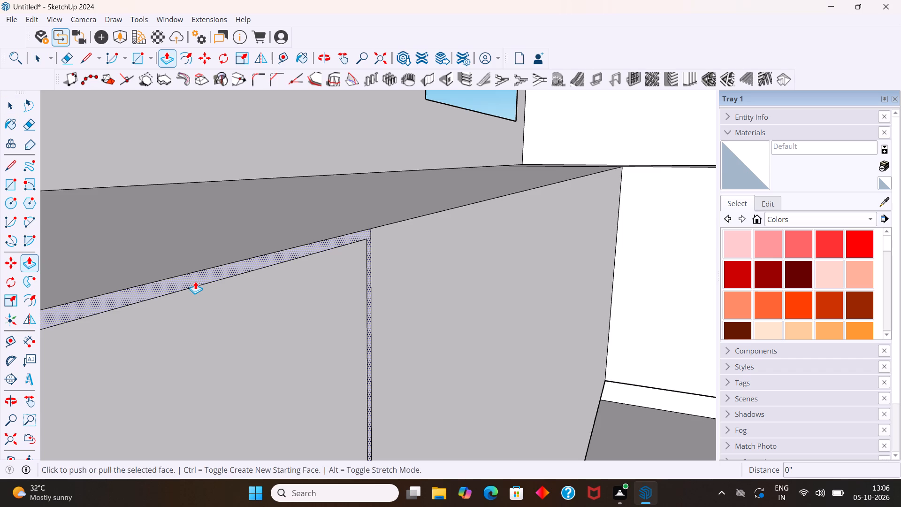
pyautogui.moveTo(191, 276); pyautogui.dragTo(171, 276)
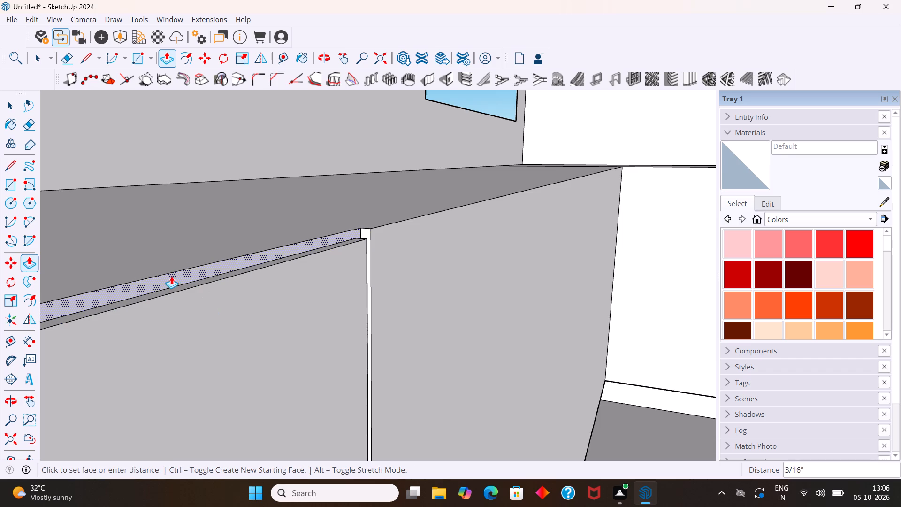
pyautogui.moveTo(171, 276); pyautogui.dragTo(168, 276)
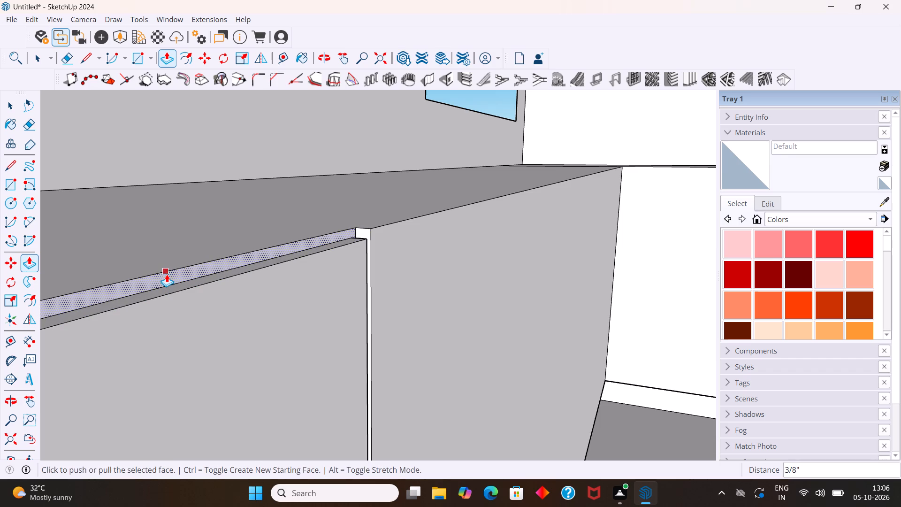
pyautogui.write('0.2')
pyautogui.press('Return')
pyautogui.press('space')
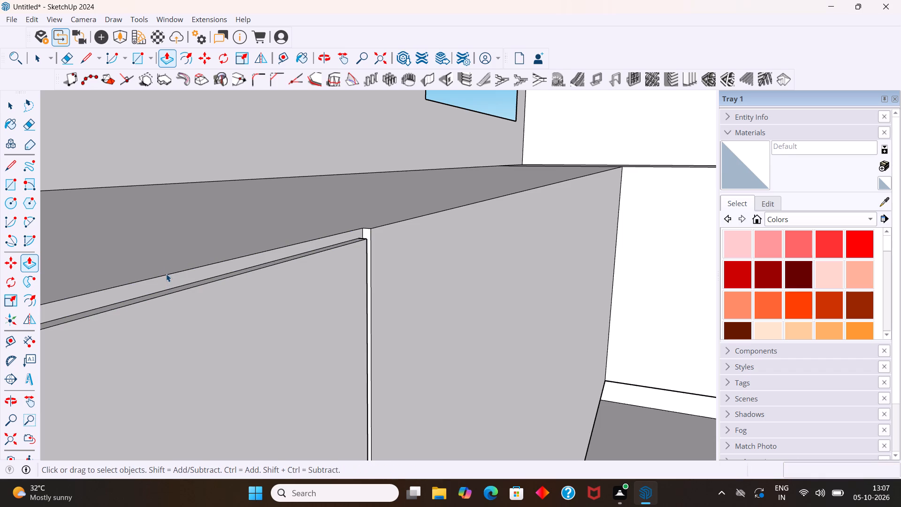
# Examine the two door panels and their recessed gap up close and from the open end of the window-side counter.
pyautogui.moveTo(435, 316); pyautogui.dragTo(378, 332, button='middle')
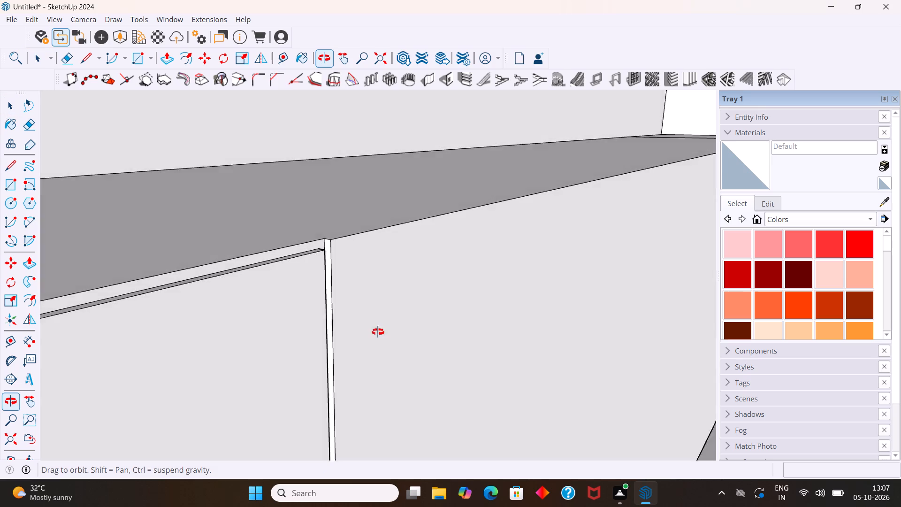
pyautogui.moveTo(378, 332); pyautogui.dragTo(318, 342, button='middle')
pyautogui.middleClick(317, 342)
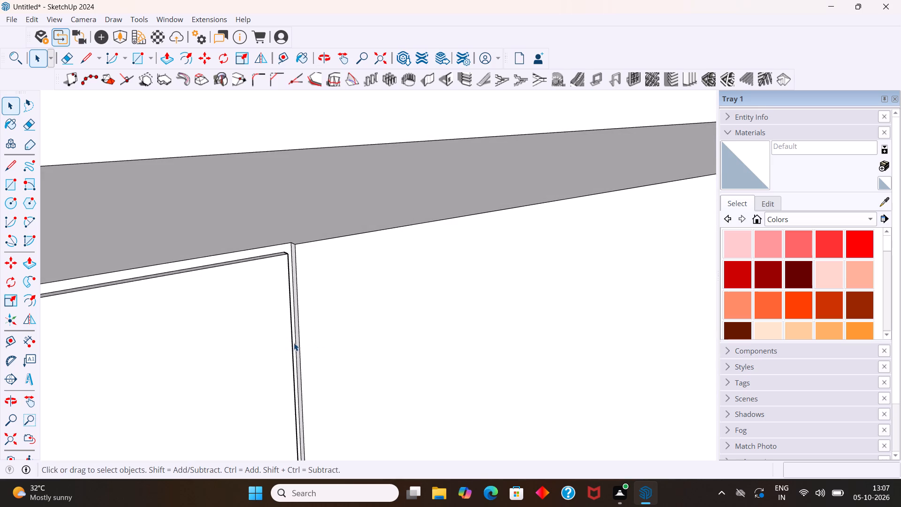
pyautogui.scroll(-15, 351, 330)
pyautogui.moveTo(349, 360); pyautogui.dragTo(292, 343, button='middle')
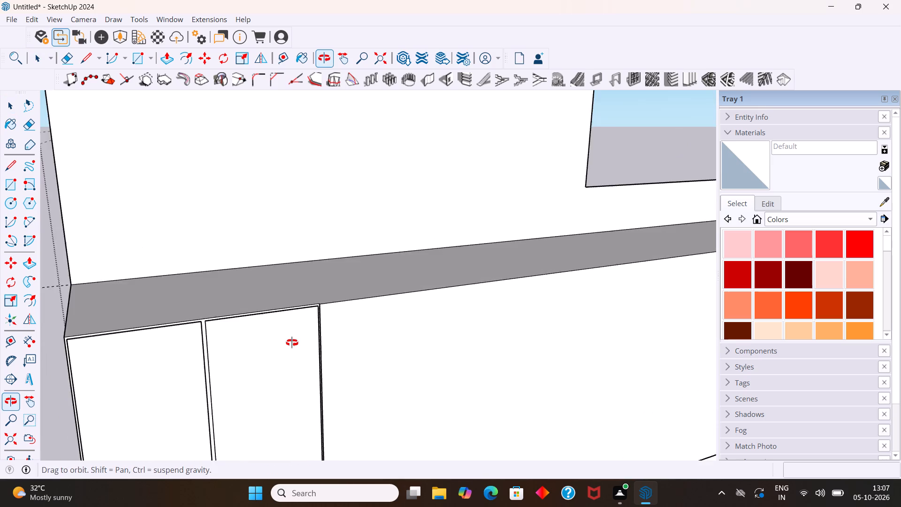
pyautogui.moveTo(292, 343); pyautogui.dragTo(269, 342, button='middle')
pyautogui.moveTo(251, 342); pyautogui.dragTo(229, 347, button='middle')
pyautogui.scroll(13, 174, 316)
pyautogui.scroll(-11, 228, 318)
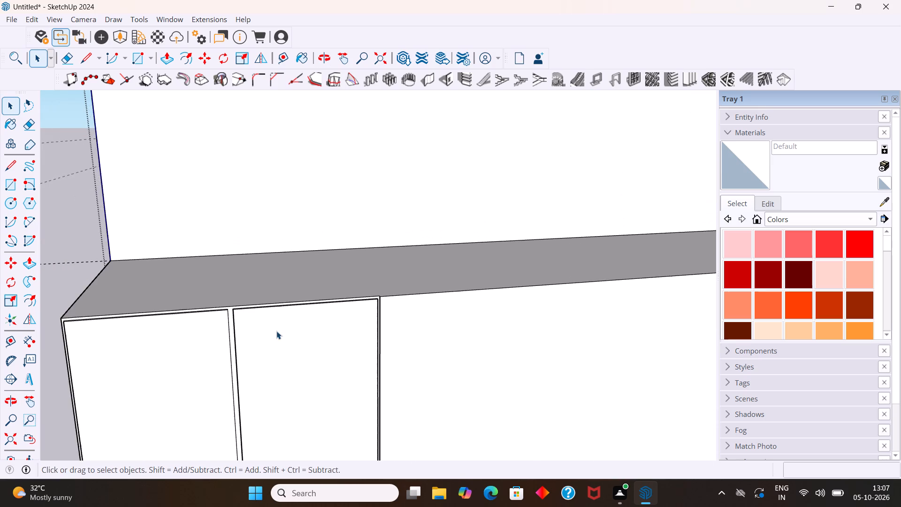
pyautogui.scroll(-18, 374, 323)
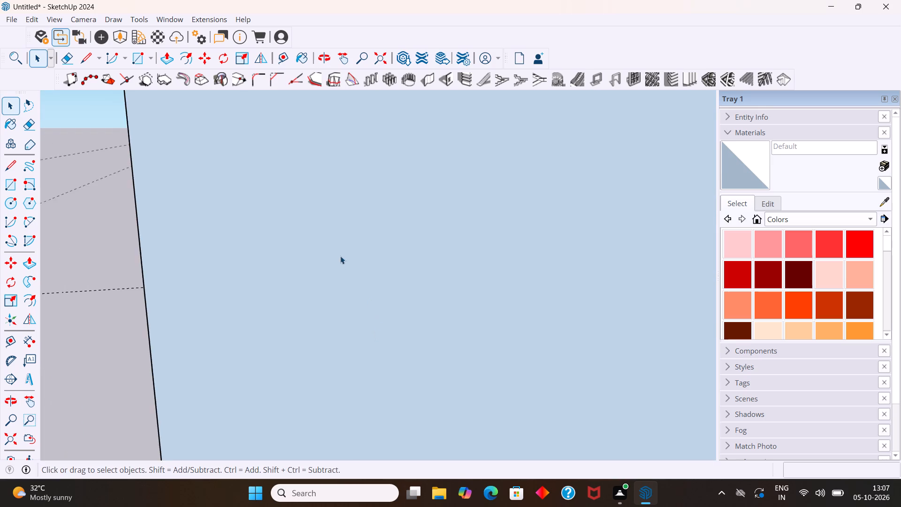
pyautogui.scroll(-8, 337, 272)
pyautogui.scroll(-1, 247, 290)
pyautogui.moveTo(247, 291); pyautogui.dragTo(355, 284, button='middle')
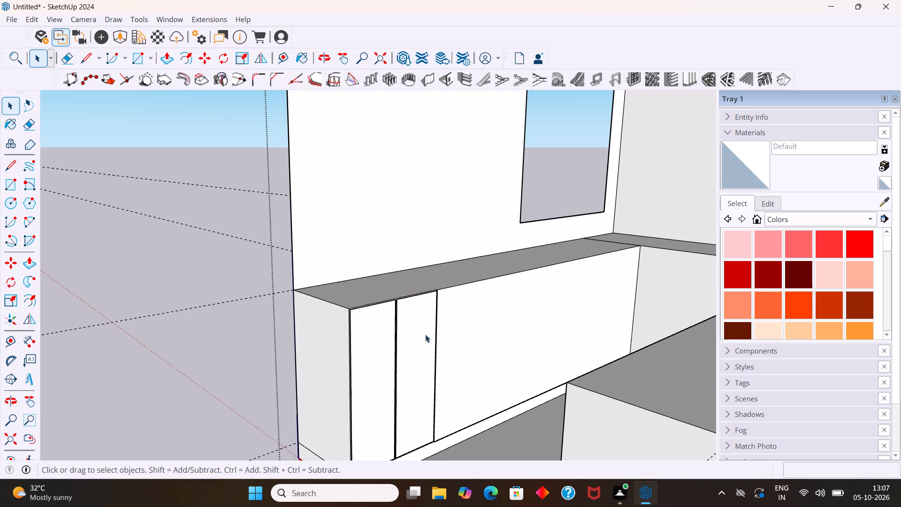
pyautogui.moveTo(425, 334); pyautogui.dragTo(519, 327, button='middle')
pyautogui.moveTo(449, 355); pyautogui.dragTo(484, 355, button='middle')
pyautogui.scroll(3, 436, 385)
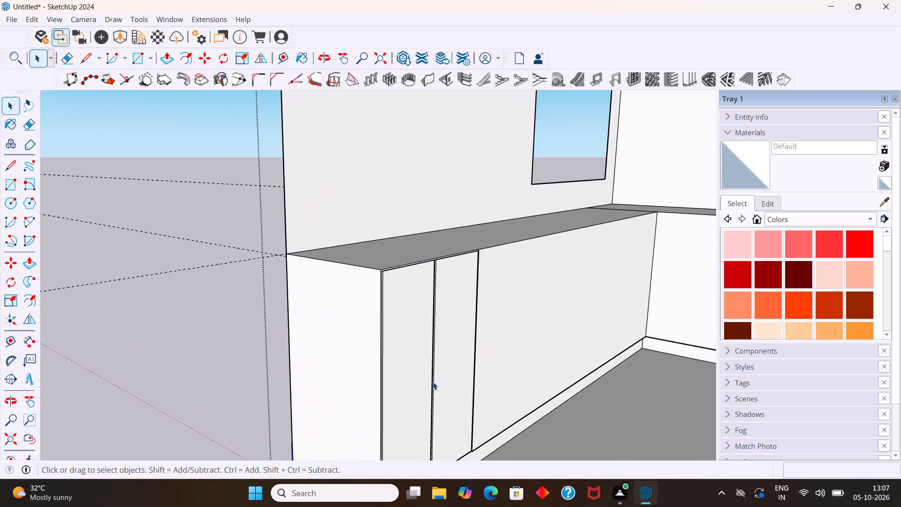
pyautogui.moveTo(435, 382); pyautogui.dragTo(374, 374, button='middle')
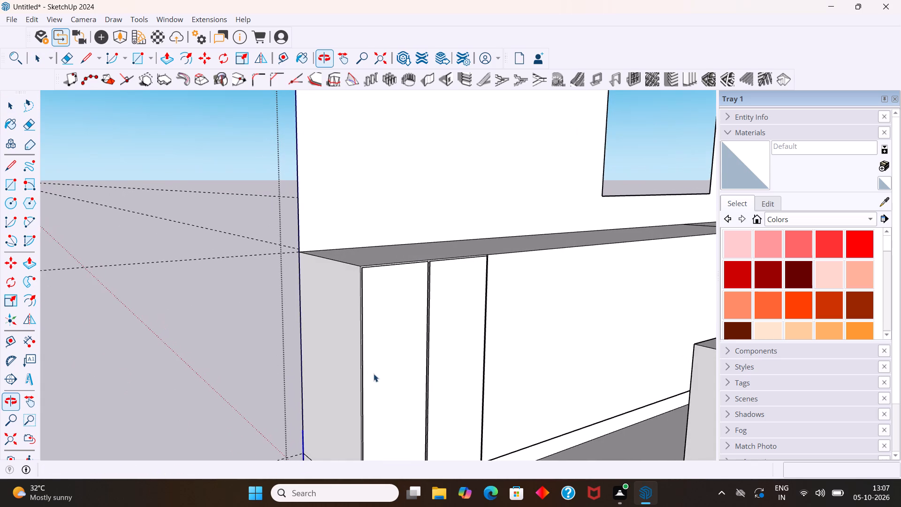
pyautogui.scroll(-4, 466, 358)
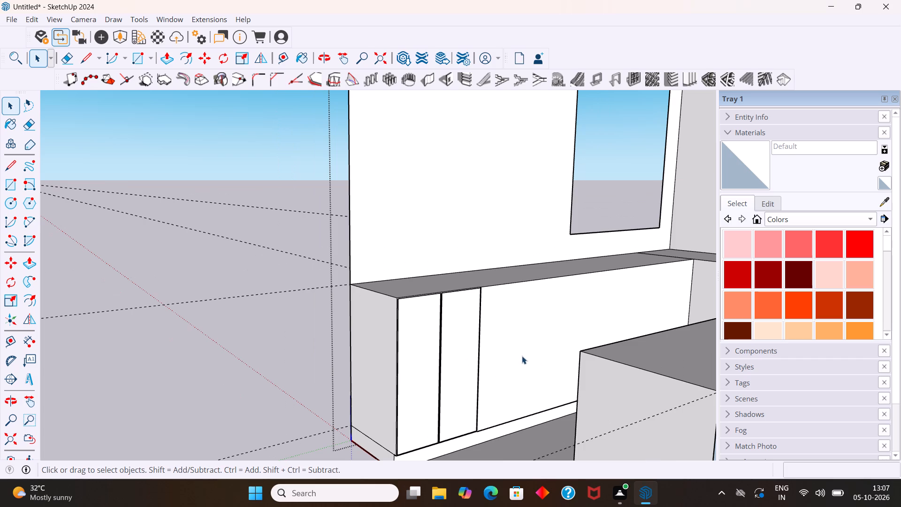
# Undo the gap recess, the panel offsets and both dividing edges on the window-side counter front.
pyautogui.hotkey('ctrl', 'z')
pyautogui.hotkey('ctrl', 'z')
pyautogui.hotkey('ctrl', 'z')
pyautogui.hotkey('ctrl', 'z')
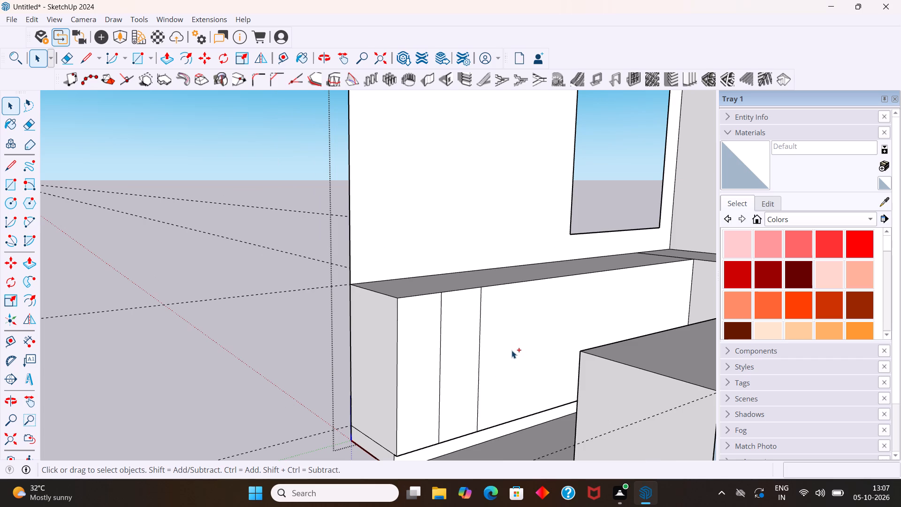
pyautogui.hotkey('ctrl', 'z')
pyautogui.hotkey('ctrl', 'z')
pyautogui.hotkey('ctrl', 'z')
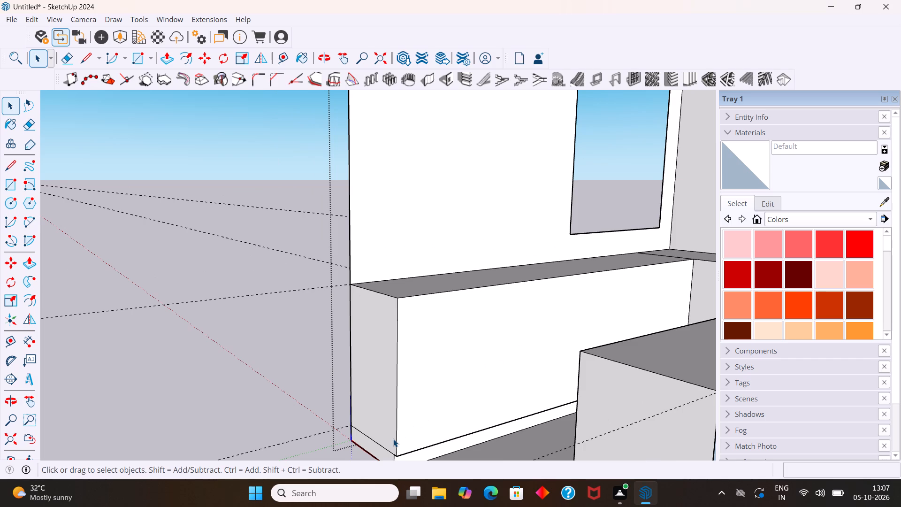
# Copy the vertical edge at the open end of the window-side counter front 4' along the front.
pyautogui.click(395, 437)
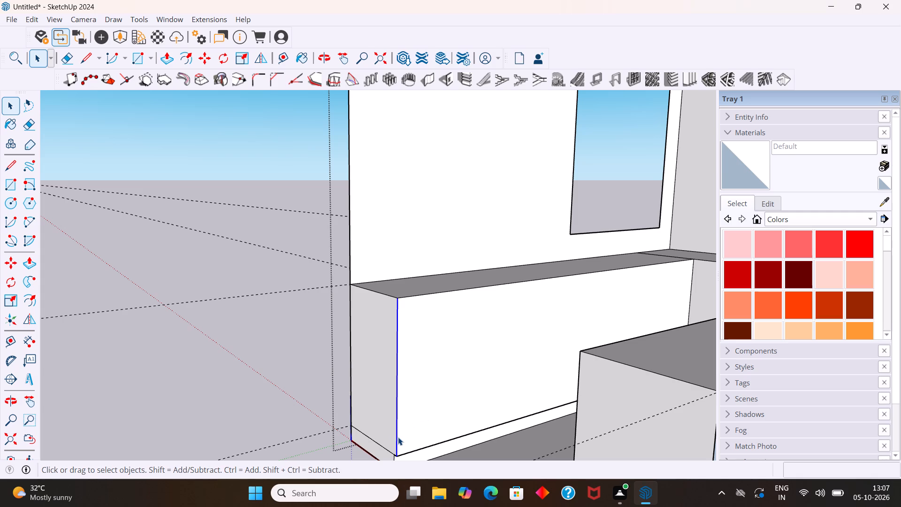
pyautogui.press('m')
pyautogui.click(397, 456)
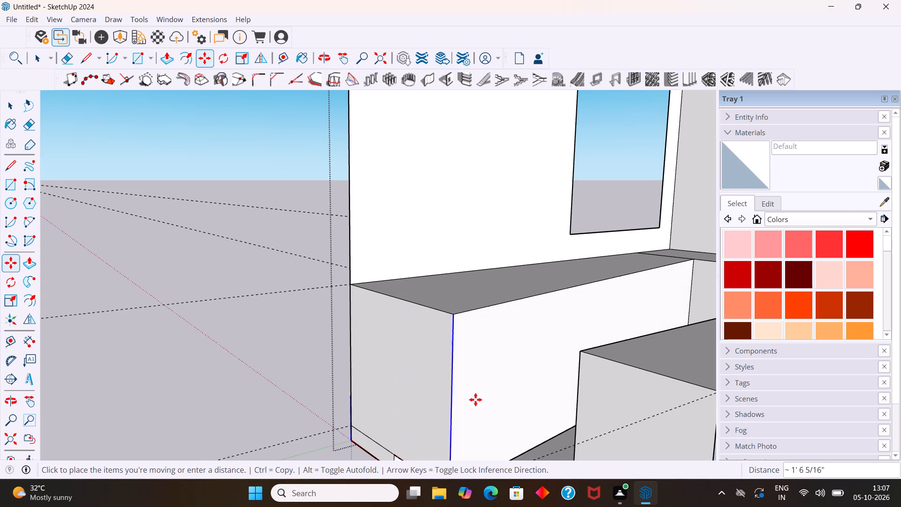
pyautogui.moveTo(534, 399); pyautogui.dragTo(564, 410, button='middle')
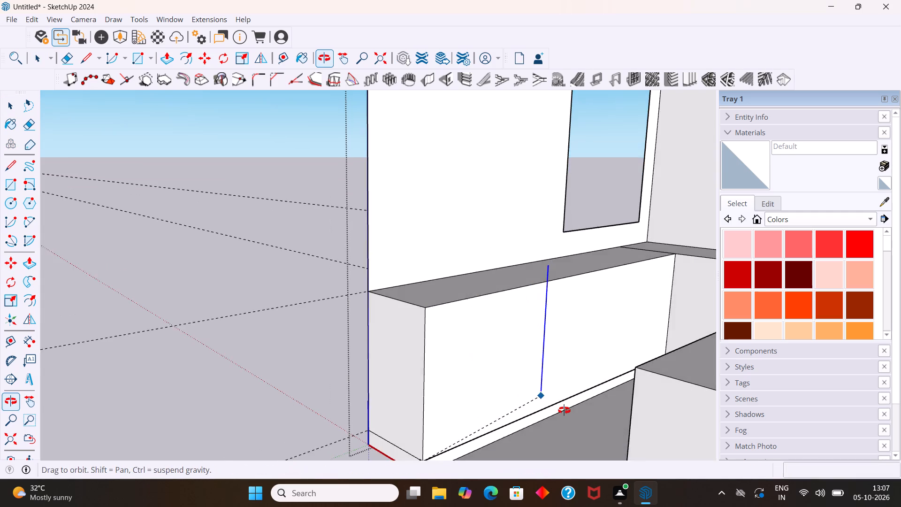
pyautogui.moveTo(564, 410); pyautogui.dragTo(572, 413, button='middle')
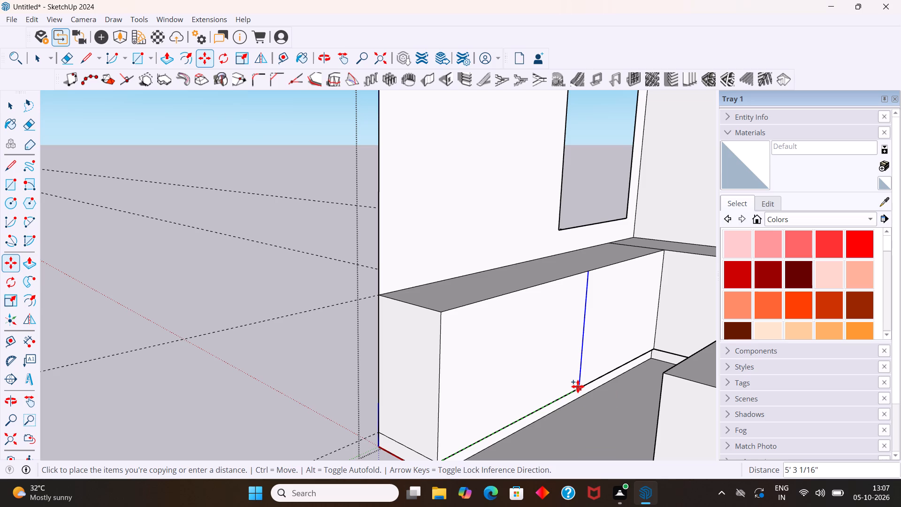
pyautogui.write("4'")
pyautogui.press('Return')
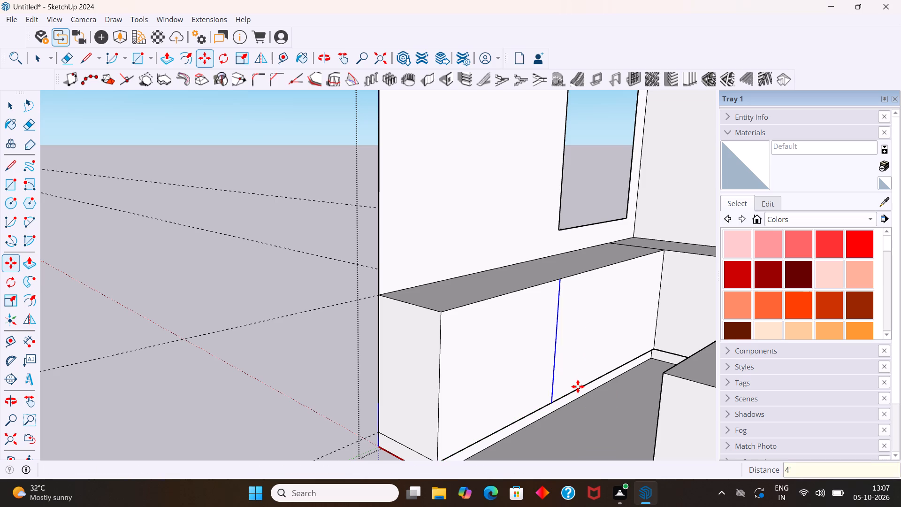
# Set the copied vertical edge's distance to 6' and divide that span of the window-side counter front into 4 equal panels.
pyautogui.press('6')
pyautogui.press("'")
pyautogui.press('Return')
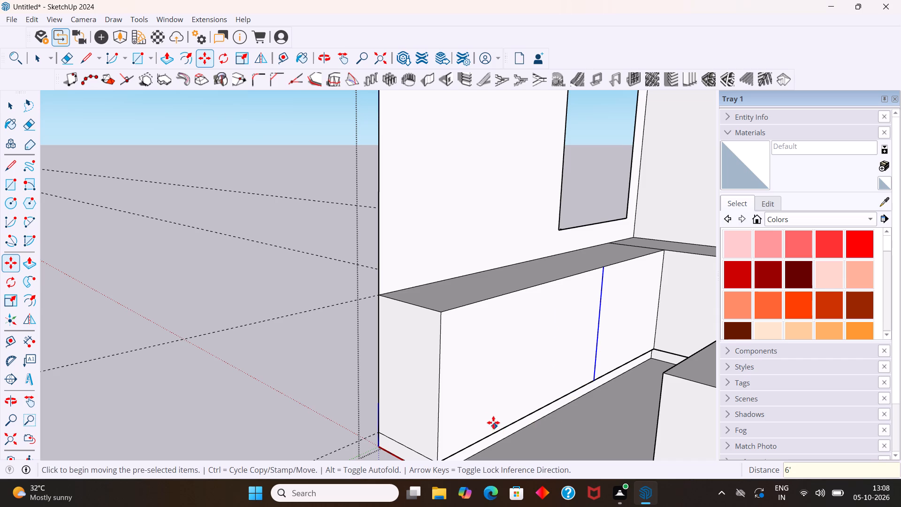
pyautogui.press('/')
pyautogui.press('4')
pyautogui.press('Return')
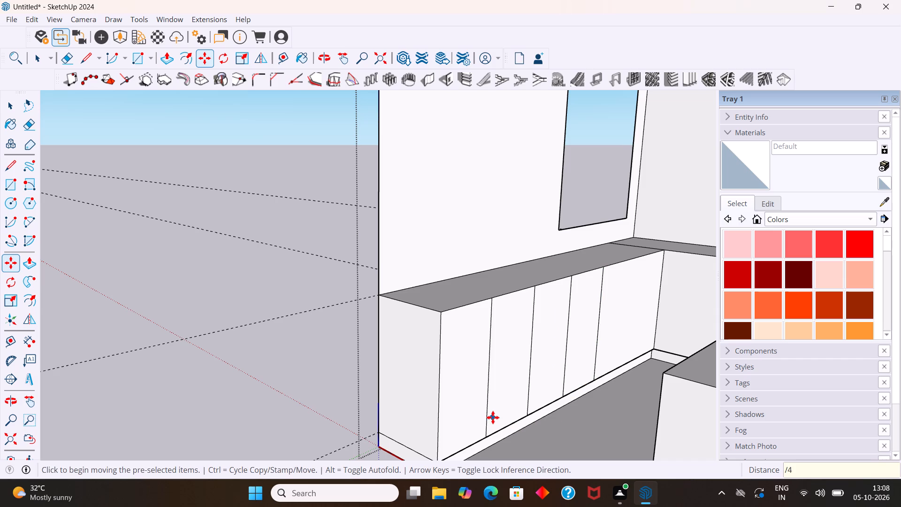
pyautogui.press('space')
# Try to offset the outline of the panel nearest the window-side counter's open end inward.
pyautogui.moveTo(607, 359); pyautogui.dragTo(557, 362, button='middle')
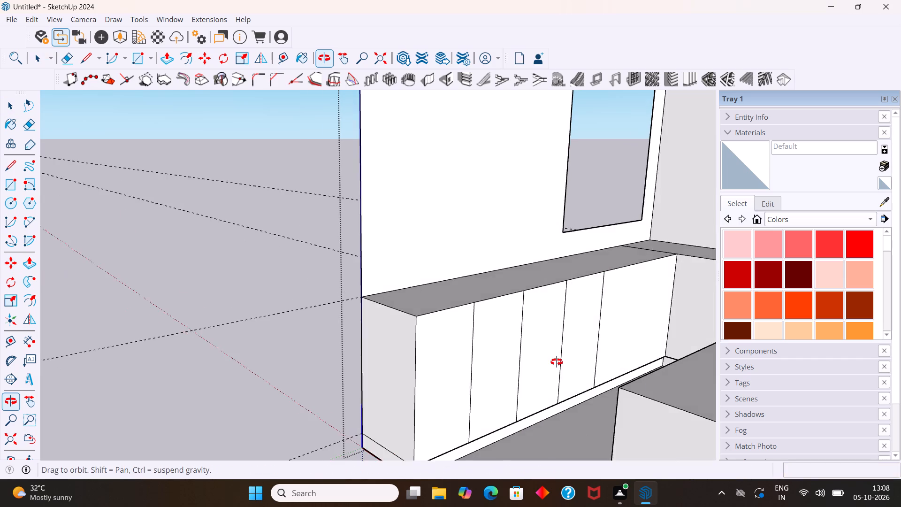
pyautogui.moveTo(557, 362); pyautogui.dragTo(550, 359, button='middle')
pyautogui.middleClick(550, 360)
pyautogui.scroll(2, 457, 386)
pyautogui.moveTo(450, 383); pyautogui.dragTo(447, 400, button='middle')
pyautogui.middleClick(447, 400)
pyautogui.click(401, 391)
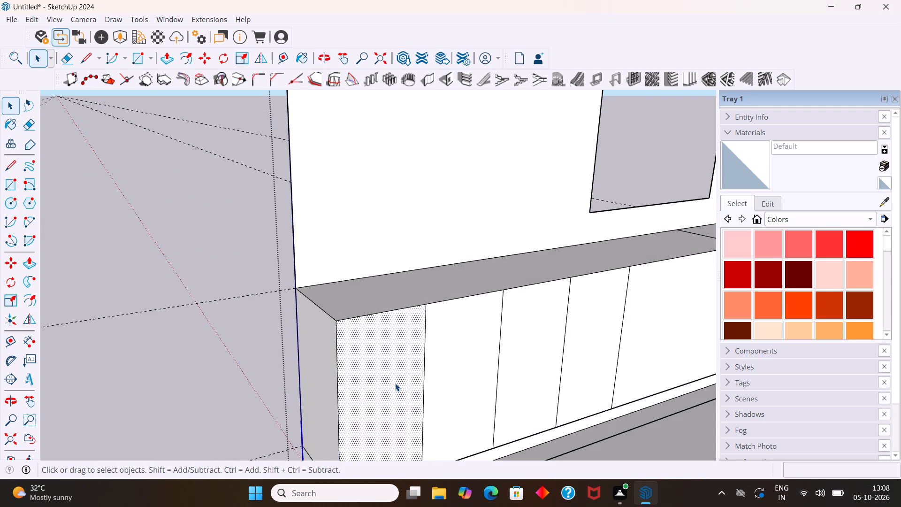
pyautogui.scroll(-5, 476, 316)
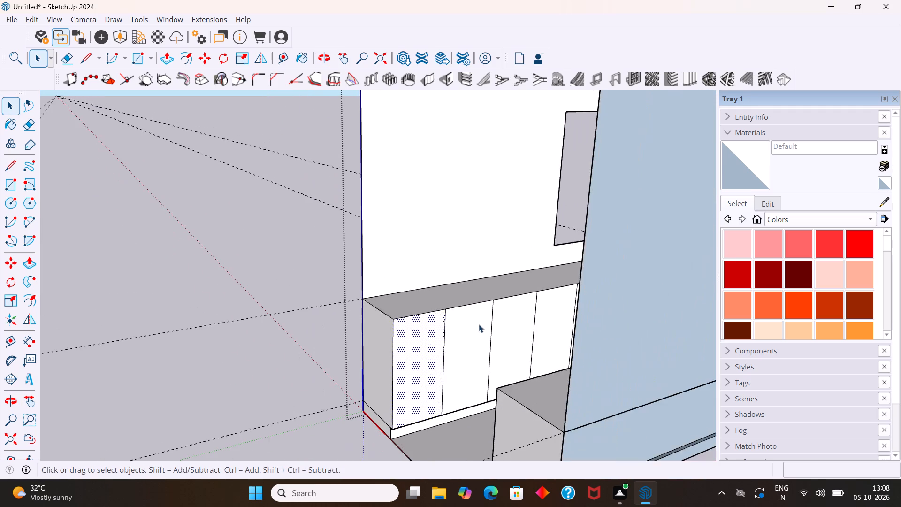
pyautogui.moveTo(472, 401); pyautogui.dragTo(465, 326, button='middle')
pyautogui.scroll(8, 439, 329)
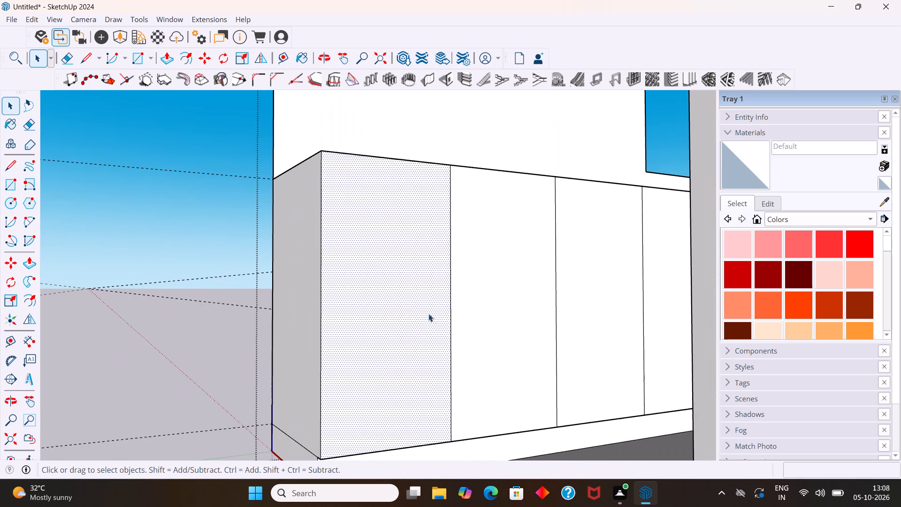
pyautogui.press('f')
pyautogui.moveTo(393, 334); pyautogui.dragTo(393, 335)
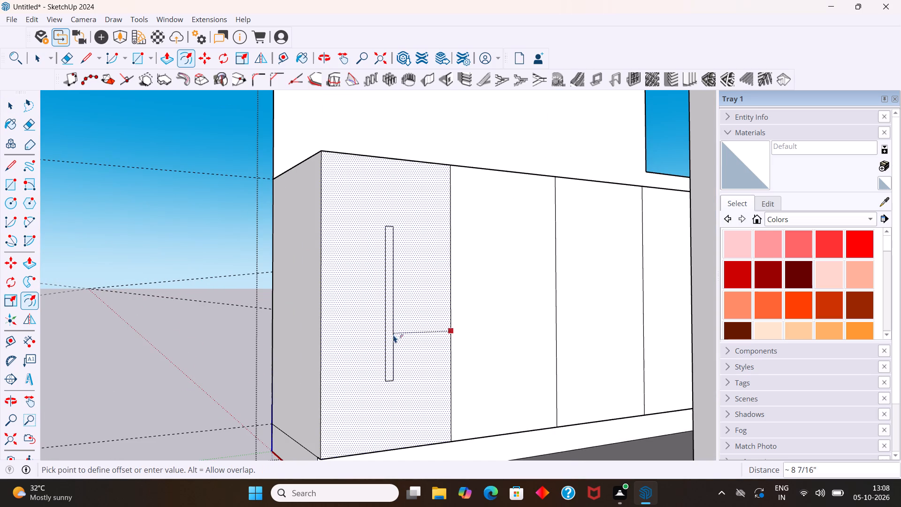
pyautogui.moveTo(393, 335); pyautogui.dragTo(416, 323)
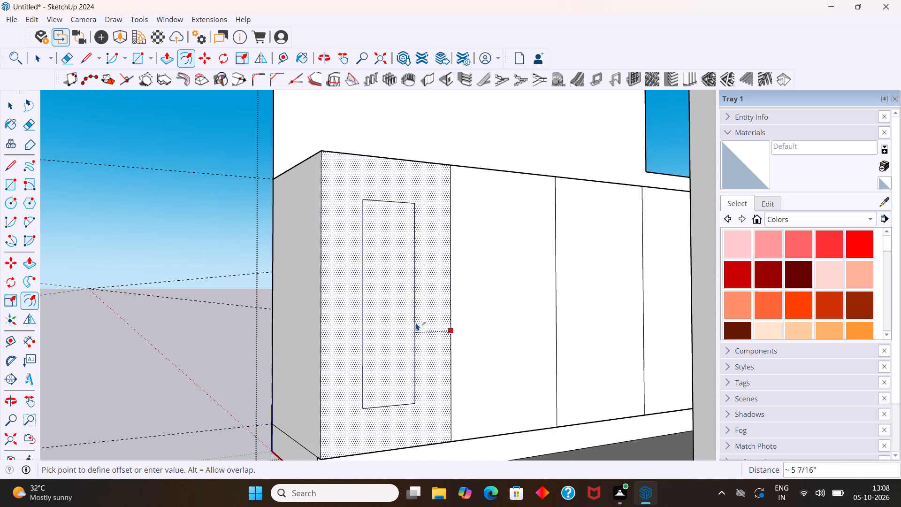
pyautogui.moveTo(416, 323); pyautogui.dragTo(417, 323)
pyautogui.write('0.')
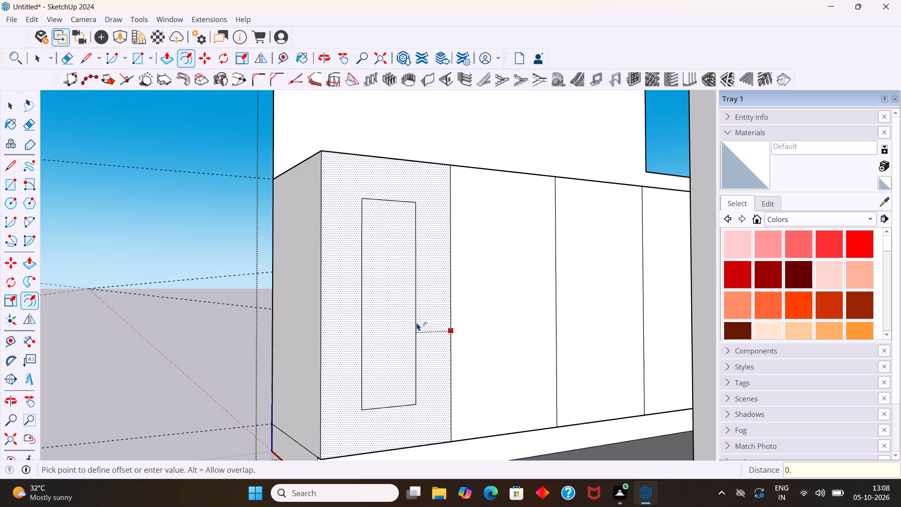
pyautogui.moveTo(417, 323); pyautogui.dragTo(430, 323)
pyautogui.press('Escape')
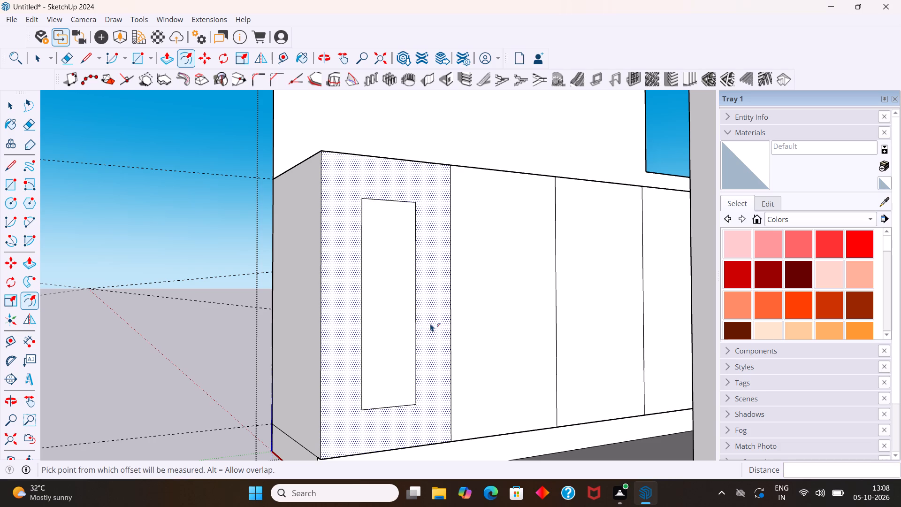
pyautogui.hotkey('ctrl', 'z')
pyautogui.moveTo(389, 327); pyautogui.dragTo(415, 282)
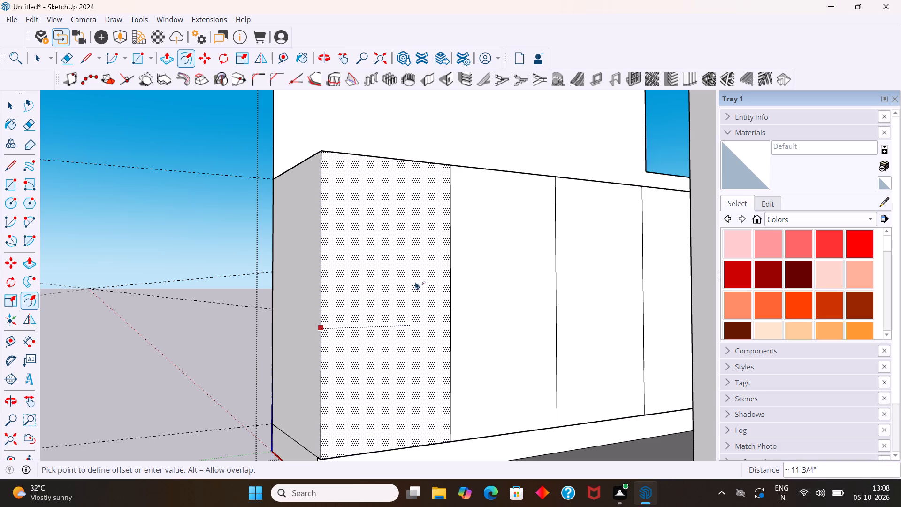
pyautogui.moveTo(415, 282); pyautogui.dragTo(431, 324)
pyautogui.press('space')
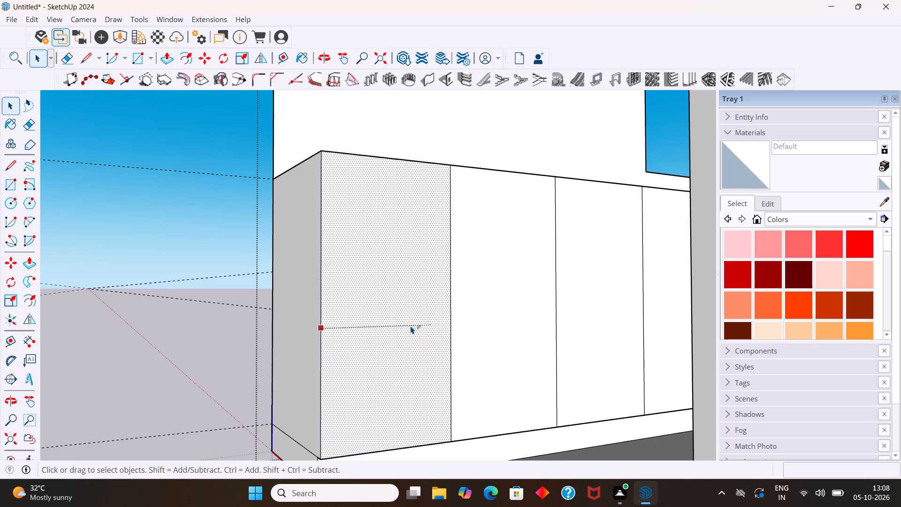
# Offset the outline of the first panel at the window-side counter's open end inward by 0.5".
pyautogui.press('f')
pyautogui.moveTo(404, 329); pyautogui.dragTo(428, 335)
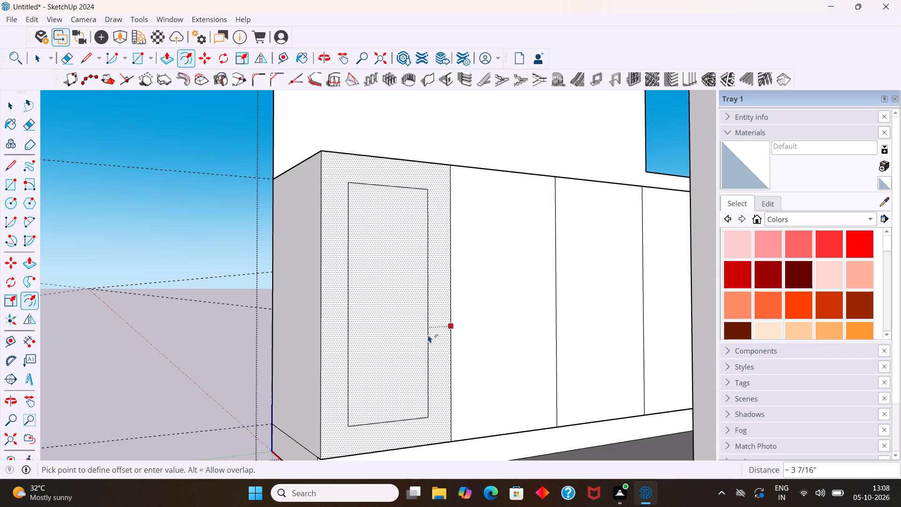
pyautogui.moveTo(428, 335); pyautogui.dragTo(436, 347)
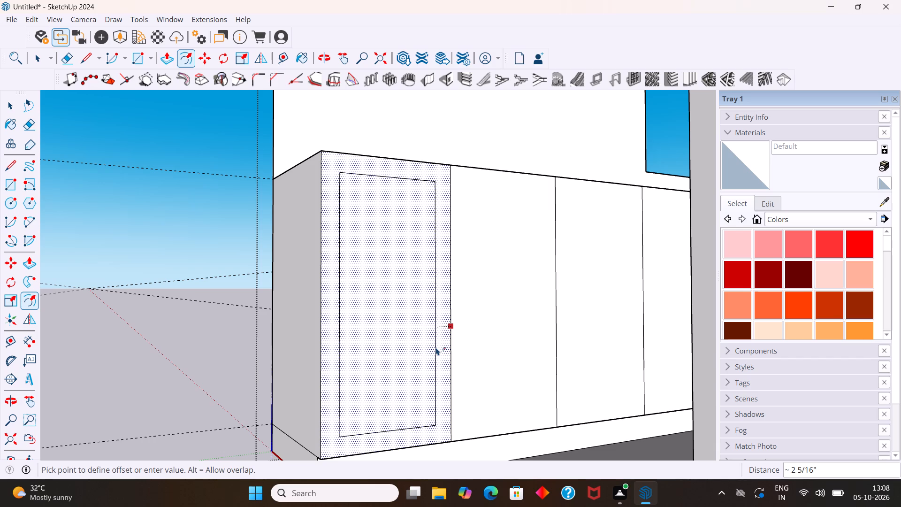
pyautogui.moveTo(436, 347); pyautogui.dragTo(436, 347)
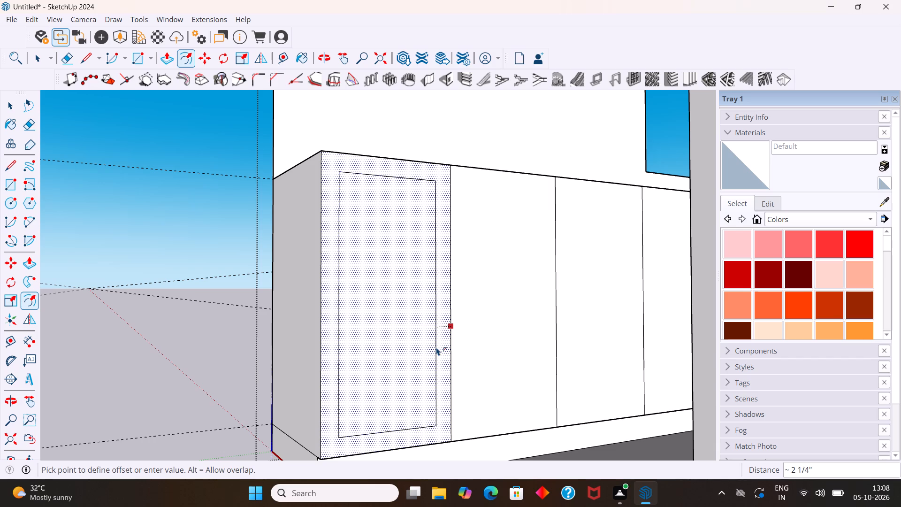
pyautogui.moveTo(436, 347); pyautogui.dragTo(436, 346)
pyautogui.moveTo(436, 346); pyautogui.dragTo(437, 346)
pyautogui.write('0.')
pyautogui.press('5')
pyautogui.press('Return')
pyautogui.press('space')
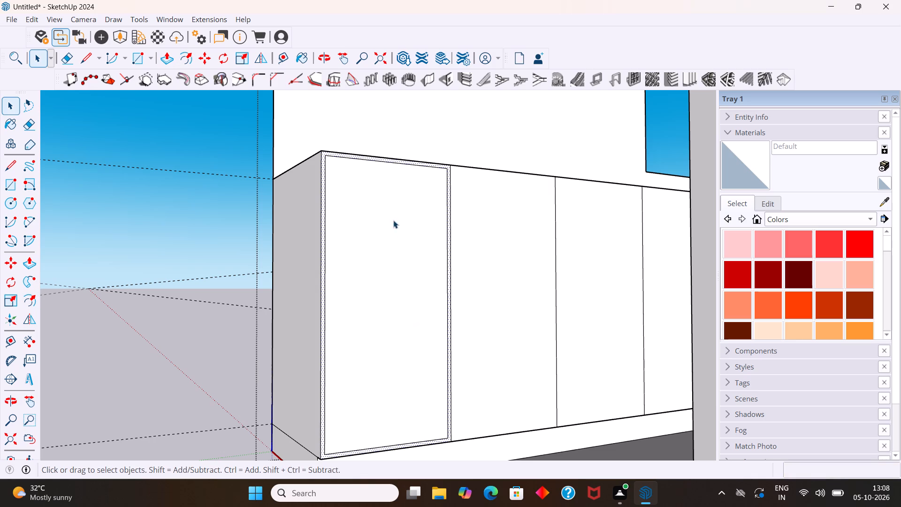
# Offset the outline of the second panel from the window-side counter's open end inward by 0.5".
pyautogui.click(484, 267)
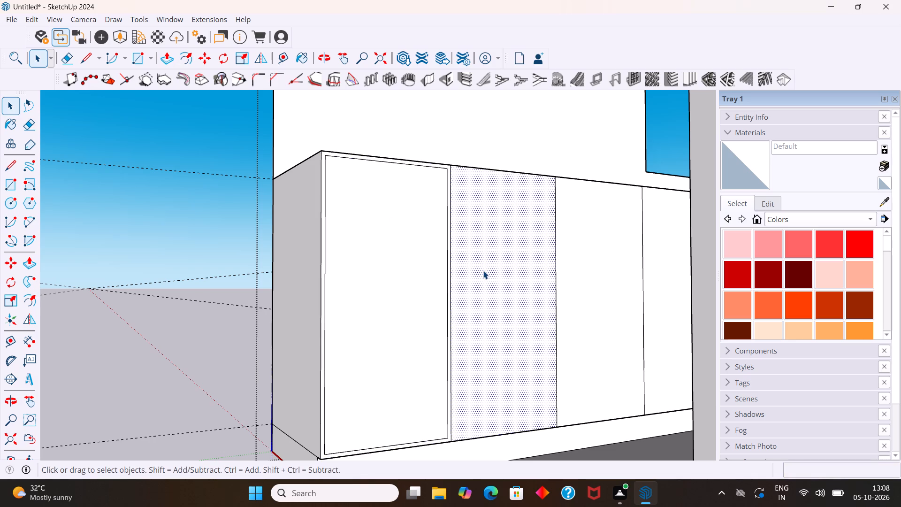
pyautogui.press('f')
pyautogui.moveTo(482, 271); pyautogui.dragTo(495, 283)
pyautogui.press('0')
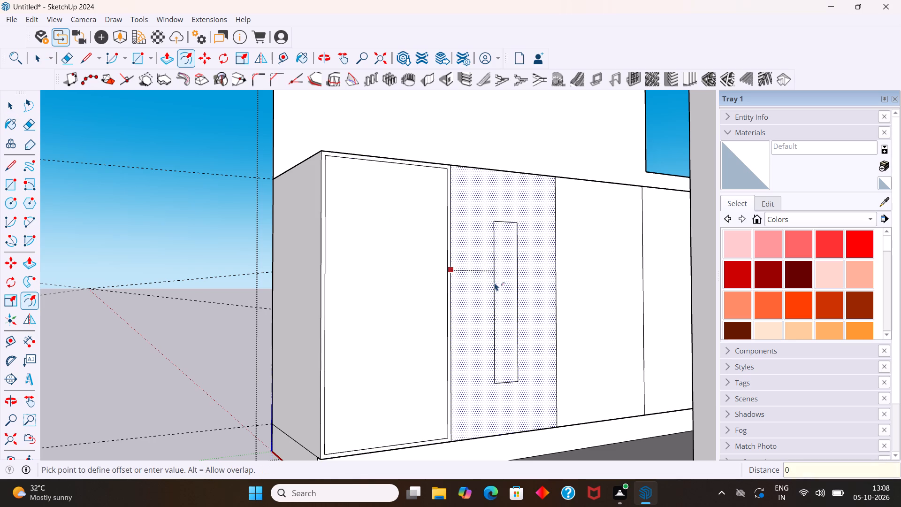
pyautogui.moveTo(495, 283); pyautogui.dragTo(494, 288)
pyautogui.press('.')
pyautogui.press('5')
pyautogui.press('Return')
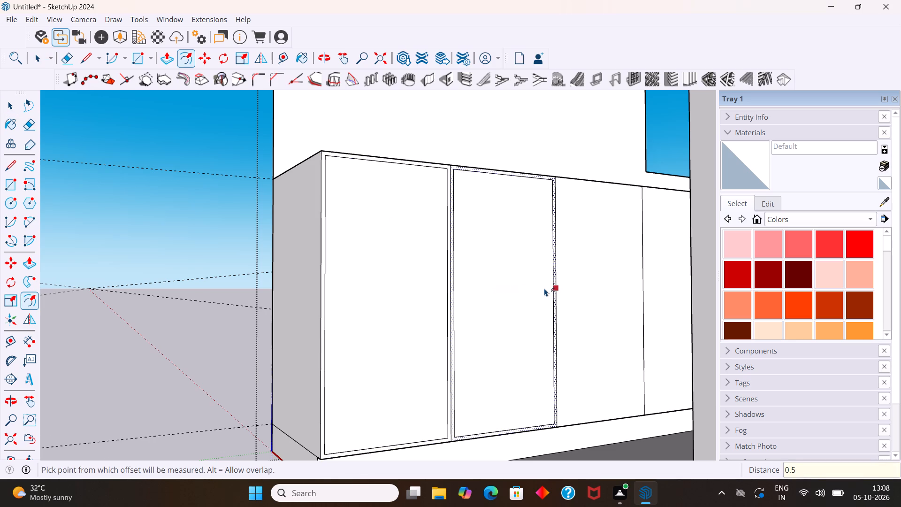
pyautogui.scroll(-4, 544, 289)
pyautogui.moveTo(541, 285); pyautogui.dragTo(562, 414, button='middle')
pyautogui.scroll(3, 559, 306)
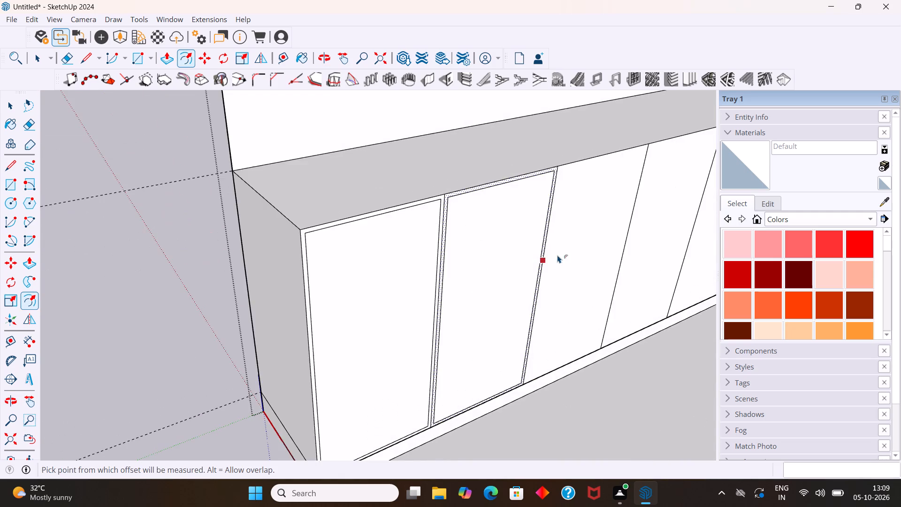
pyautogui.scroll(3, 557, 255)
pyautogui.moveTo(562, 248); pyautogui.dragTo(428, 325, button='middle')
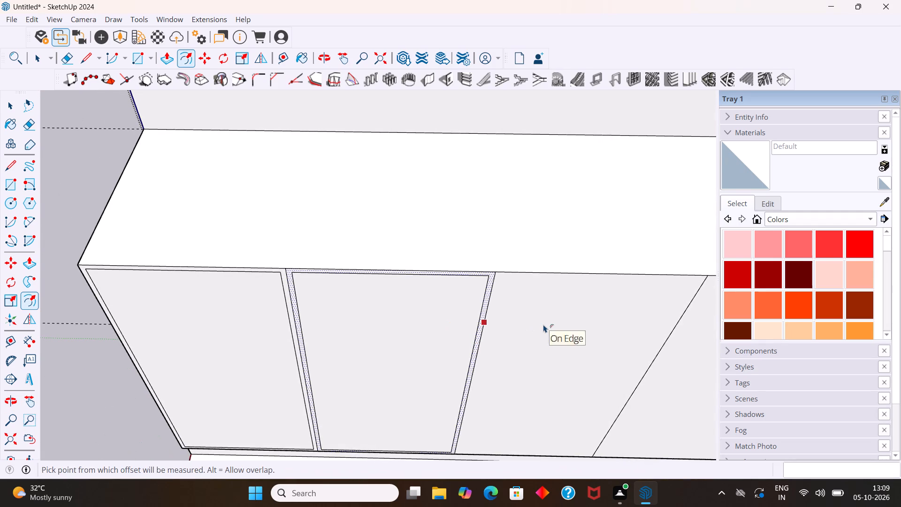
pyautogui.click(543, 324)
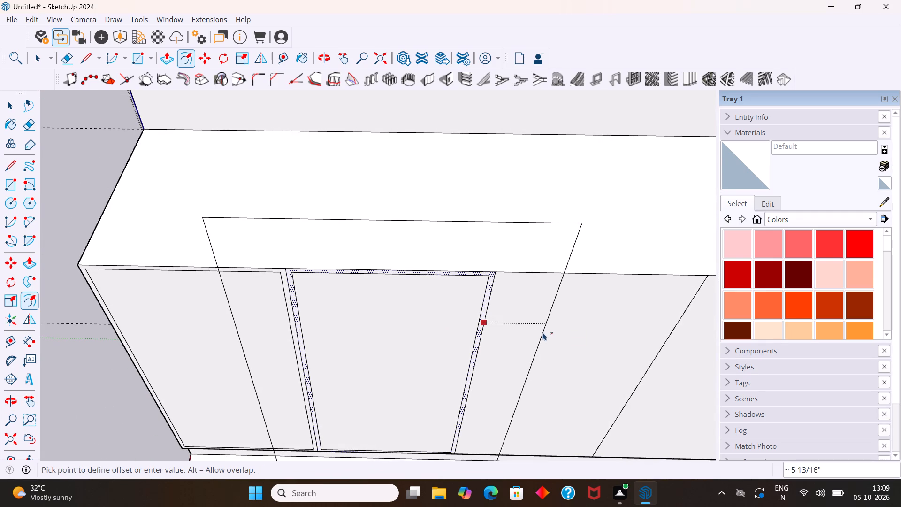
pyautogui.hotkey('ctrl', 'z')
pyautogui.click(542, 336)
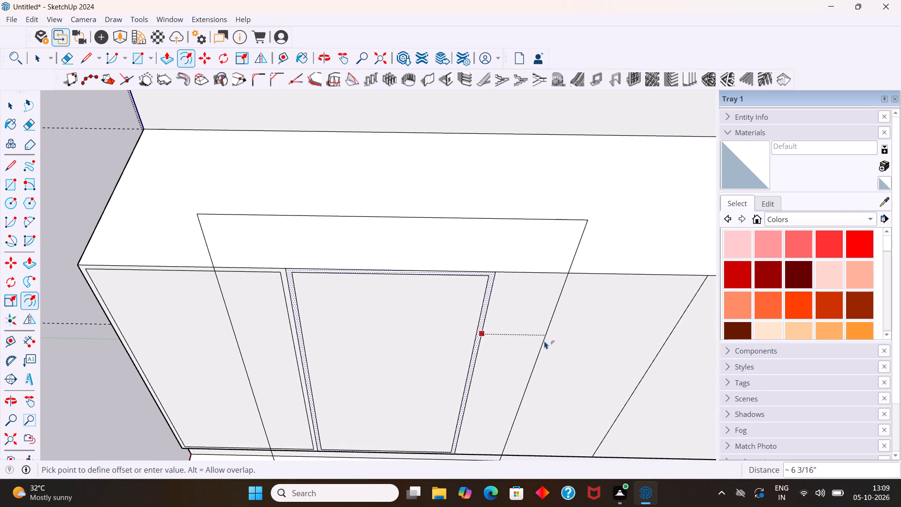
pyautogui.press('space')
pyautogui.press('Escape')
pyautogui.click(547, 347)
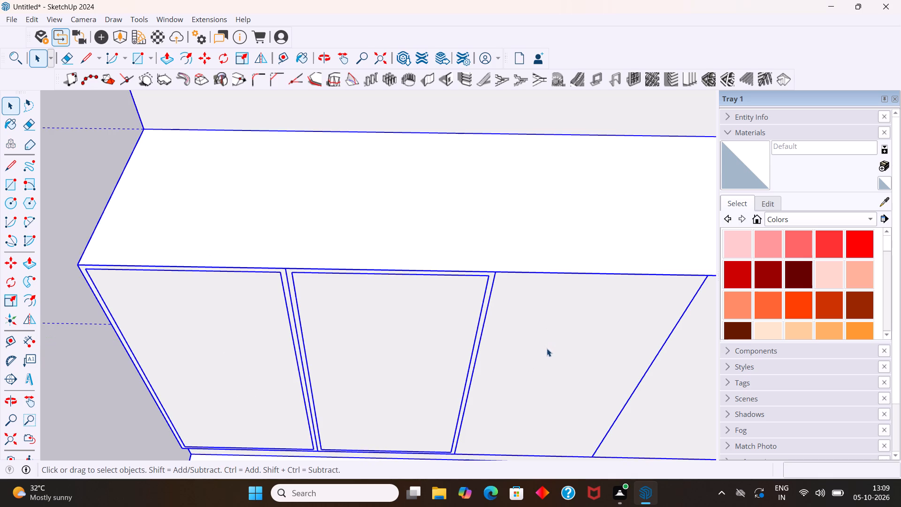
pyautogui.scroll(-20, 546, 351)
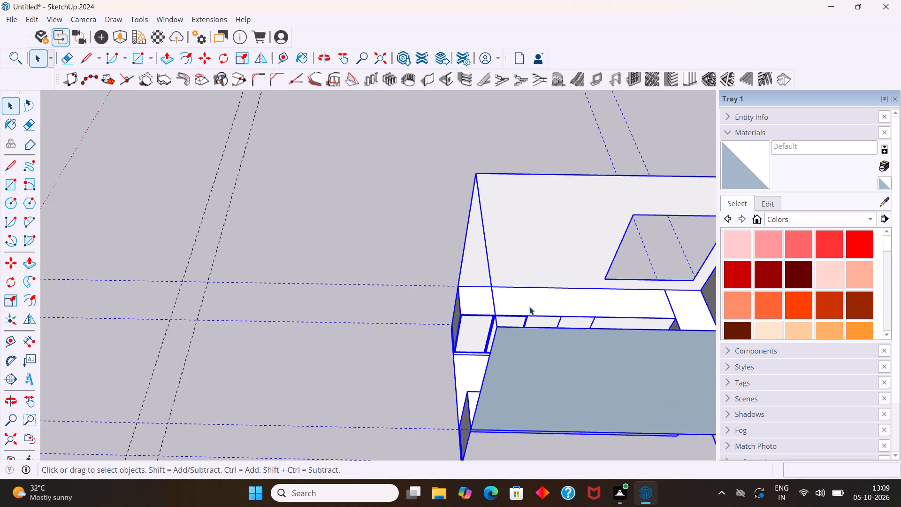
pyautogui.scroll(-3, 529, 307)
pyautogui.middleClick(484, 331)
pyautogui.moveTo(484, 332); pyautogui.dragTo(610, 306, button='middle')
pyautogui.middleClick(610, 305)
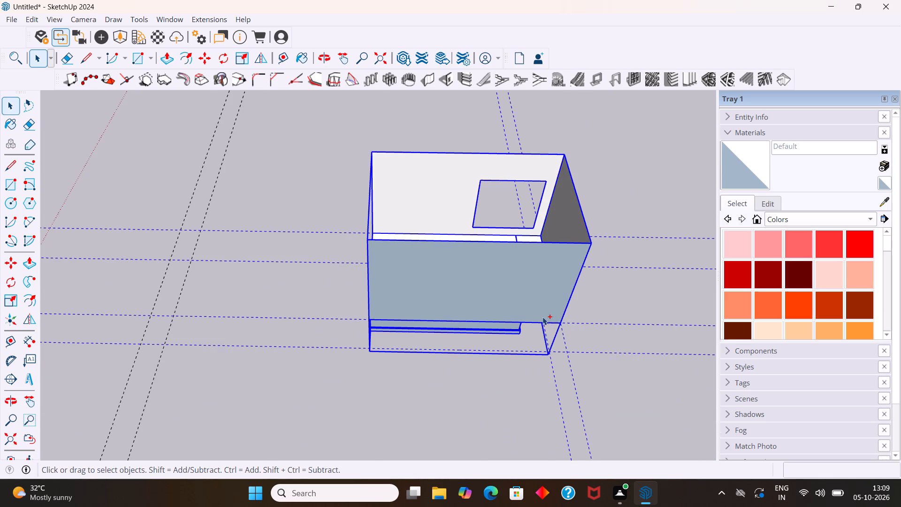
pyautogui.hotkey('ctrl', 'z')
# Offset the outline of the third panel from the window-side counter's open end inward by 0.5".
pyautogui.moveTo(470, 297); pyautogui.dragTo(637, 259, button='middle')
pyautogui.middleClick(637, 258)
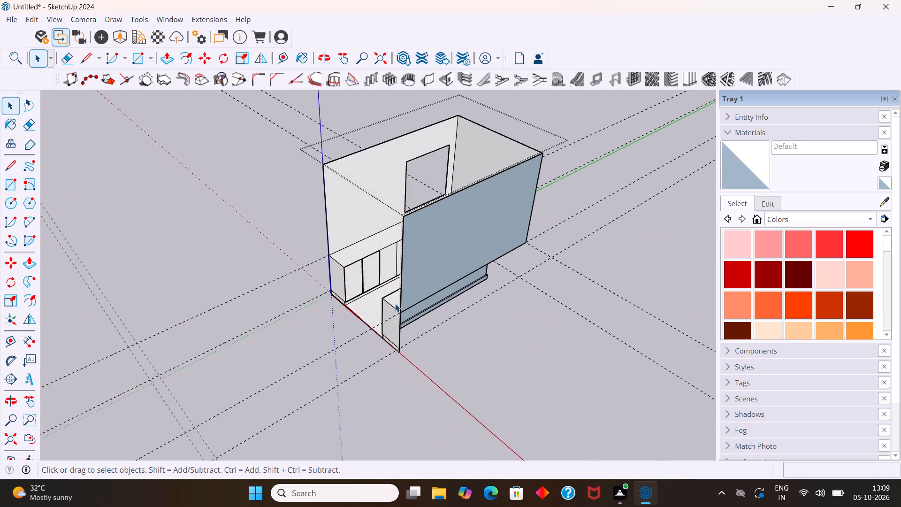
pyautogui.scroll(15, 383, 299)
pyautogui.click(424, 238)
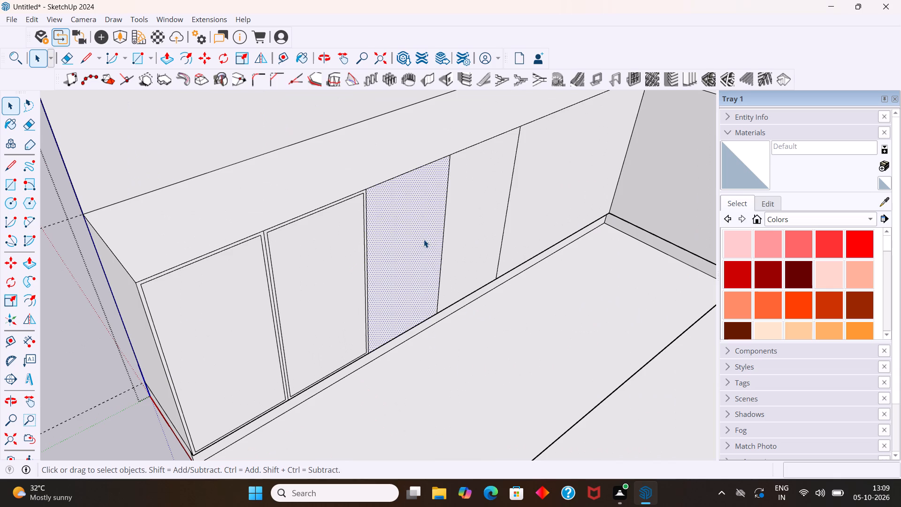
pyautogui.press('f')
pyautogui.moveTo(422, 241); pyautogui.dragTo(421, 251)
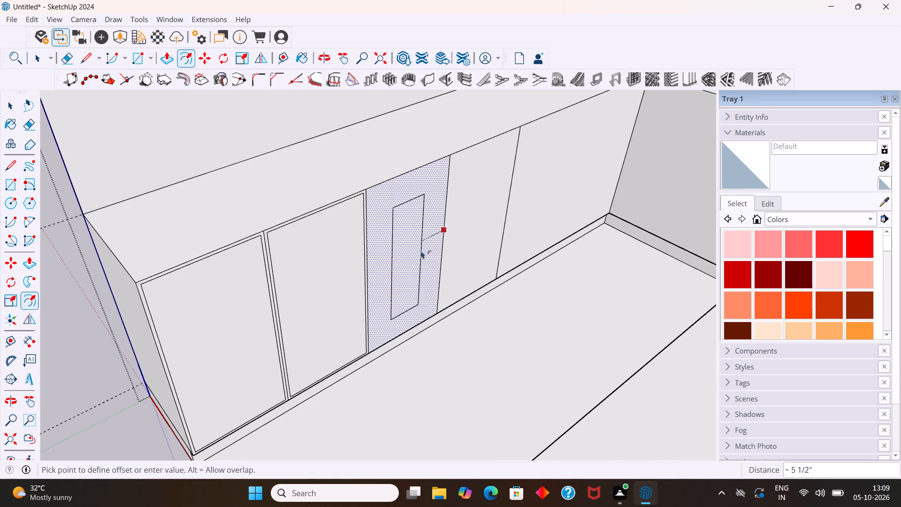
pyautogui.moveTo(421, 251); pyautogui.dragTo(436, 253)
pyautogui.press('0')
pyautogui.press('.')
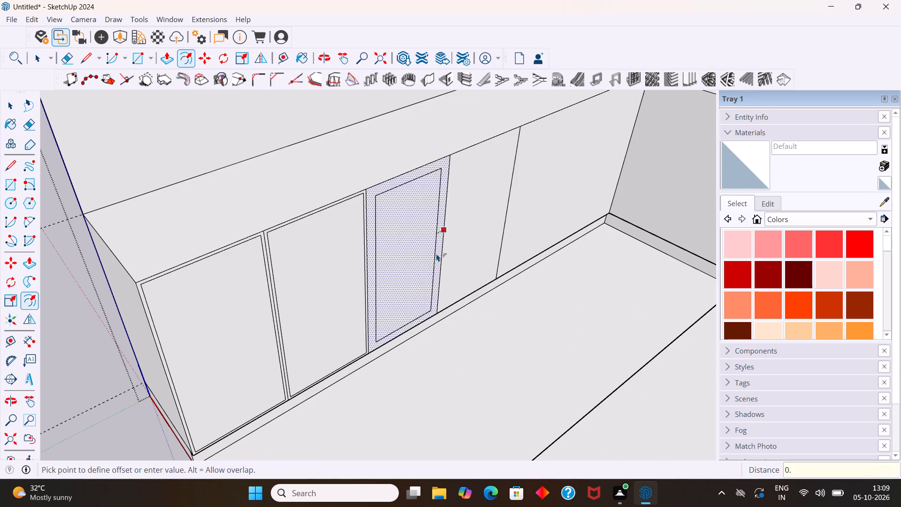
pyautogui.moveTo(436, 253); pyautogui.dragTo(437, 256)
pyautogui.press('5')
pyautogui.press('Return')
pyautogui.press('space')
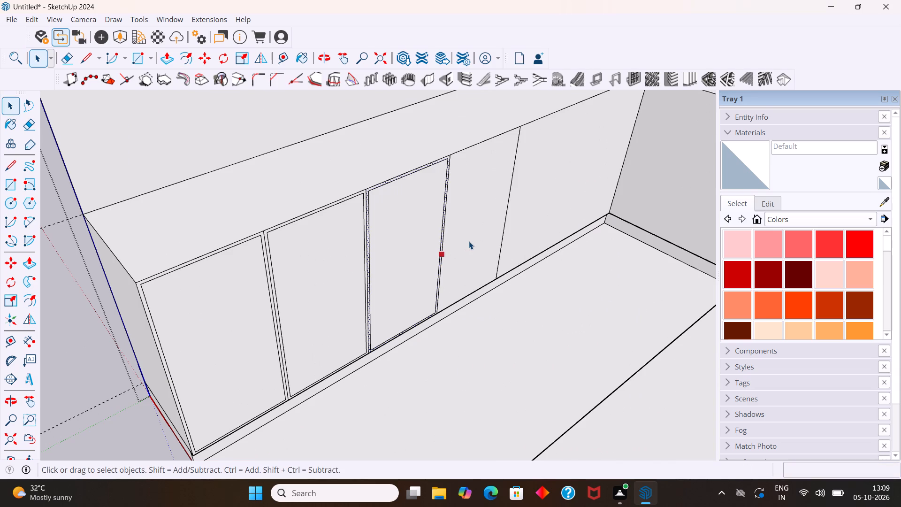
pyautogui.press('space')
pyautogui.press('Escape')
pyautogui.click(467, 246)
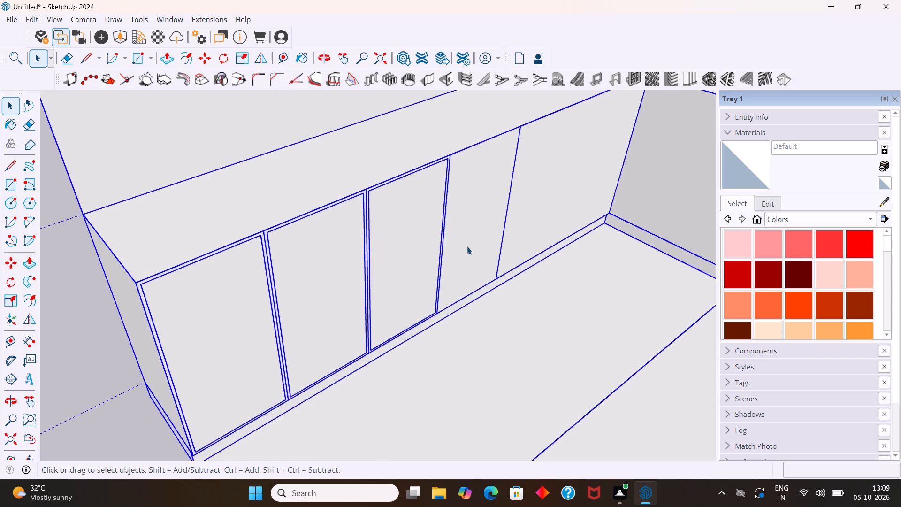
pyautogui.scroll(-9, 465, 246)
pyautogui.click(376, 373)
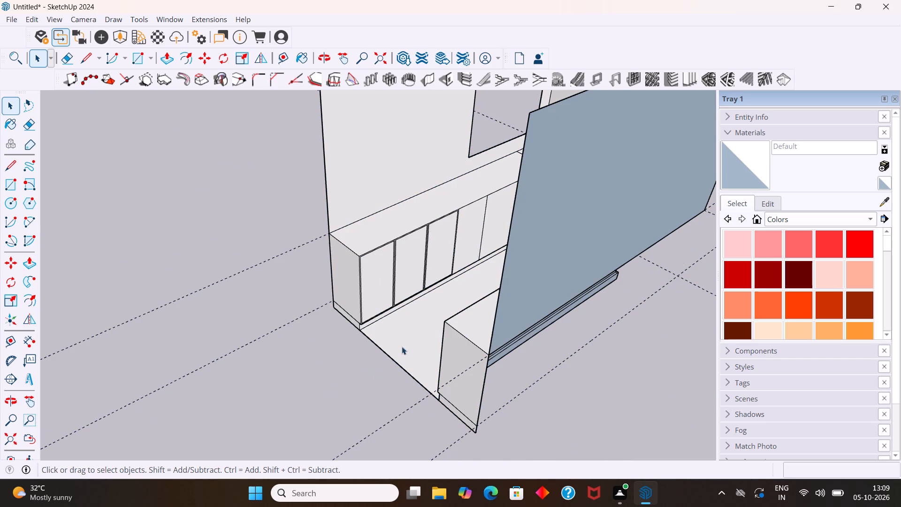
# Offset the outline of the fourth panel from the window-side counter's open end inward by 0.5".
pyautogui.click(418, 330)
pyautogui.click(418, 327)
pyautogui.doubleClick(424, 324)
pyautogui.scroll(3, 450, 277)
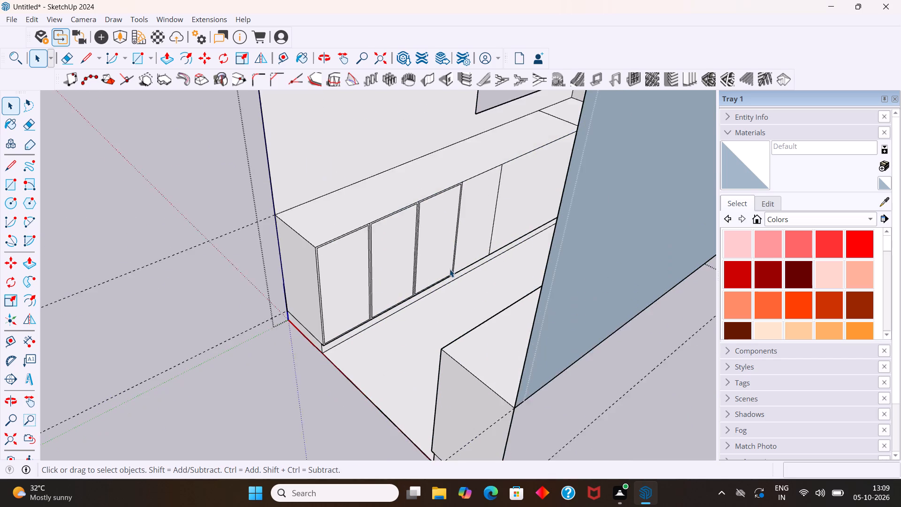
pyautogui.scroll(5, 450, 269)
pyautogui.click(478, 209)
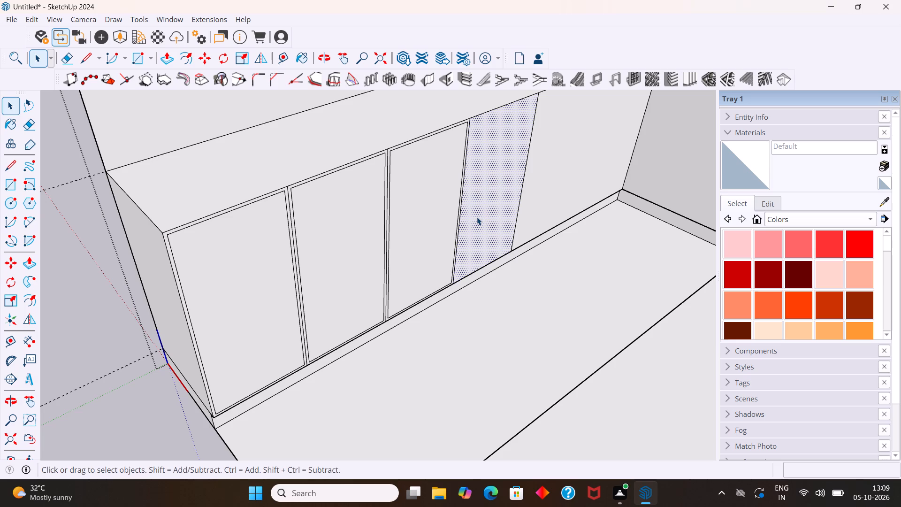
pyautogui.press('f')
pyautogui.moveTo(476, 219); pyautogui.dragTo(480, 221)
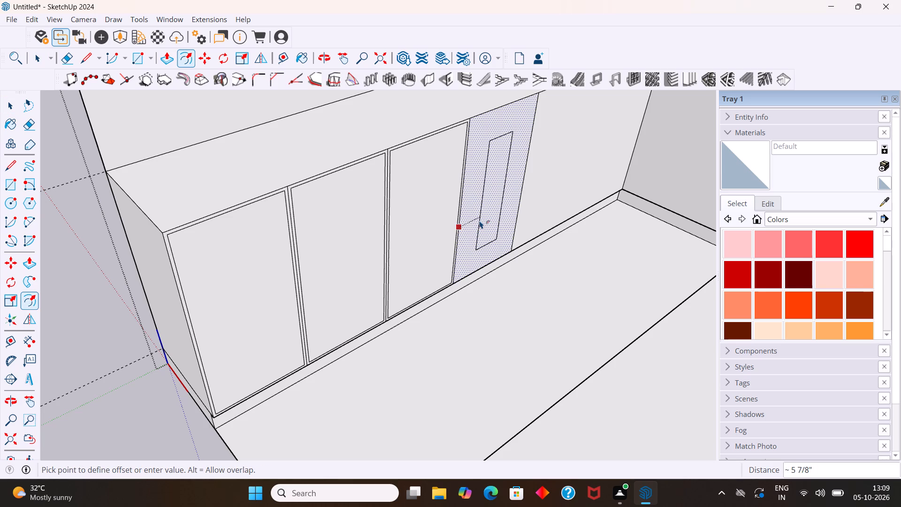
pyautogui.press('0')
pyautogui.moveTo(480, 221); pyautogui.dragTo(480, 225)
pyautogui.press('.')
pyautogui.press('5')
pyautogui.press('Return')
pyautogui.press('space')
# Erase the original dividing line between the first and second panels so their offset borders merge.
pyautogui.scroll(-3, 434, 216)
pyautogui.scroll(3, 337, 219)
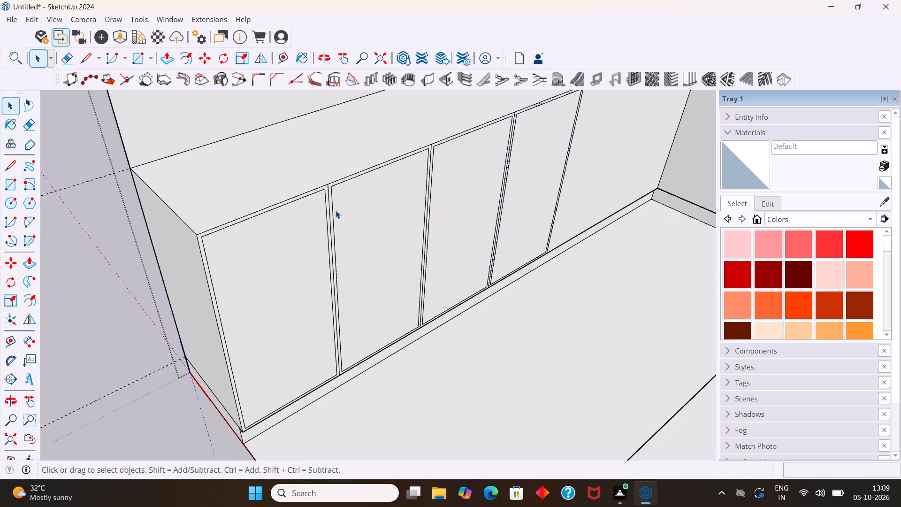
pyautogui.scroll(4, 336, 210)
pyautogui.press('e')
pyautogui.scroll(3, 334, 184)
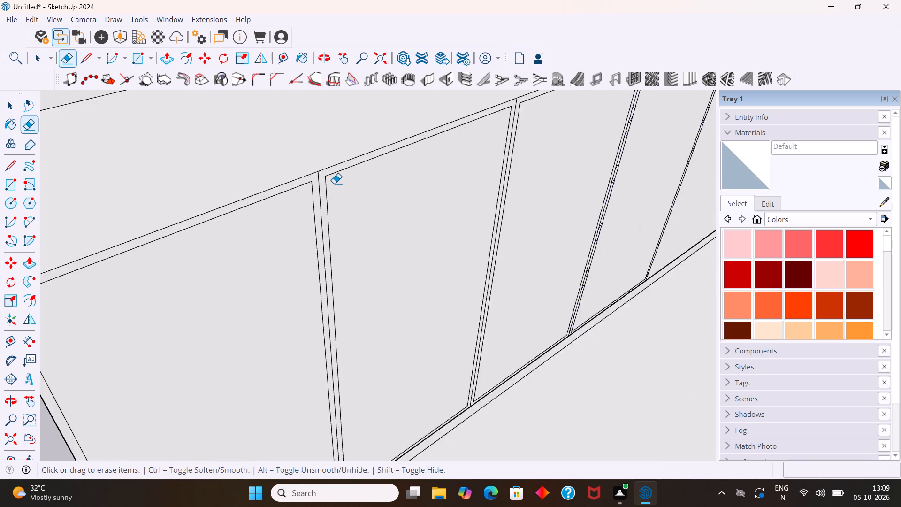
pyautogui.scroll(10, 334, 184)
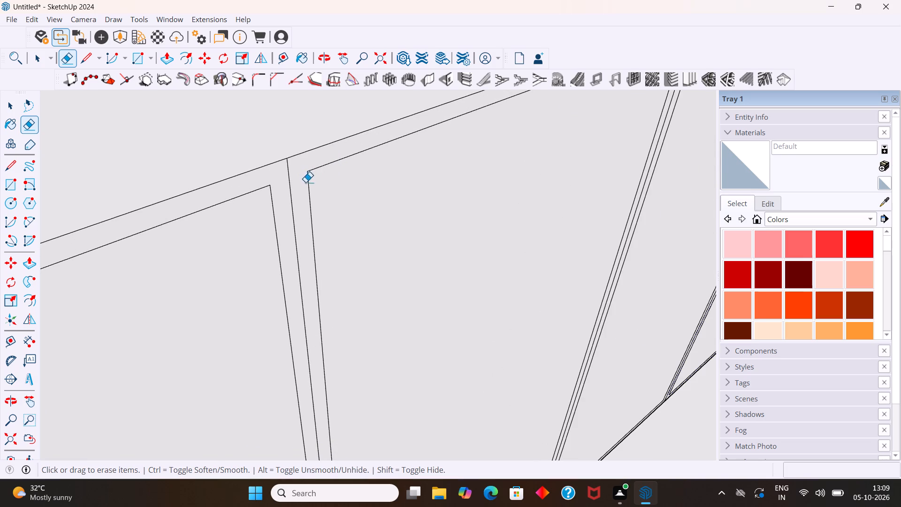
pyautogui.press('space')
pyautogui.scroll(-15, 299, 193)
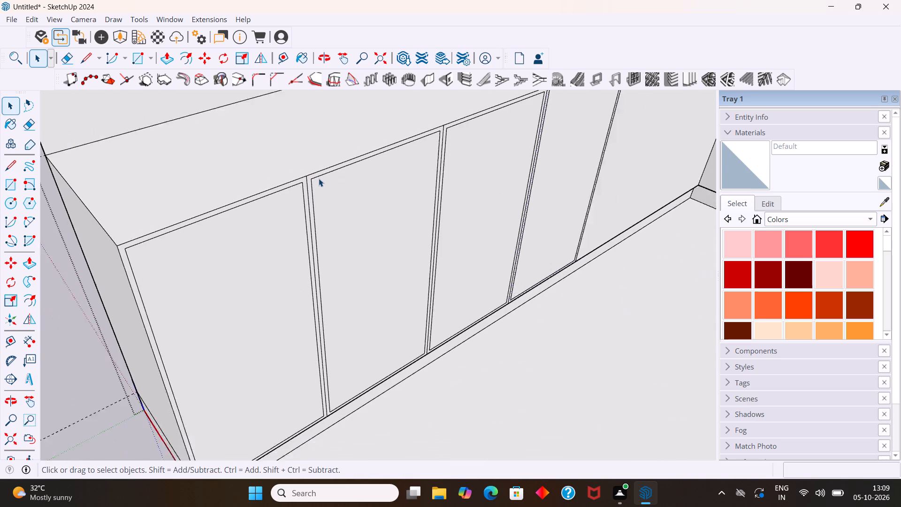
pyautogui.scroll(-1, 319, 178)
pyautogui.scroll(4, 321, 182)
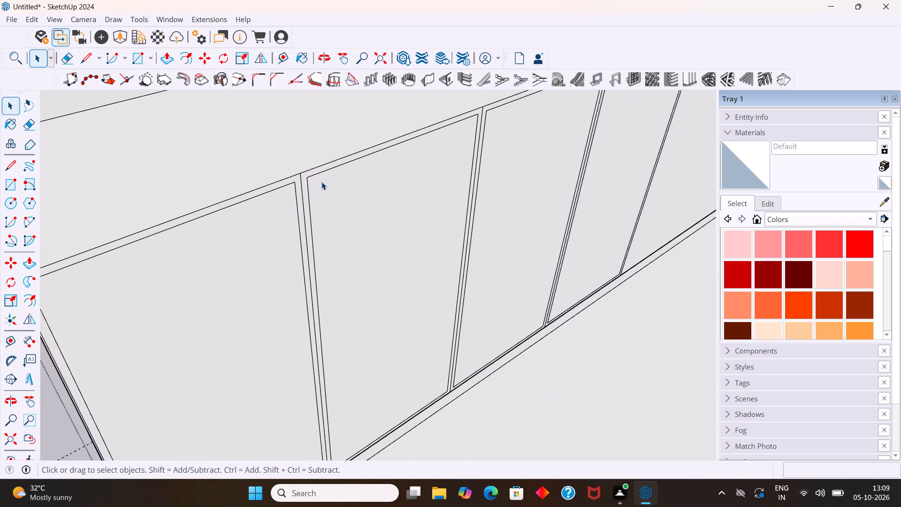
pyautogui.press('e')
pyautogui.scroll(8, 316, 183)
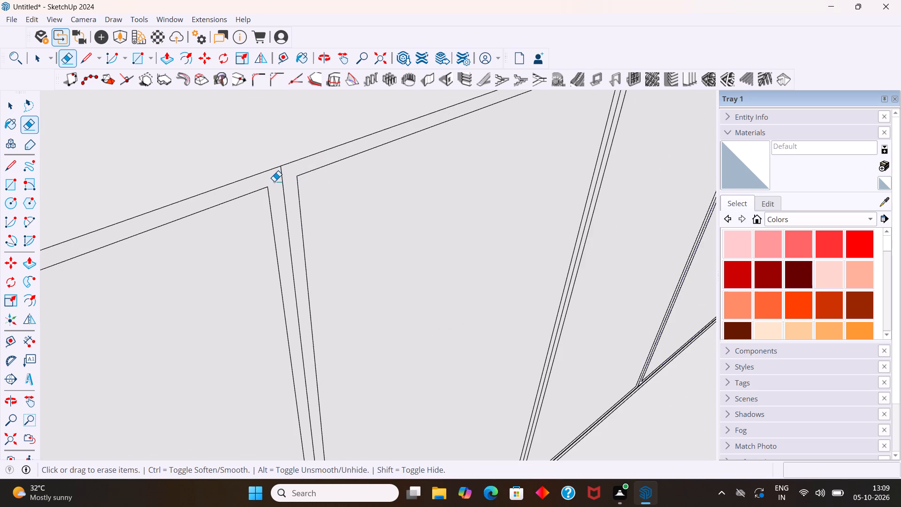
pyautogui.click(279, 177)
# Erase the original dividing line between the second and third panels of the window-side front.
pyautogui.scroll(-4, 289, 176)
pyautogui.scroll(-4, 377, 205)
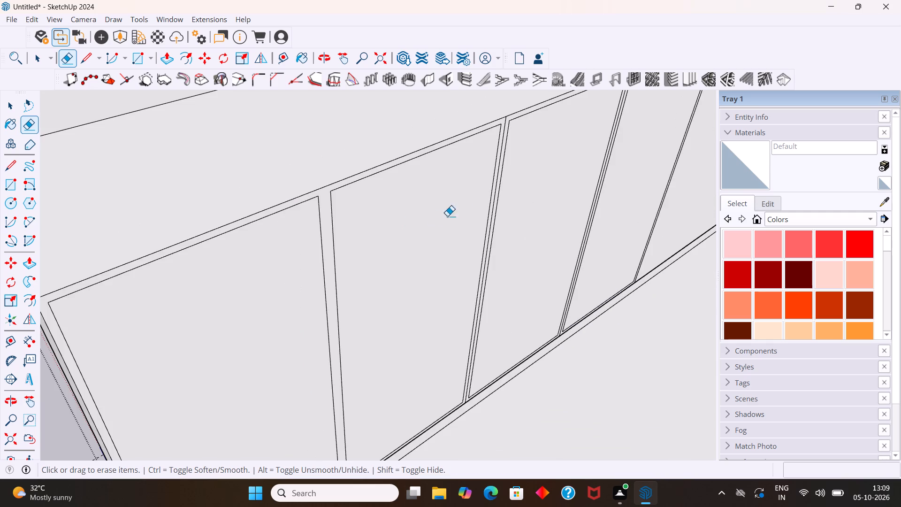
pyautogui.scroll(17, 517, 113)
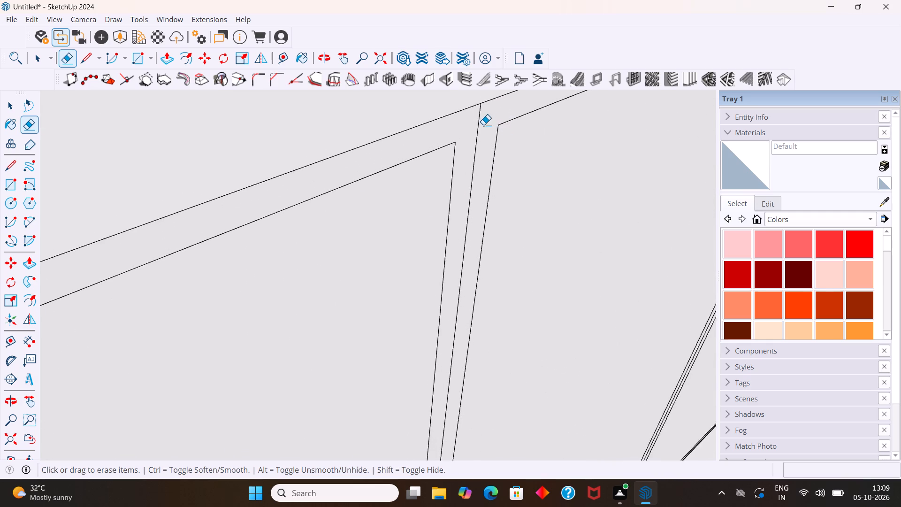
pyautogui.scroll(2, 483, 125)
pyautogui.click(479, 120)
pyautogui.moveTo(479, 120); pyautogui.dragTo(474, 123)
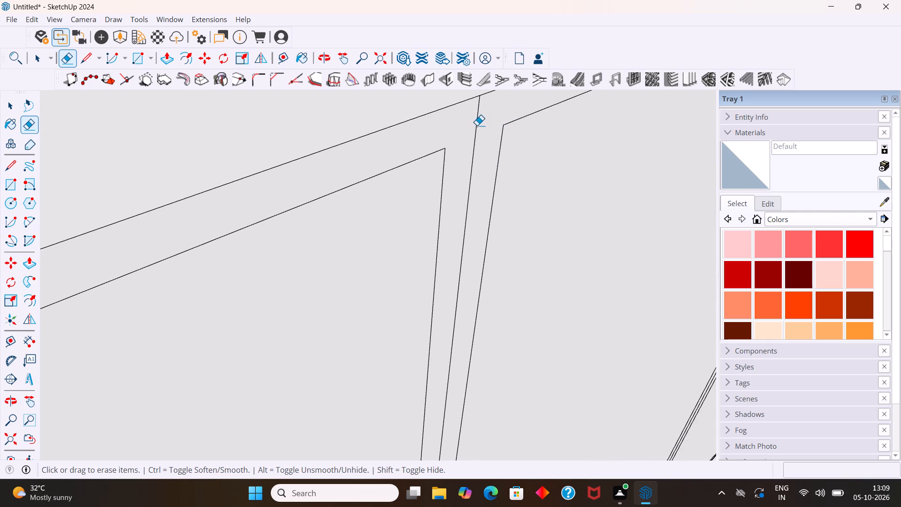
pyautogui.moveTo(477, 125); pyautogui.dragTo(481, 123)
# Erase the original dividing line between the third and fourth panels of the window-side front.
pyautogui.scroll(-15, 518, 162)
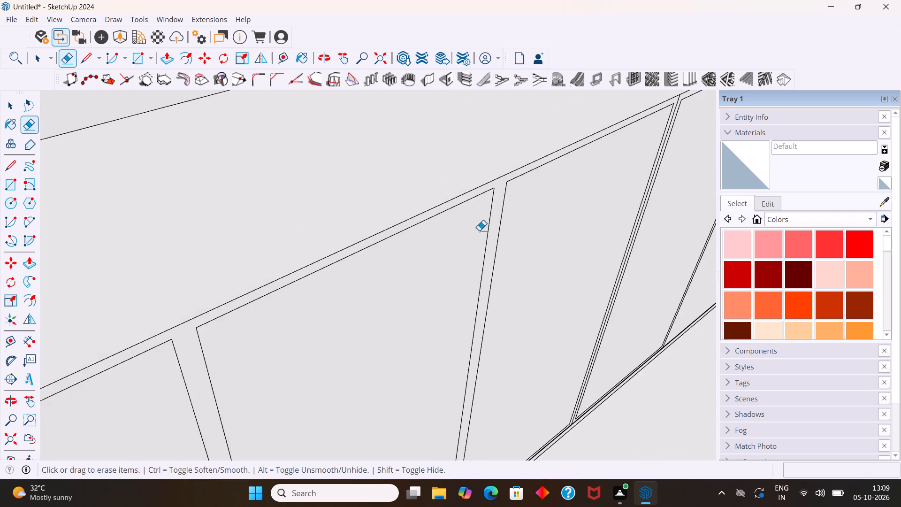
pyautogui.scroll(-13, 447, 235)
pyautogui.scroll(4, 611, 163)
pyautogui.scroll(2, 505, 174)
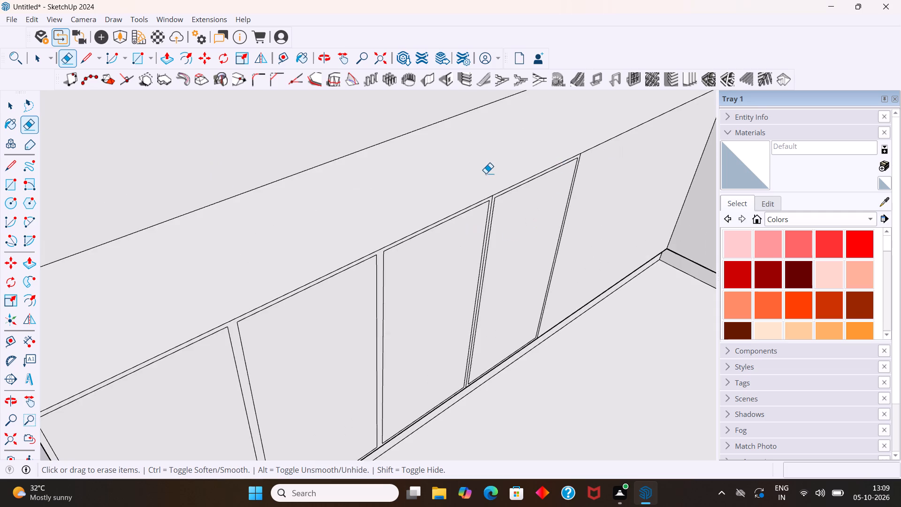
pyautogui.scroll(11, 486, 173)
pyautogui.scroll(3, 540, 220)
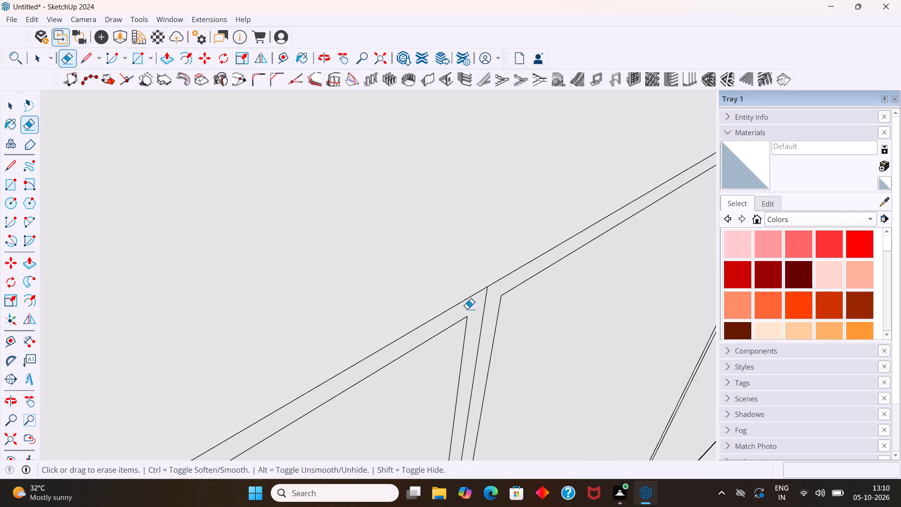
pyautogui.click(486, 299)
pyautogui.press('space')
# Push/Pull the merged border frame around the four door panels outward by 0.2".
pyautogui.scroll(-2, 495, 294)
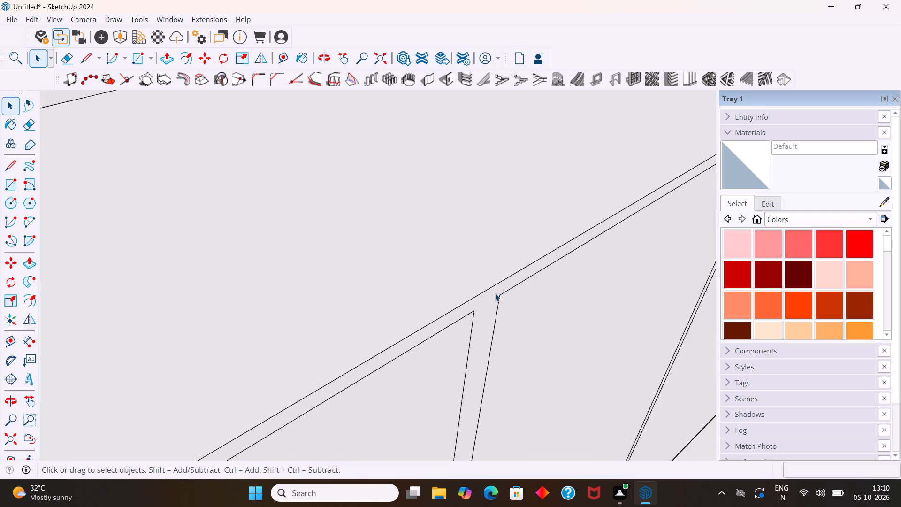
pyautogui.scroll(-13, 495, 293)
pyautogui.moveTo(618, 314); pyautogui.dragTo(555, 263, button='middle')
pyautogui.scroll(-1, 559, 267)
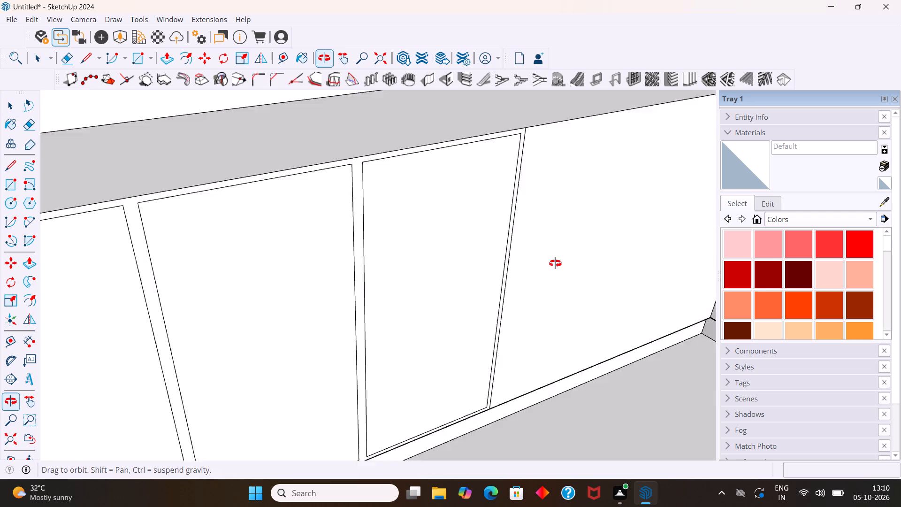
pyautogui.moveTo(555, 263); pyautogui.dragTo(550, 256, button='middle')
pyautogui.moveTo(405, 264); pyautogui.dragTo(417, 327, button='middle')
pyautogui.scroll(3, 368, 306)
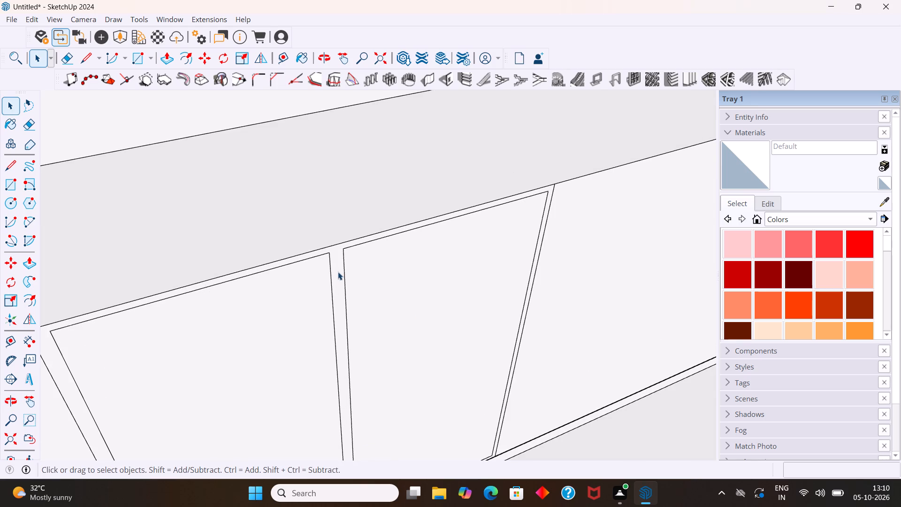
pyautogui.click(338, 272)
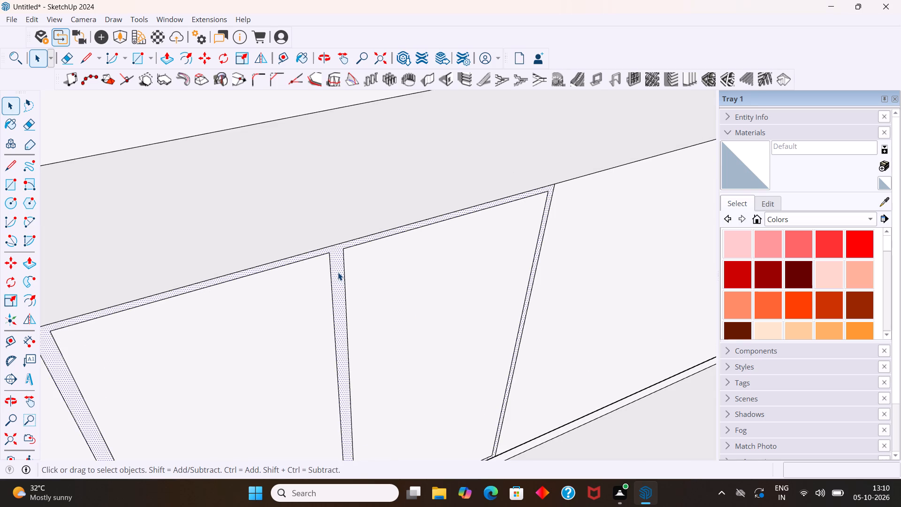
pyautogui.press('p')
pyautogui.moveTo(338, 272); pyautogui.dragTo(340, 264)
pyautogui.press('0')
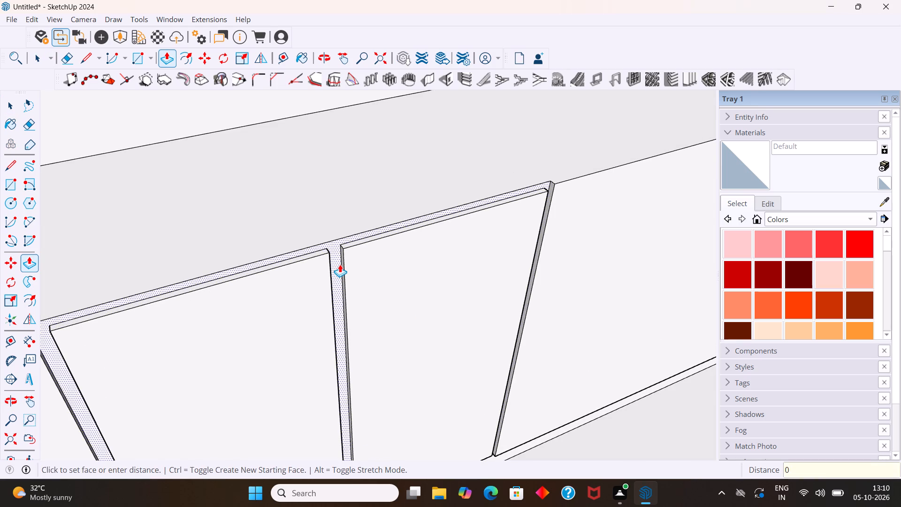
pyautogui.moveTo(340, 264); pyautogui.dragTo(343, 264)
pyautogui.press('.')
pyautogui.press('2')
pyautogui.press('Return')
pyautogui.press('space')
# Examine the window-side front from the framed door panels to the undivided section at the inside corner.
pyautogui.scroll(-9, 413, 269)
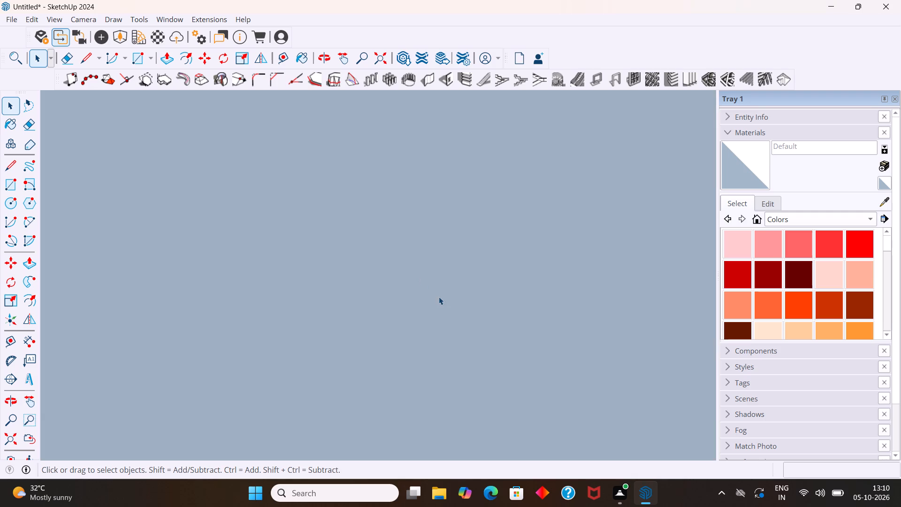
pyautogui.middleClick(493, 301)
pyautogui.moveTo(498, 303); pyautogui.dragTo(537, 297, button='middle')
pyautogui.middleClick(537, 297)
pyautogui.press('space')
pyautogui.scroll(-5, 446, 274)
pyautogui.scroll(-4, 397, 258)
pyautogui.scroll(-4, 353, 245)
pyautogui.scroll(-10, 315, 246)
pyautogui.press('u')
pyautogui.press('u')
pyautogui.press('u')
pyautogui.scroll(-3, 289, 249)
pyautogui.moveTo(308, 261); pyautogui.dragTo(426, 261, button='middle')
pyautogui.scroll(-2, 420, 258)
pyautogui.moveTo(471, 260); pyautogui.dragTo(341, 269, button='middle')
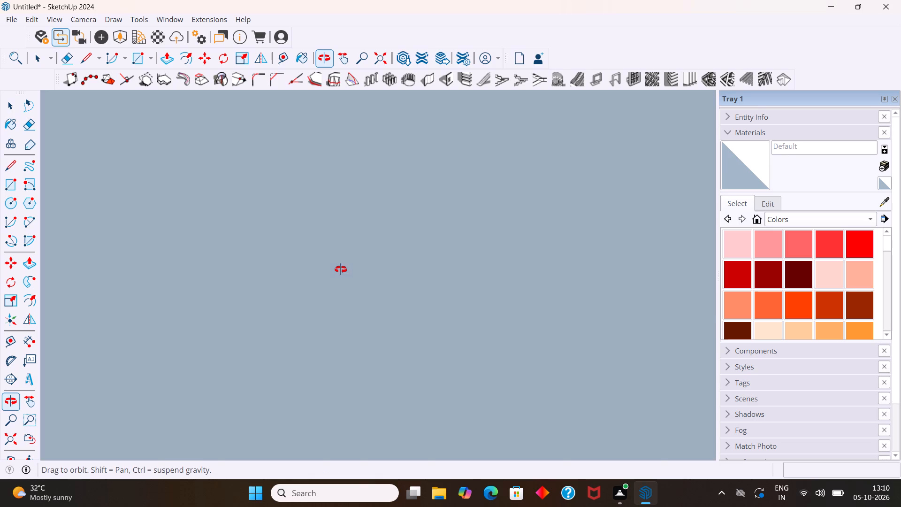
pyautogui.moveTo(341, 269); pyautogui.dragTo(398, 277, button='middle')
pyautogui.scroll(2, 406, 275)
pyautogui.moveTo(408, 276); pyautogui.dragTo(399, 270, button='middle')
pyautogui.middleClick(399, 269)
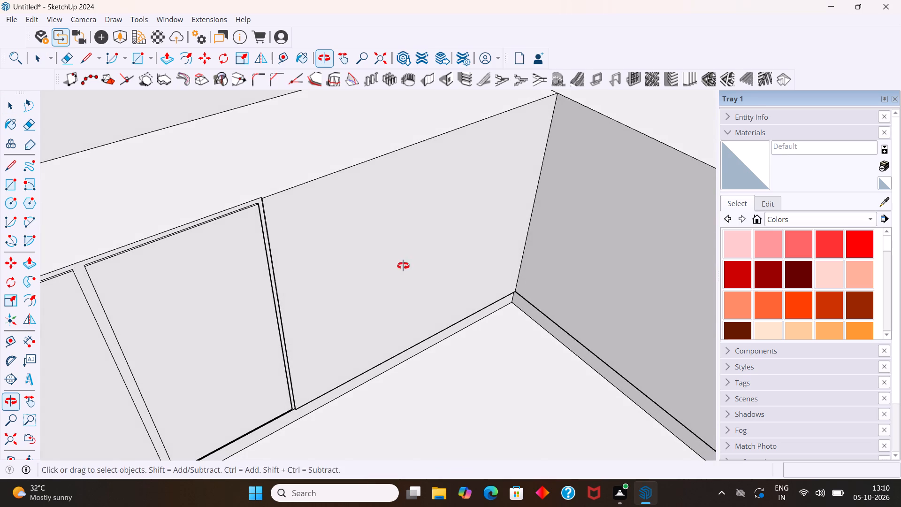
pyautogui.moveTo(405, 263); pyautogui.dragTo(318, 328, button='middle')
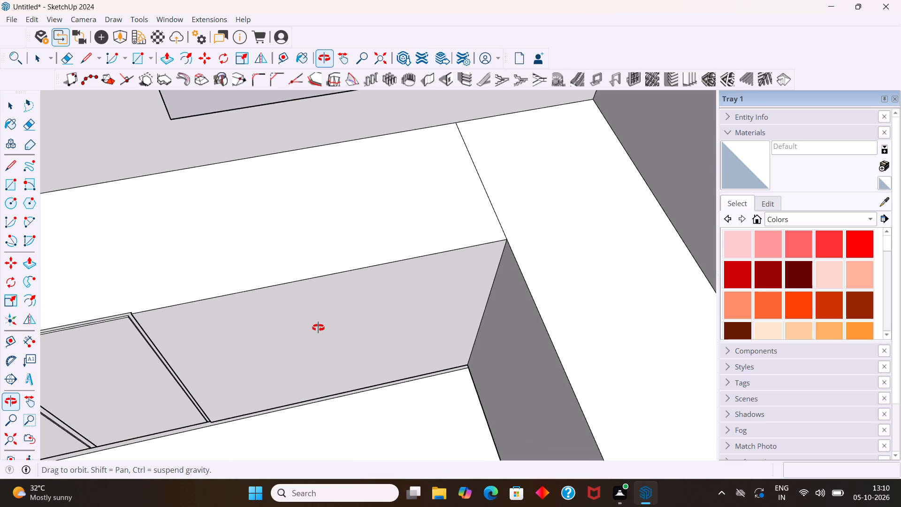
pyautogui.moveTo(318, 328); pyautogui.dragTo(318, 325, button='middle')
pyautogui.middleClick(318, 325)
pyautogui.middleClick(318, 325)
pyautogui.moveTo(336, 315); pyautogui.dragTo(334, 314, button='middle')
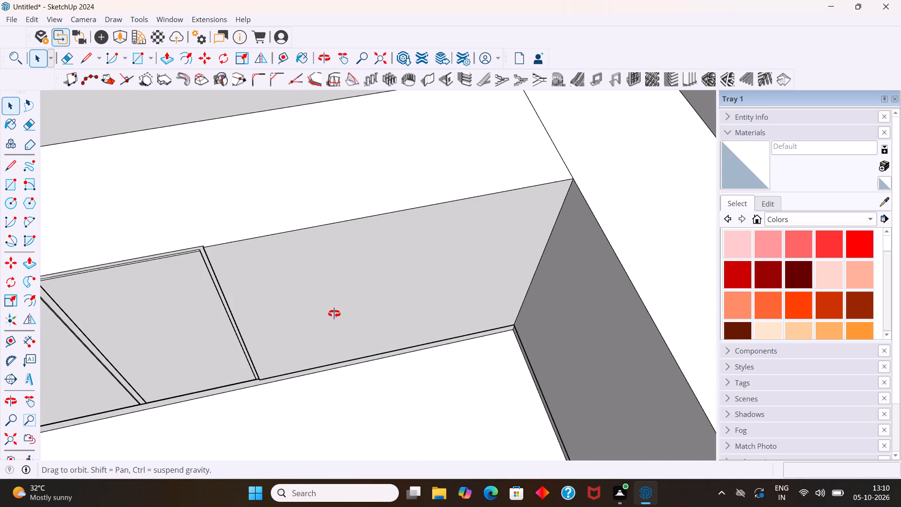
pyautogui.moveTo(334, 314); pyautogui.dragTo(325, 274, button='middle')
pyautogui.middleClick(325, 274)
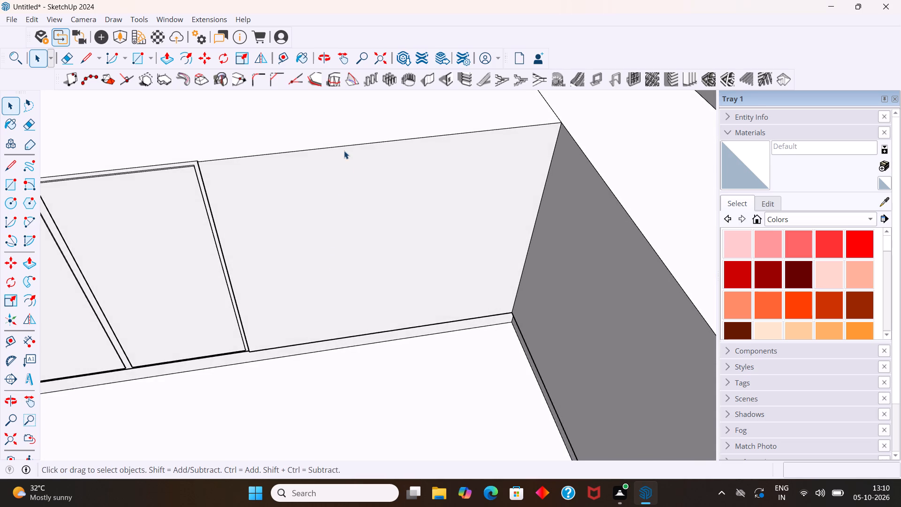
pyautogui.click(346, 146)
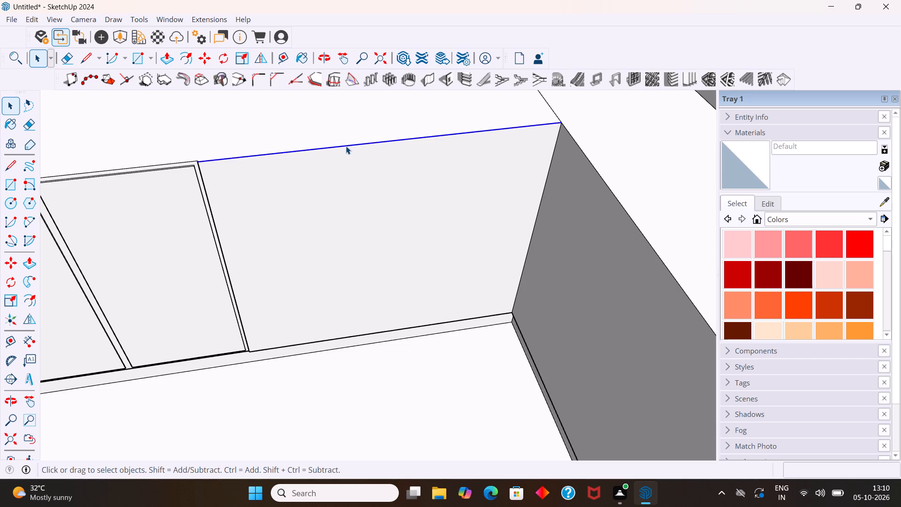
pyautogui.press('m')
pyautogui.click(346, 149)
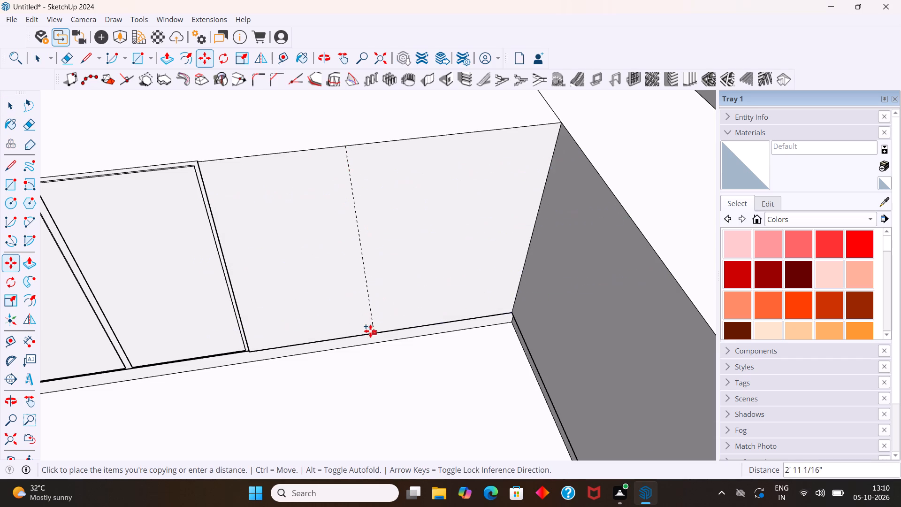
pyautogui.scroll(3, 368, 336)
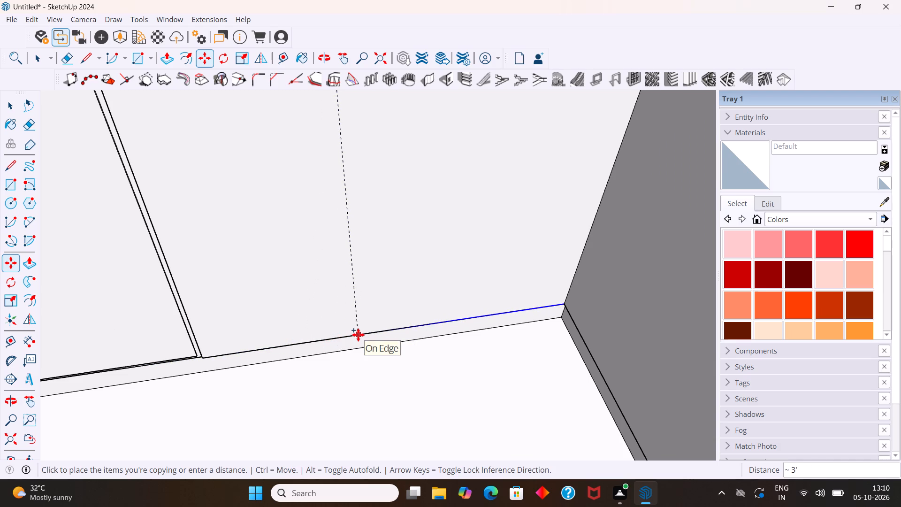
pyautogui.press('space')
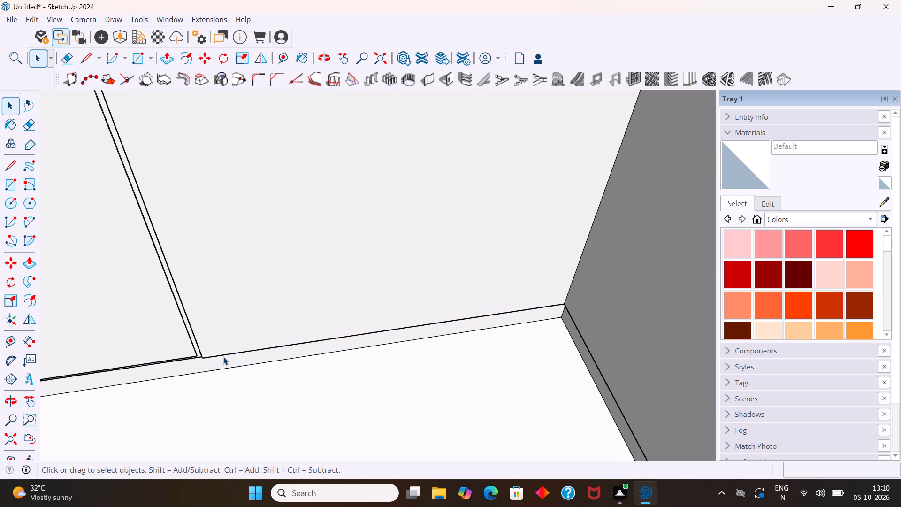
# Copy the bottom edge of the inside-corner front 3' up to its top edge, dividing the front into 3 equal drawer panels.
pyautogui.click(223, 357)
pyautogui.press('m')
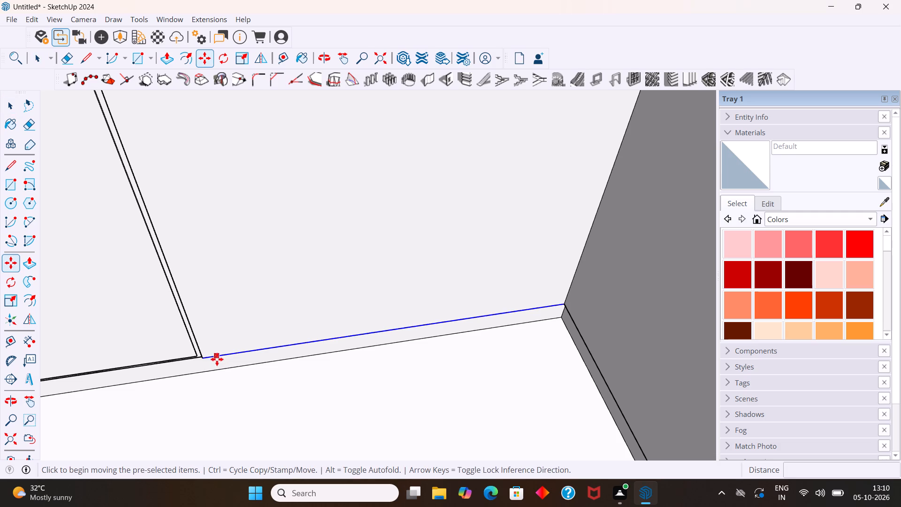
pyautogui.click(201, 360)
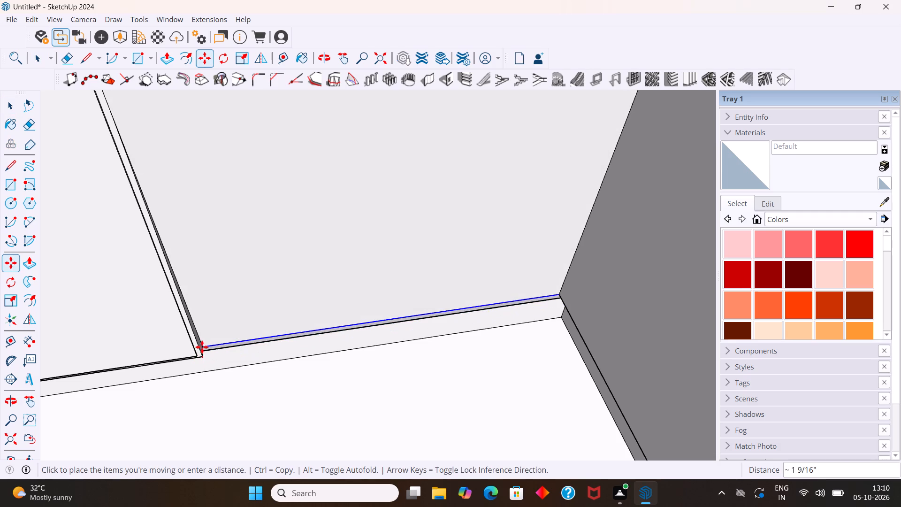
pyautogui.scroll(3, 186, 274)
pyautogui.scroll(-11, 181, 235)
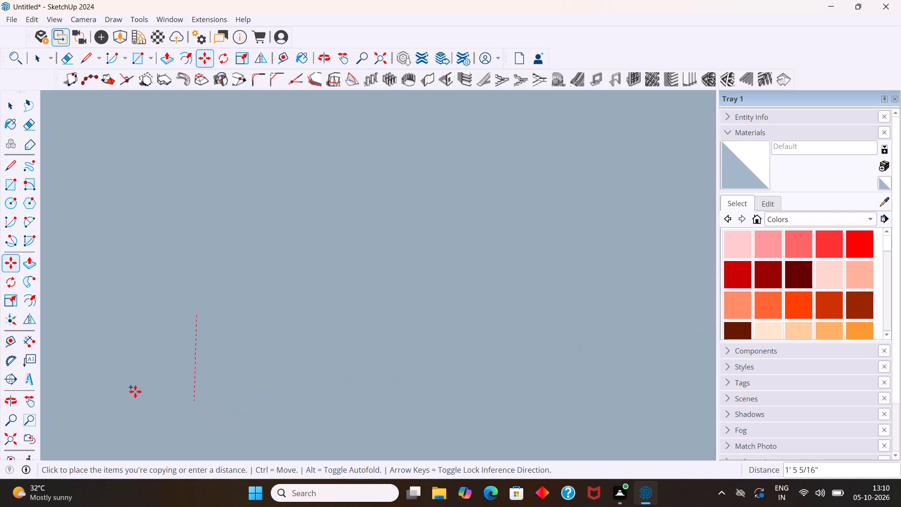
pyautogui.scroll(-19, 112, 298)
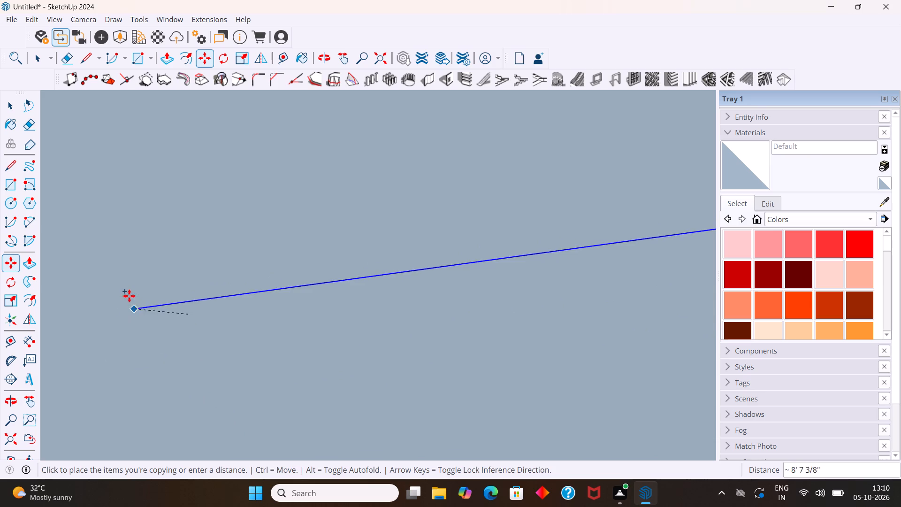
pyautogui.scroll(-20, 129, 296)
pyautogui.scroll(-8, 129, 296)
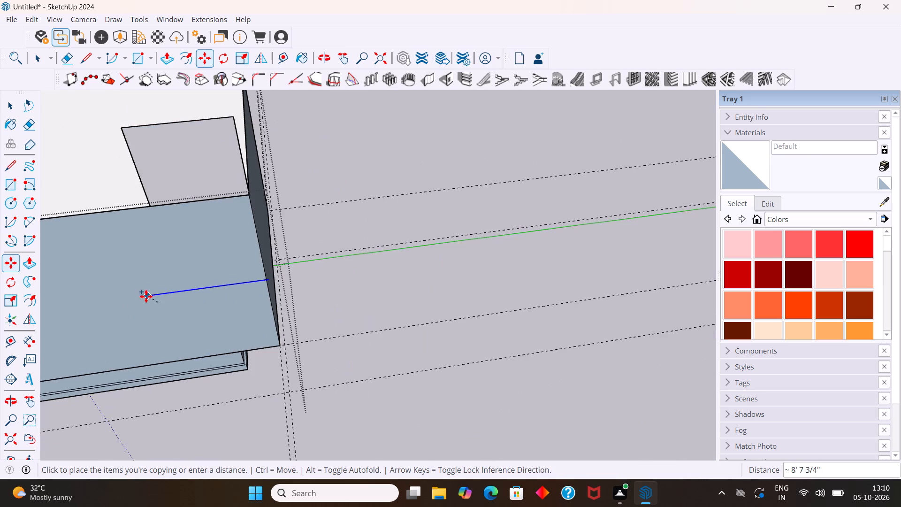
pyautogui.moveTo(130, 287); pyautogui.dragTo(355, 283, button='middle')
pyautogui.middleClick(355, 283)
pyautogui.scroll(-8, 236, 329)
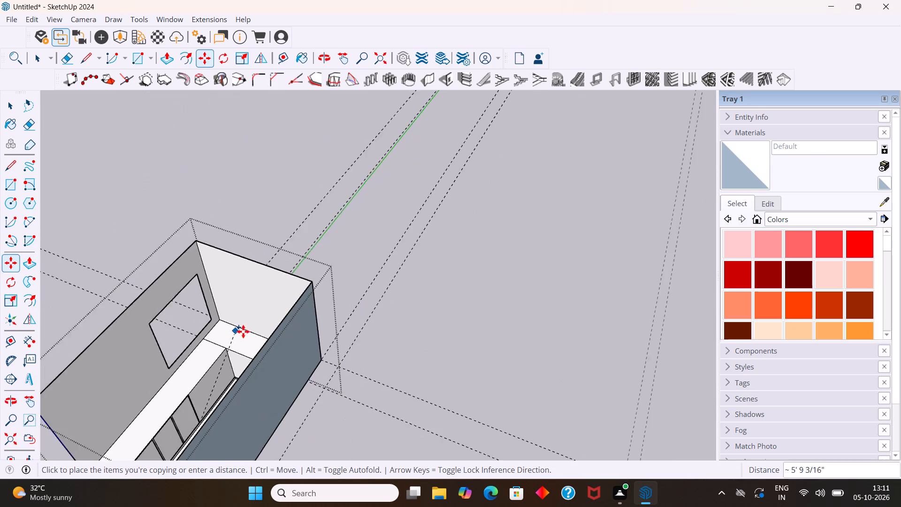
pyautogui.scroll(-5, 243, 331)
pyautogui.moveTo(256, 330); pyautogui.dragTo(314, 313, button='middle')
pyautogui.scroll(8, 231, 383)
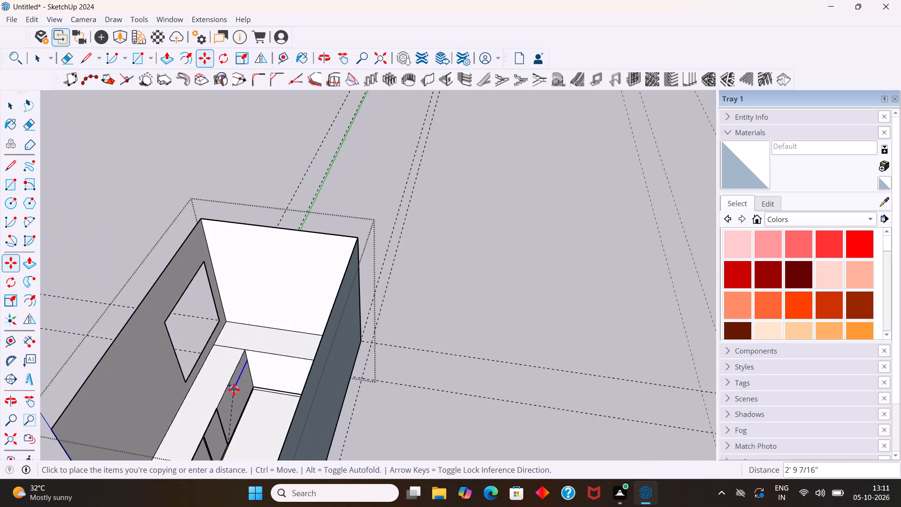
pyautogui.scroll(9, 234, 390)
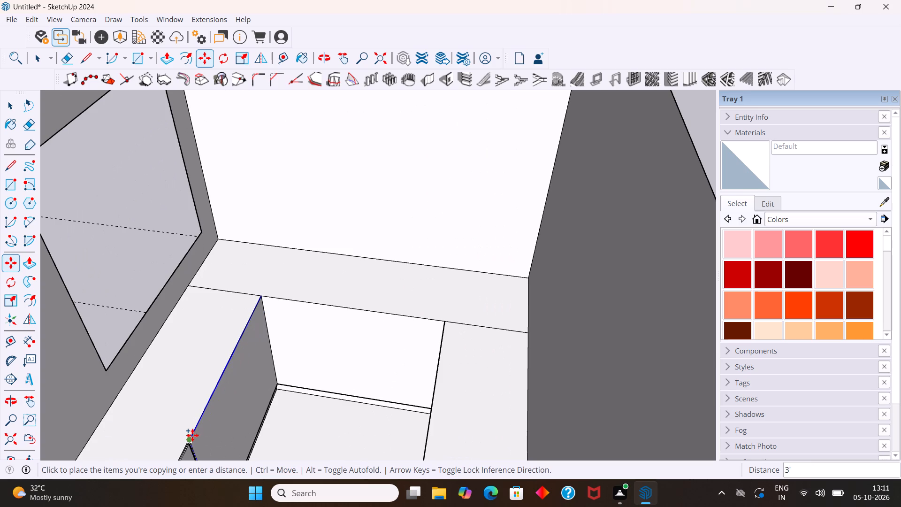
pyautogui.click(192, 436)
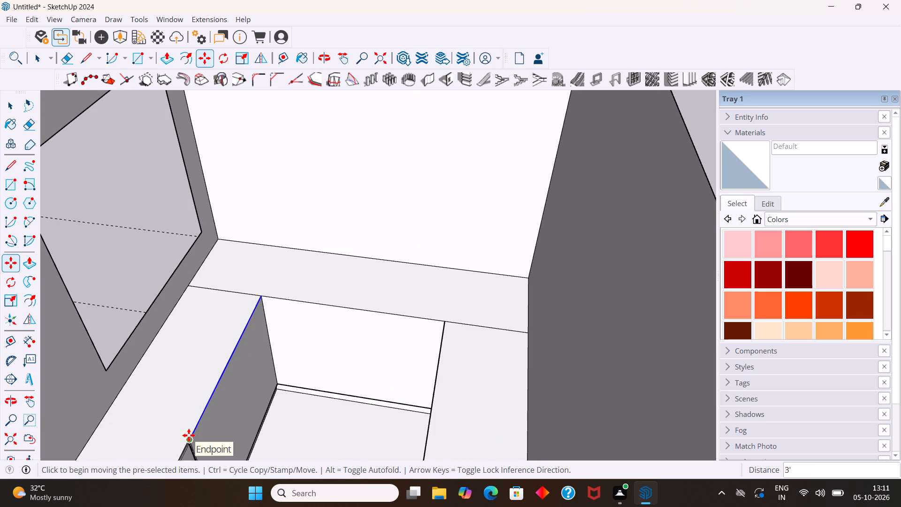
pyautogui.press('/')
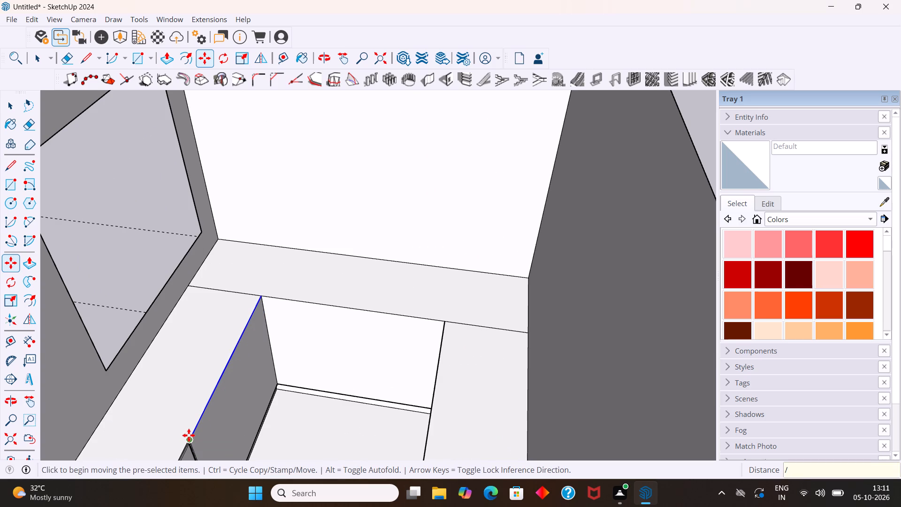
pyautogui.press('3')
pyautogui.press('Return')
pyautogui.press('space')
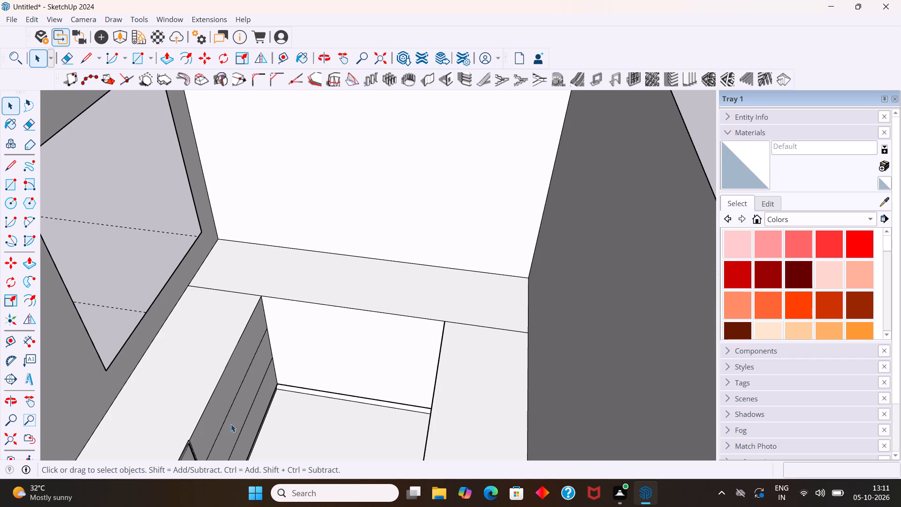
# Examine the divided corner front and its relation to the four door panels, back counter and opposite counter run.
pyautogui.moveTo(302, 393); pyautogui.dragTo(290, 264, button='middle')
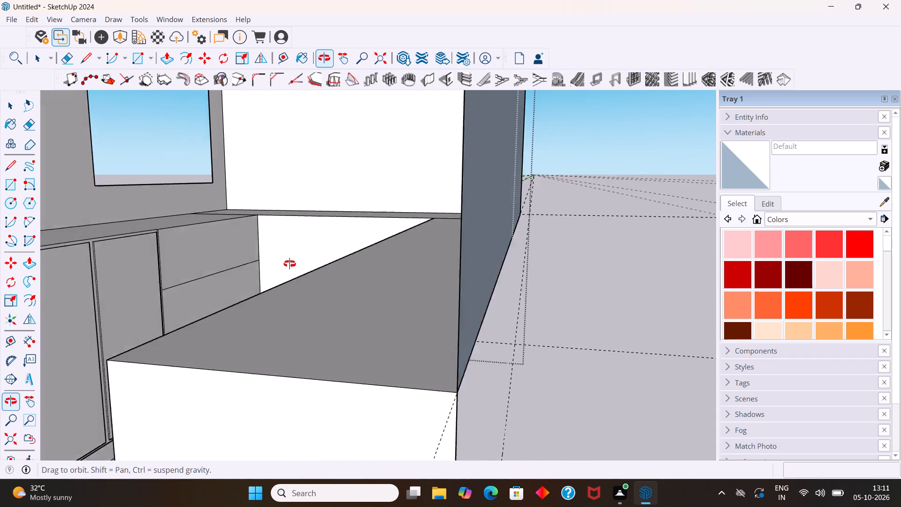
pyautogui.moveTo(290, 264); pyautogui.dragTo(291, 265, button='middle')
pyautogui.scroll(-1, 290, 265)
pyautogui.scroll(6, 241, 305)
pyautogui.moveTo(224, 307); pyautogui.dragTo(214, 330, button='middle')
pyautogui.scroll(1, 191, 308)
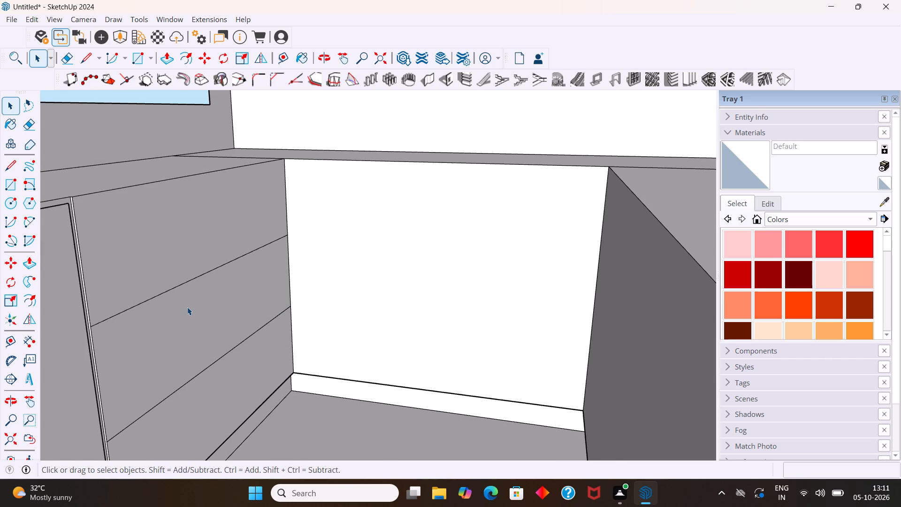
pyautogui.moveTo(187, 305); pyautogui.dragTo(178, 301, button='middle')
pyautogui.middleClick(178, 301)
pyautogui.moveTo(167, 287); pyautogui.dragTo(212, 315, button='middle')
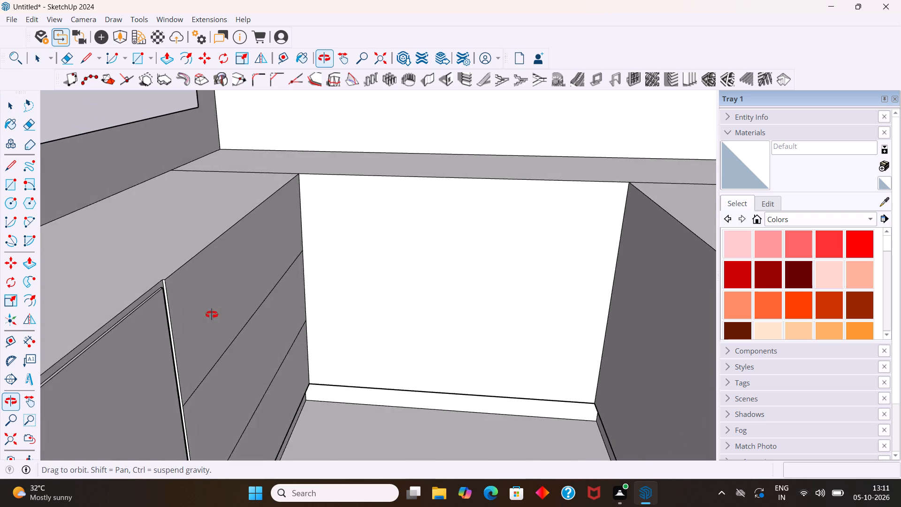
pyautogui.moveTo(212, 315); pyautogui.dragTo(222, 249, button='middle')
pyautogui.scroll(-4, 231, 246)
pyautogui.moveTo(288, 270); pyautogui.dragTo(318, 227, button='middle')
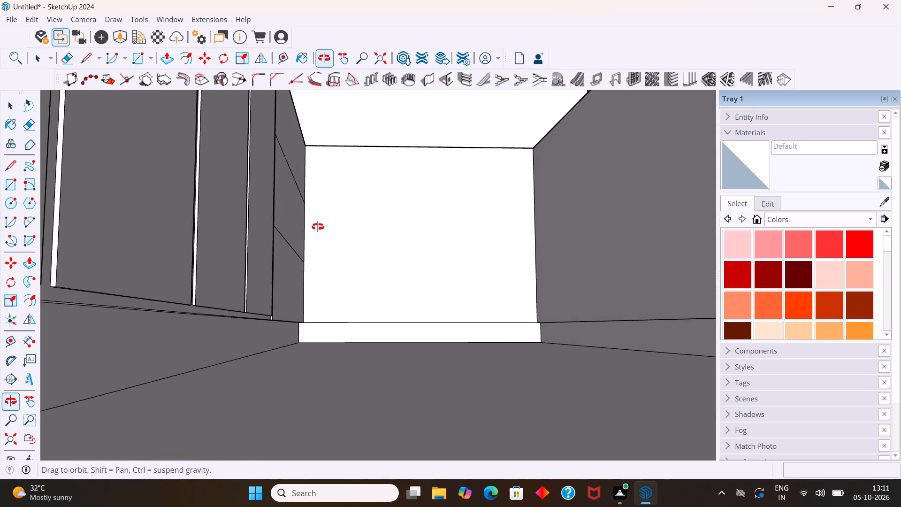
pyautogui.moveTo(318, 227); pyautogui.dragTo(334, 222, button='middle')
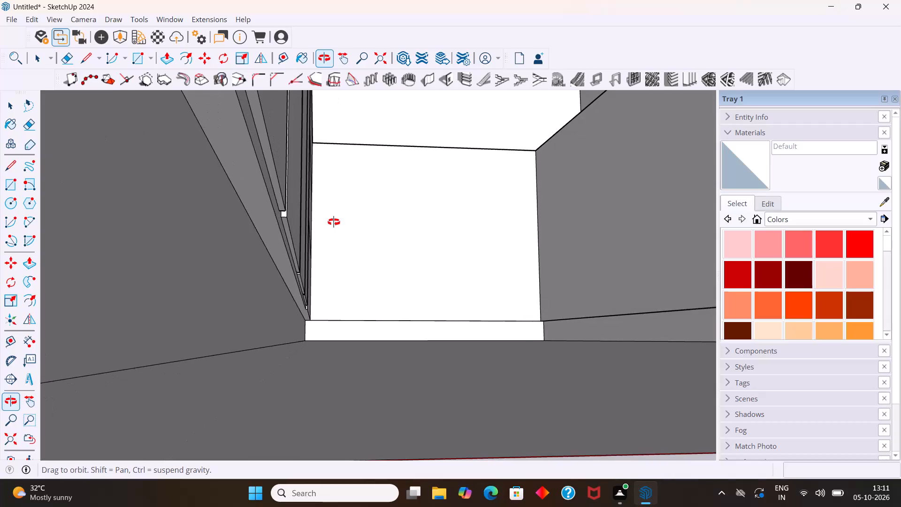
pyautogui.moveTo(334, 222); pyautogui.dragTo(330, 224, button='middle')
pyautogui.middleClick(330, 225)
pyautogui.middleClick(330, 225)
pyautogui.middleClick(332, 223)
pyautogui.moveTo(333, 222); pyautogui.dragTo(348, 216, button='middle')
pyautogui.press('space')
pyautogui.middleClick(348, 216)
pyautogui.scroll(-16, 326, 218)
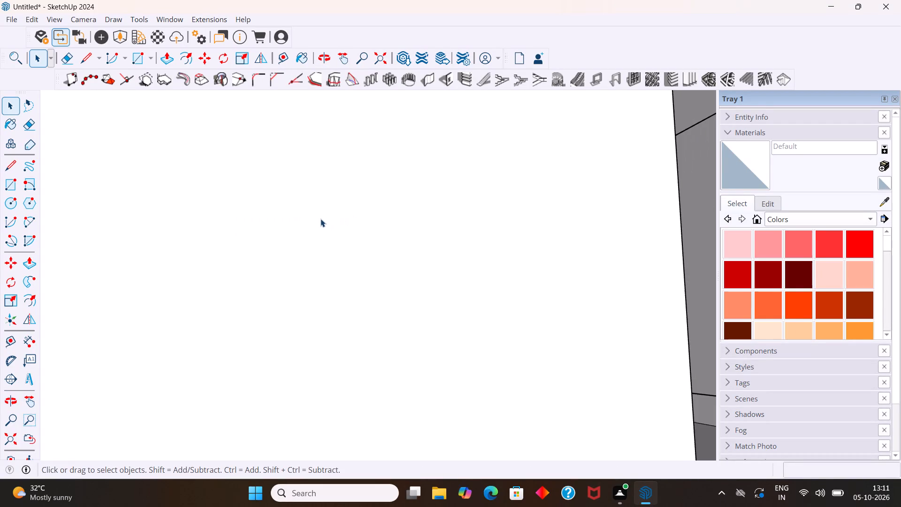
pyautogui.scroll(-18, 321, 219)
pyautogui.moveTo(514, 249); pyautogui.dragTo(422, 268, button='middle')
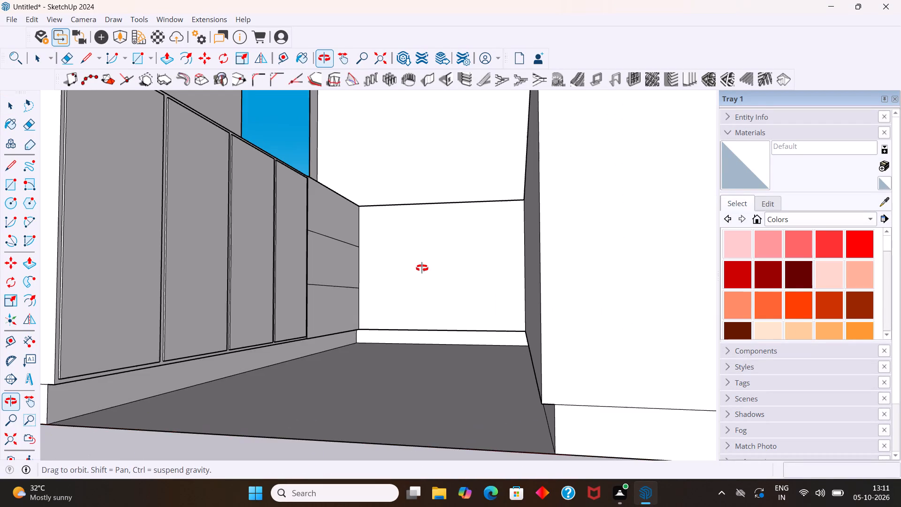
pyautogui.moveTo(422, 268); pyautogui.dragTo(421, 268, button='middle')
pyautogui.scroll(3, 345, 322)
pyautogui.moveTo(339, 329); pyautogui.dragTo(295, 338, button='middle')
pyautogui.moveTo(298, 339); pyautogui.dragTo(443, 337, button='middle')
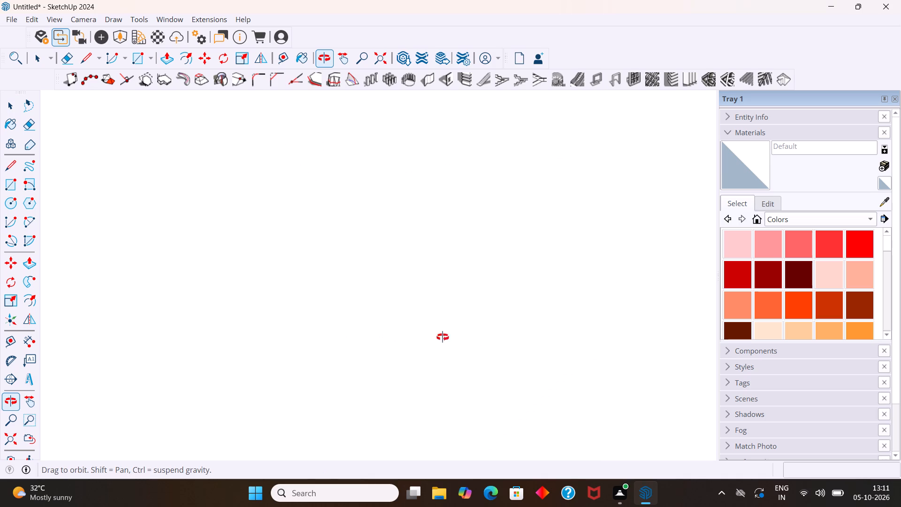
pyautogui.moveTo(443, 337); pyautogui.dragTo(633, 310, button='middle')
pyautogui.middleClick(633, 310)
pyautogui.scroll(-6, 633, 310)
pyautogui.scroll(1, 626, 302)
pyautogui.scroll(-8, 626, 303)
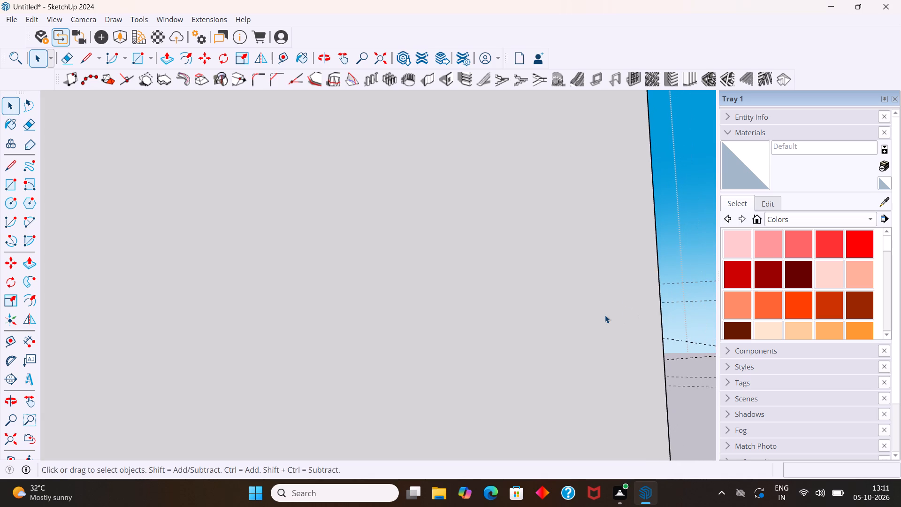
pyautogui.scroll(-20, 605, 315)
pyautogui.scroll(-4, 605, 315)
pyautogui.moveTo(531, 339); pyautogui.dragTo(492, 346, button='middle')
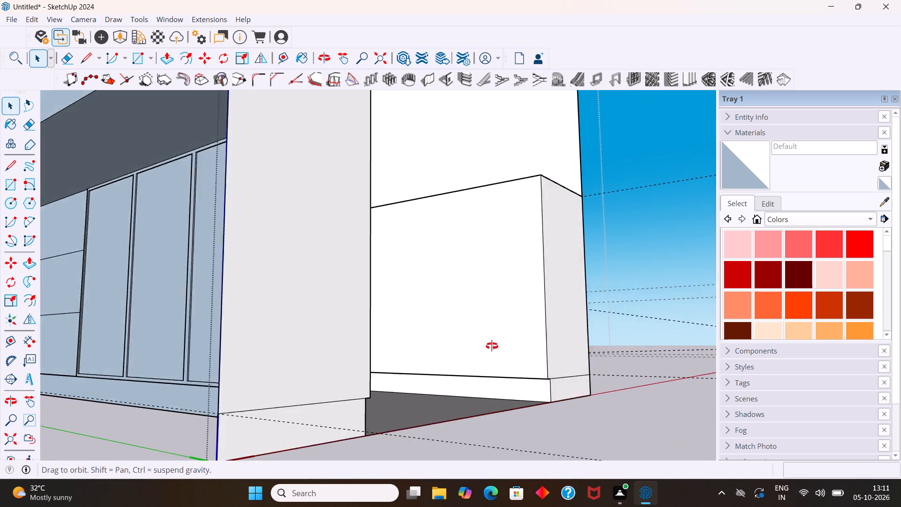
pyautogui.moveTo(492, 346); pyautogui.dragTo(255, 350, button='middle')
pyautogui.scroll(7, 263, 335)
pyautogui.moveTo(353, 370); pyautogui.dragTo(331, 373, button='middle')
pyautogui.scroll(4, 306, 380)
pyautogui.moveTo(298, 384); pyautogui.dragTo(334, 378, button='middle')
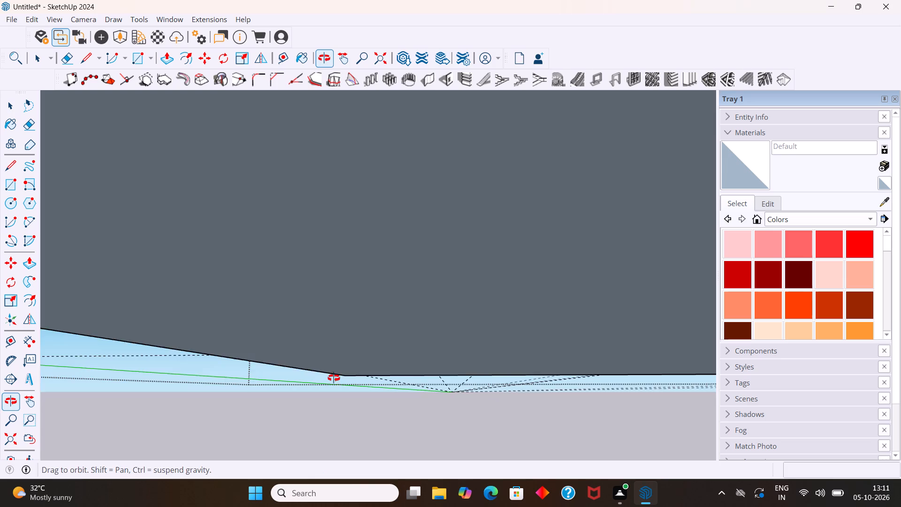
pyautogui.moveTo(334, 378); pyautogui.dragTo(330, 392, button='middle')
pyautogui.scroll(-2, 330, 381)
pyautogui.moveTo(333, 375); pyautogui.dragTo(336, 409, button='middle')
pyautogui.middleClick(336, 409)
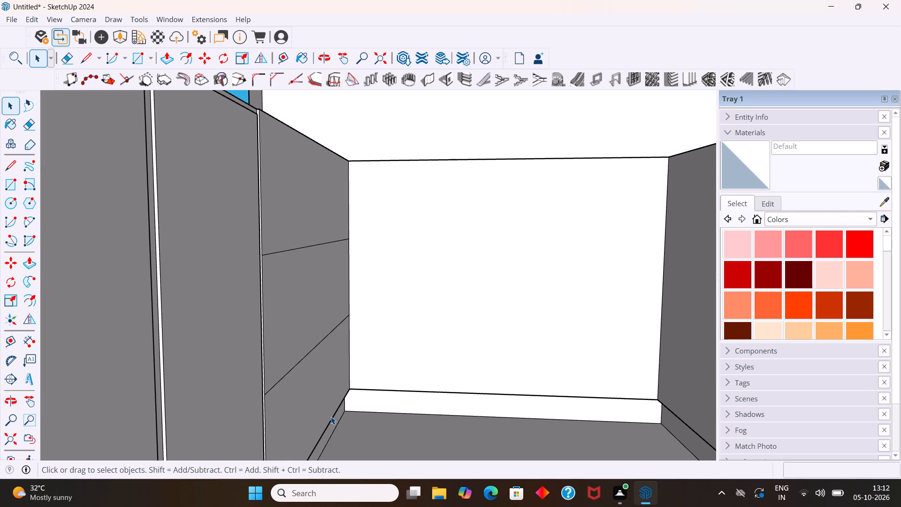
pyautogui.moveTo(405, 311); pyautogui.dragTo(374, 314, button='middle')
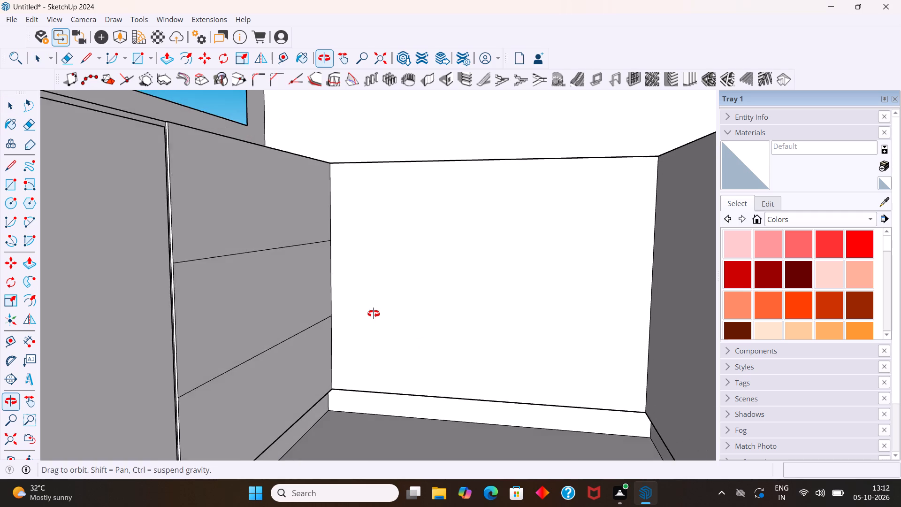
pyautogui.moveTo(374, 314); pyautogui.dragTo(369, 313, button='middle')
pyautogui.moveTo(356, 312); pyautogui.dragTo(355, 384, button='middle')
pyautogui.scroll(-5, 360, 344)
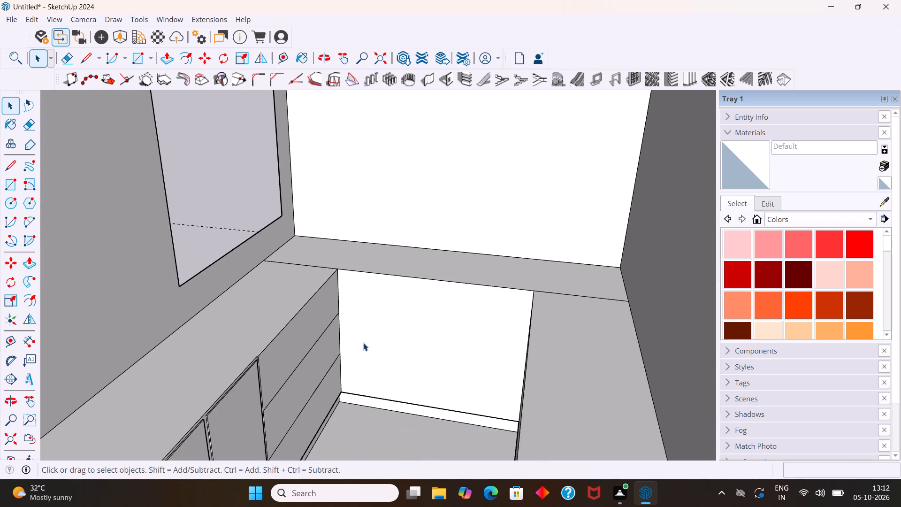
pyautogui.scroll(-5, 397, 381)
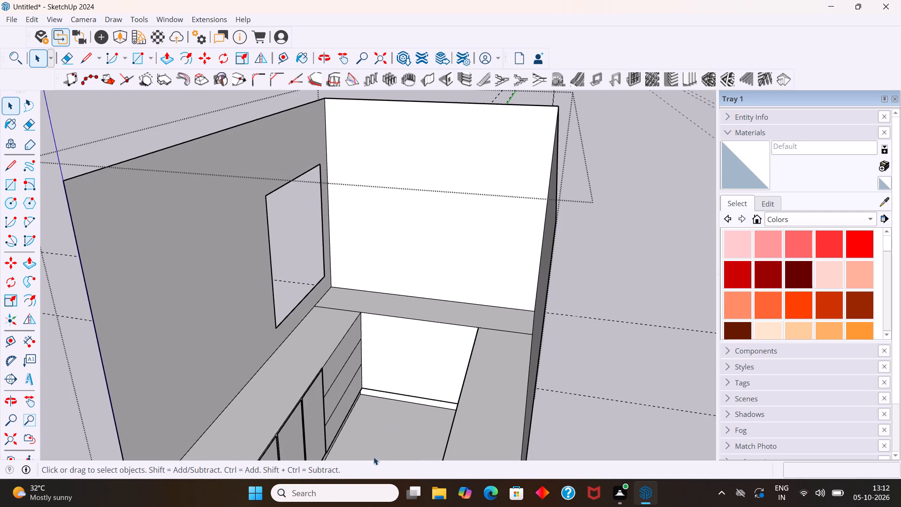
pyautogui.scroll(-8, 380, 422)
pyautogui.scroll(8, 369, 442)
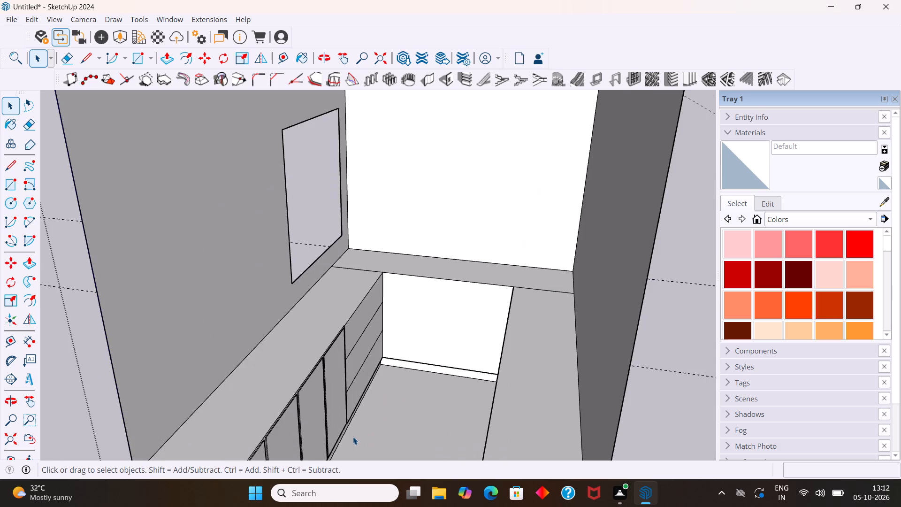
pyautogui.scroll(13, 353, 437)
pyautogui.moveTo(363, 416); pyautogui.dragTo(346, 426, button='middle')
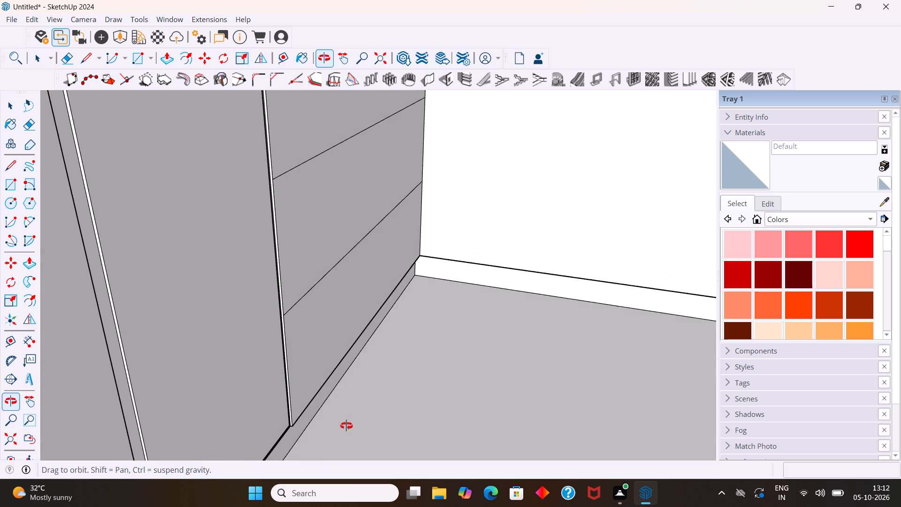
pyautogui.moveTo(346, 426); pyautogui.dragTo(351, 478, button='middle')
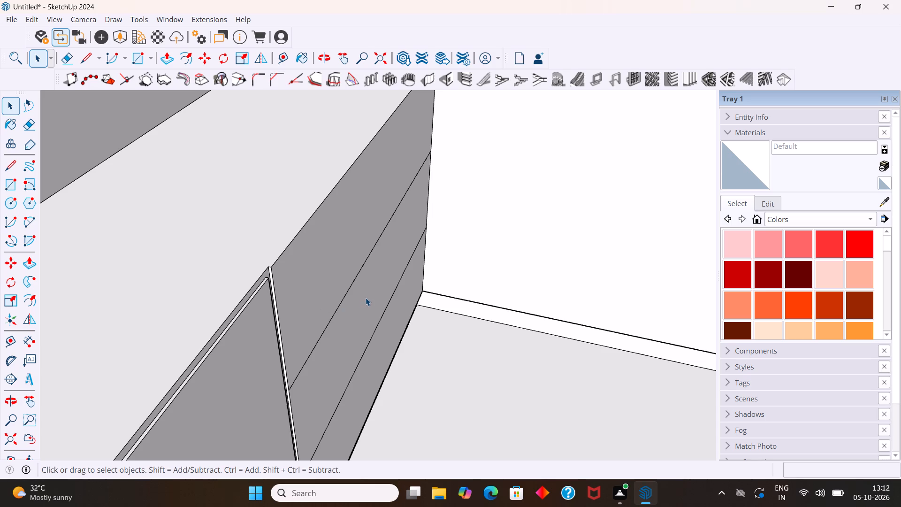
# Offset the outline of the top drawer panel in the corner front inward by 0.5".
pyautogui.moveTo(366, 298); pyautogui.dragTo(335, 306, button='middle')
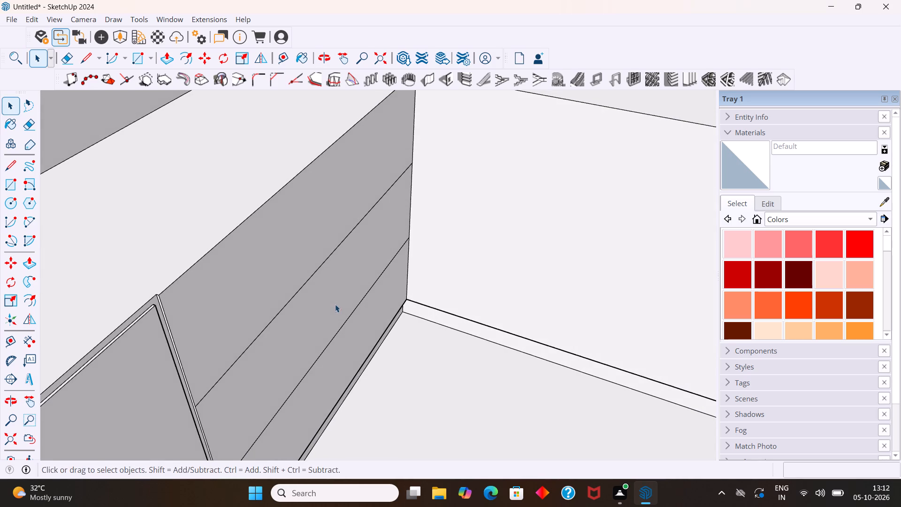
pyautogui.moveTo(337, 297); pyautogui.dragTo(330, 298, button='middle')
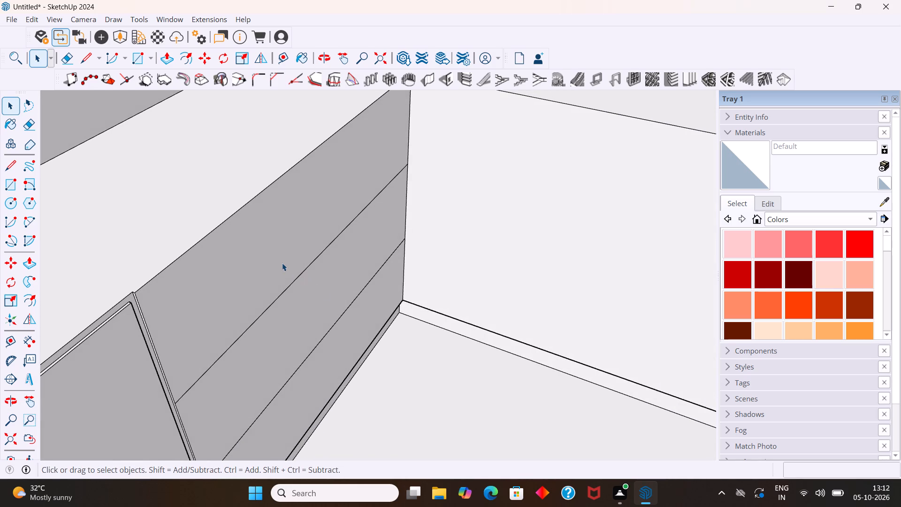
pyautogui.click(282, 263)
pyautogui.press('f')
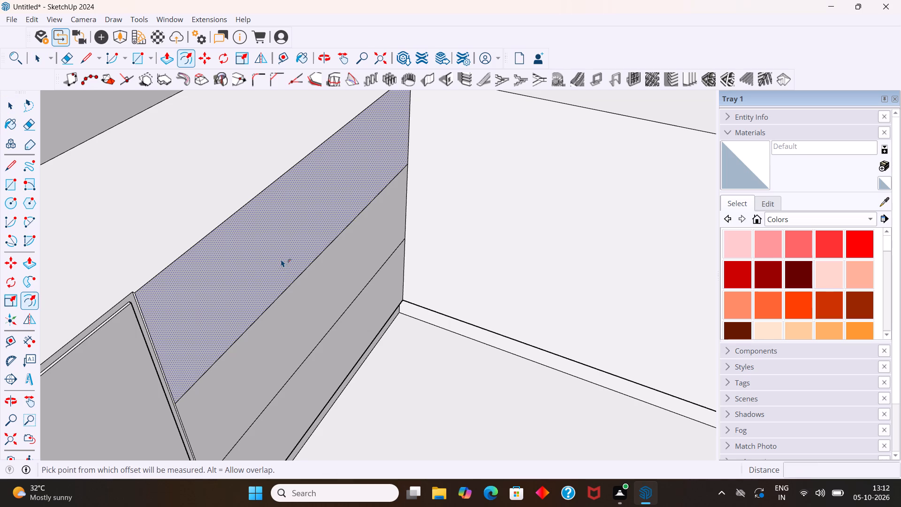
pyautogui.moveTo(281, 259); pyautogui.dragTo(284, 263)
pyautogui.write('0.5')
pyautogui.moveTo(284, 263); pyautogui.dragTo(284, 264)
pyautogui.press('Return')
pyautogui.press('space')
# Offset the outline of the middle drawer panel in the corner front inward by 0.5".
pyautogui.moveTo(336, 293); pyautogui.dragTo(316, 285, button='middle')
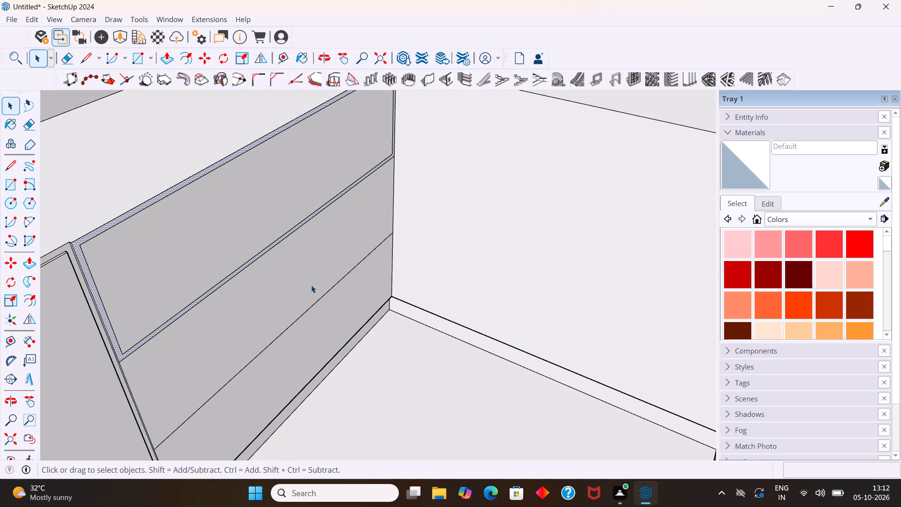
pyautogui.click(299, 288)
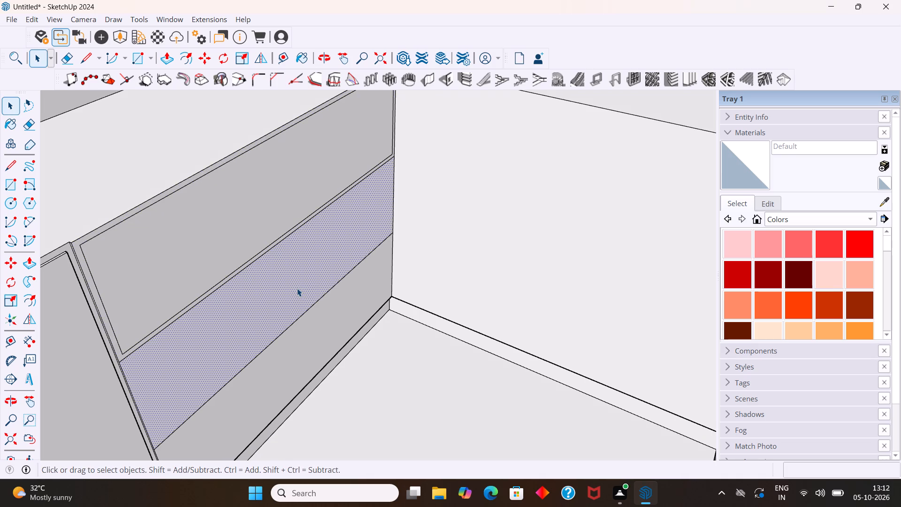
pyautogui.press('f')
pyautogui.moveTo(297, 288); pyautogui.dragTo(302, 287)
pyautogui.write('0.5')
pyautogui.press('Return')
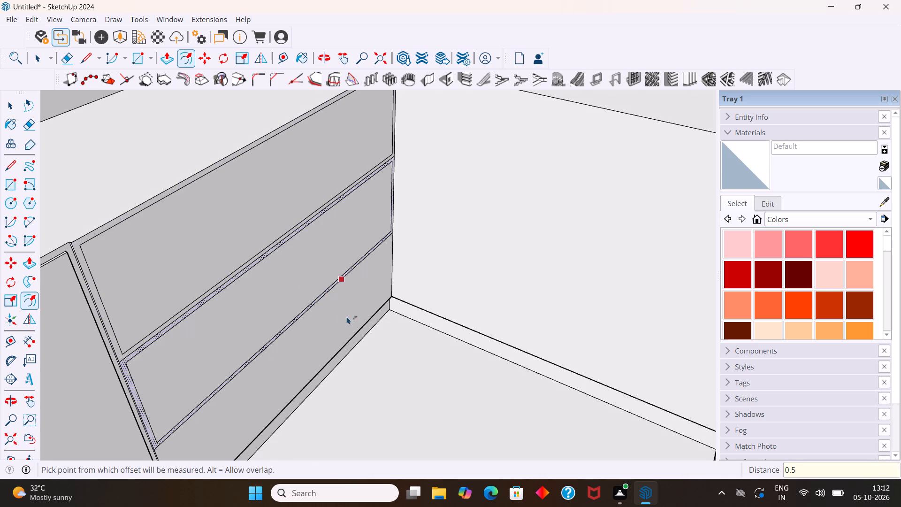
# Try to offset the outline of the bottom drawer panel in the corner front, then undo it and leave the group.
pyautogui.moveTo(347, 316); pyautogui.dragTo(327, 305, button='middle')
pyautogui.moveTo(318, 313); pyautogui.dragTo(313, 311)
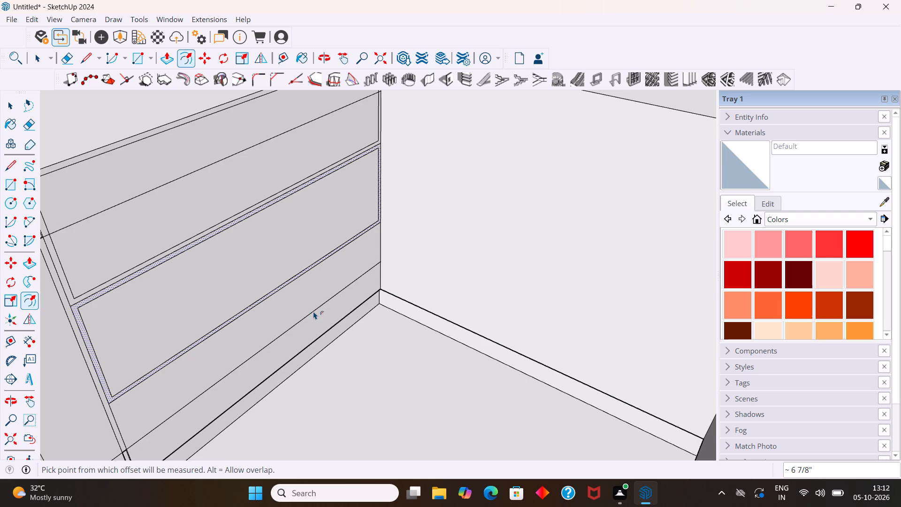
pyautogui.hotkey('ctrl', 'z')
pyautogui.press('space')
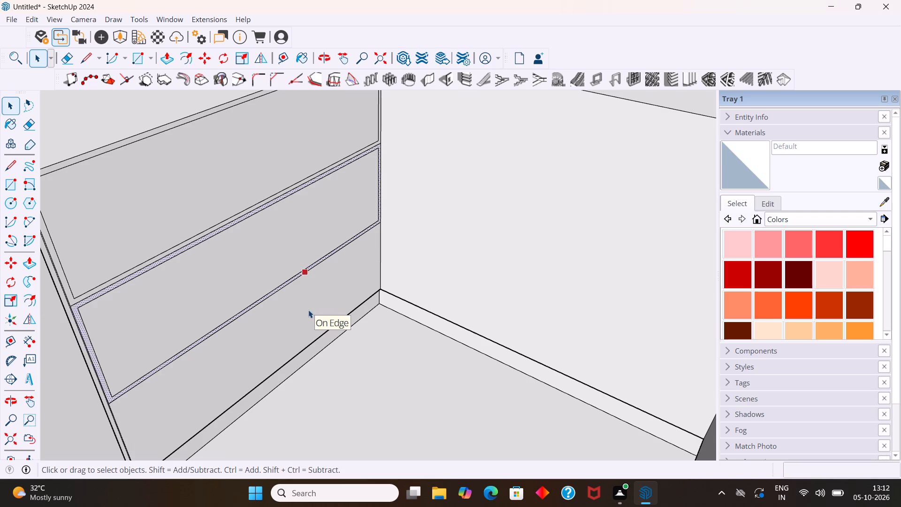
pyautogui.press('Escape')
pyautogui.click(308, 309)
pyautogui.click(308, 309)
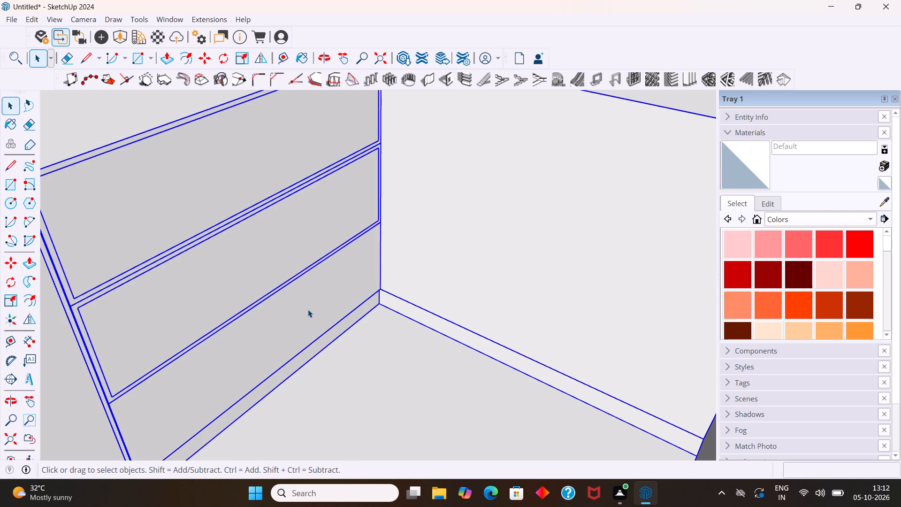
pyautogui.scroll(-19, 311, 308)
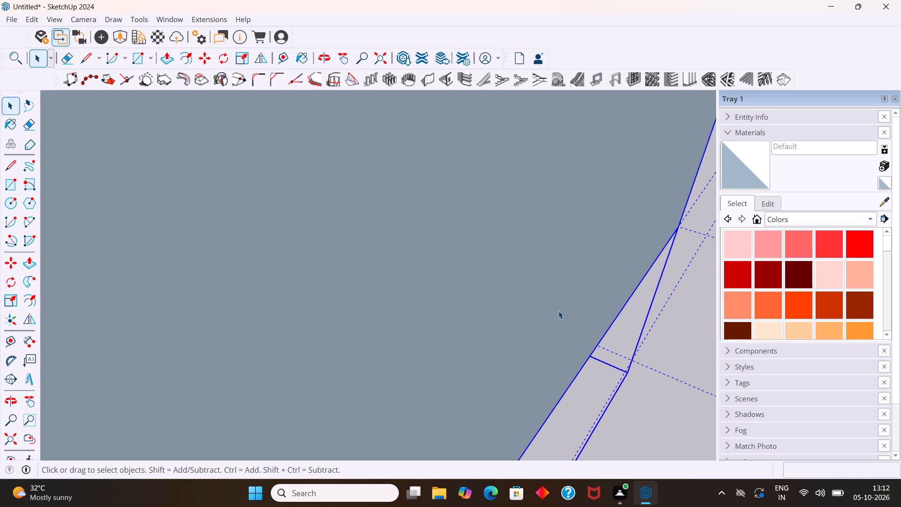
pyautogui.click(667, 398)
# Examine the detailed kitchen interior alongside the separate walled room, returning to the bottom drawer panel in the corner front.
pyautogui.scroll(-13, 569, 374)
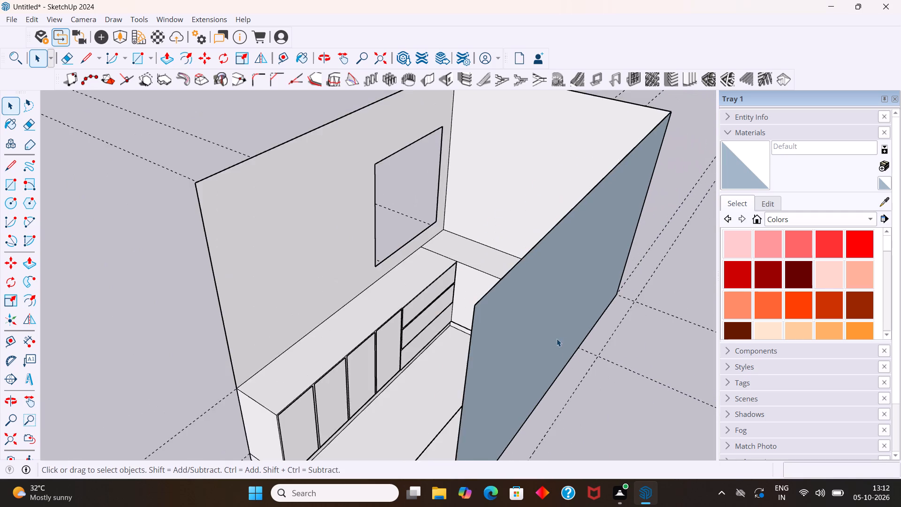
pyautogui.moveTo(491, 345); pyautogui.dragTo(544, 314, button='middle')
pyautogui.scroll(-9, 497, 346)
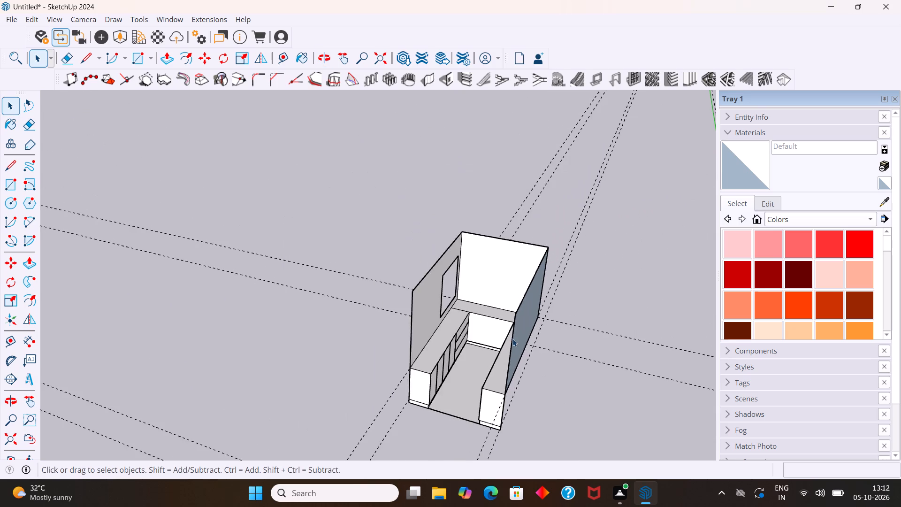
pyautogui.scroll(-9, 517, 338)
pyautogui.scroll(1, 643, 449)
pyautogui.scroll(-7, 643, 432)
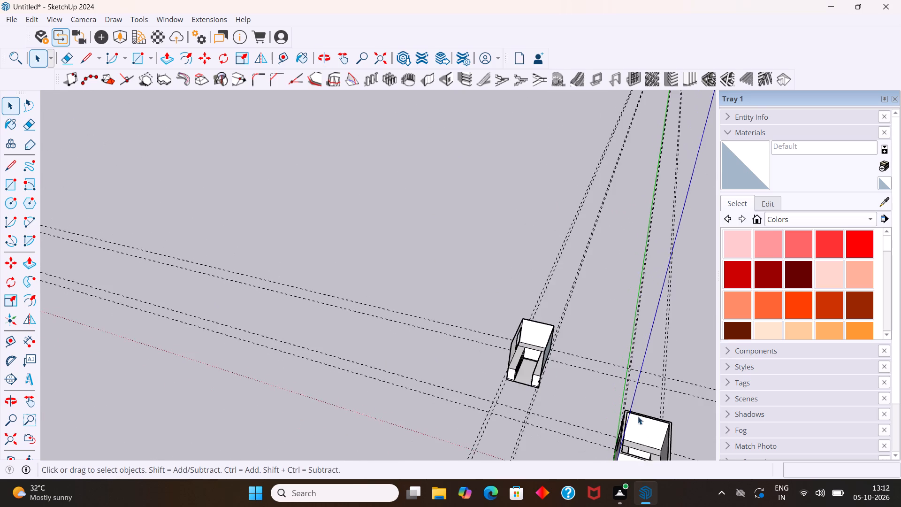
pyautogui.scroll(-12, 638, 416)
pyautogui.scroll(7, 638, 444)
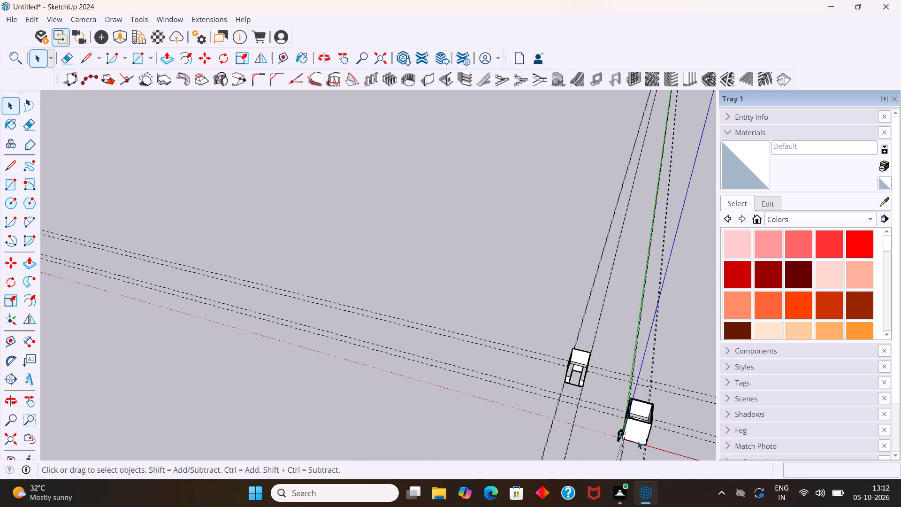
pyautogui.scroll(12, 638, 441)
pyautogui.moveTo(652, 408); pyautogui.dragTo(632, 431, button='middle')
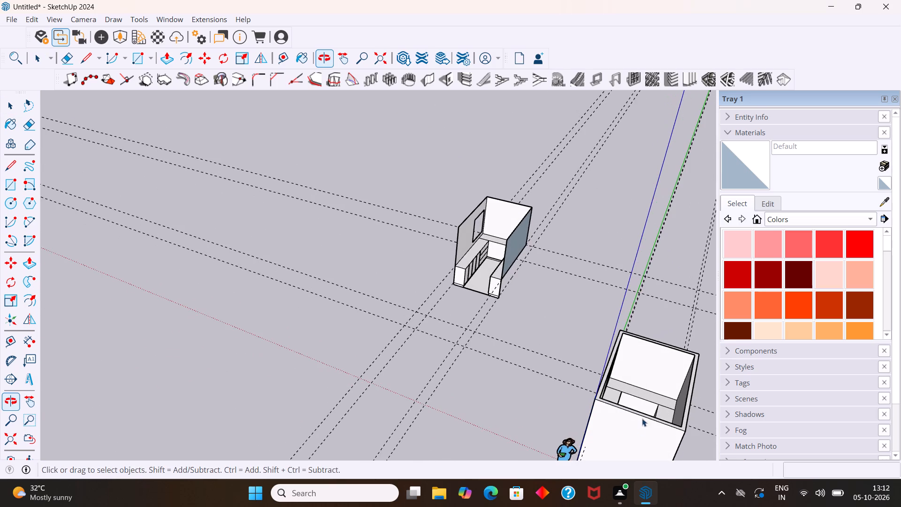
pyautogui.scroll(5, 642, 406)
pyautogui.moveTo(643, 383); pyautogui.dragTo(503, 390, button='middle')
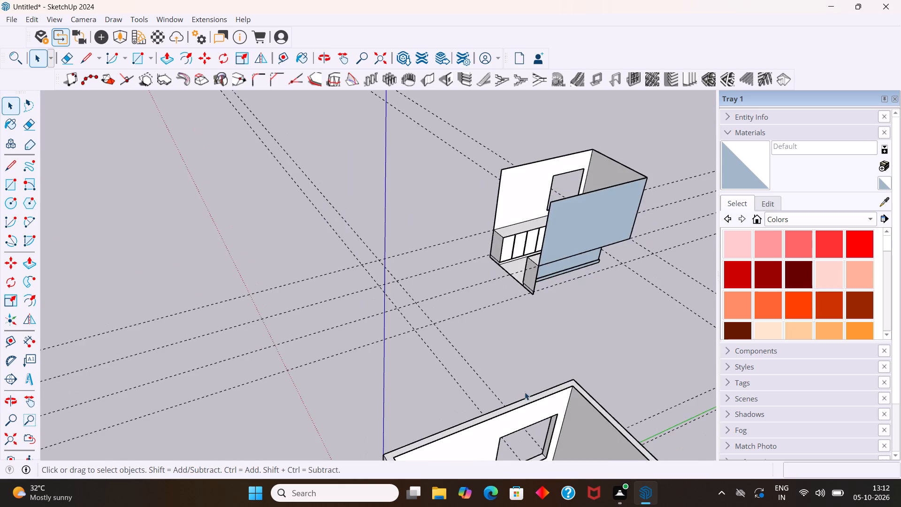
pyautogui.scroll(-10, 538, 350)
pyautogui.moveTo(552, 401); pyautogui.dragTo(614, 378, button='middle')
pyautogui.scroll(-5, 592, 366)
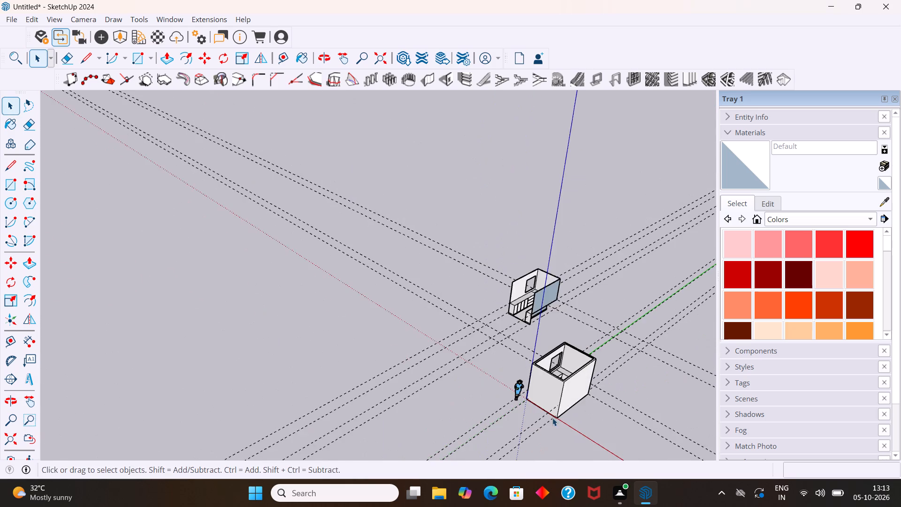
pyautogui.moveTo(546, 431); pyautogui.dragTo(560, 469, button='middle')
pyautogui.scroll(11, 559, 382)
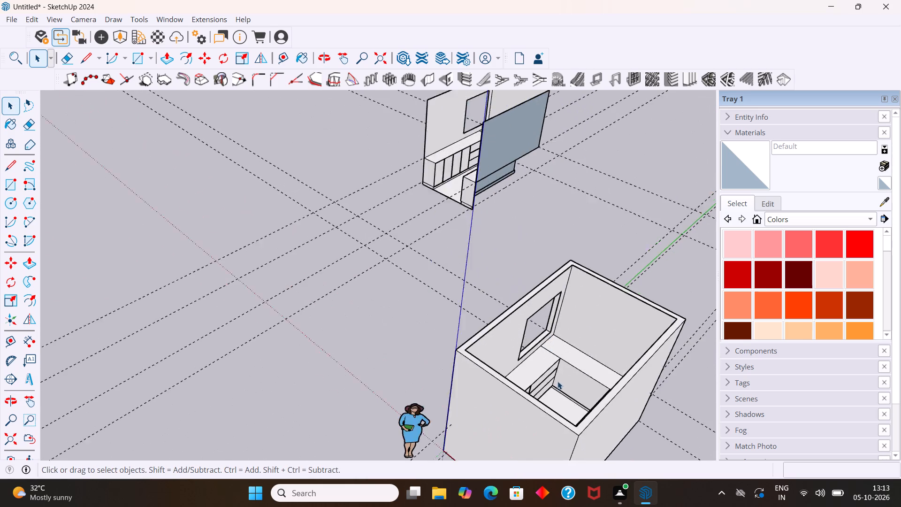
pyautogui.scroll(9, 557, 381)
pyautogui.moveTo(493, 413); pyautogui.dragTo(558, 386, button='middle')
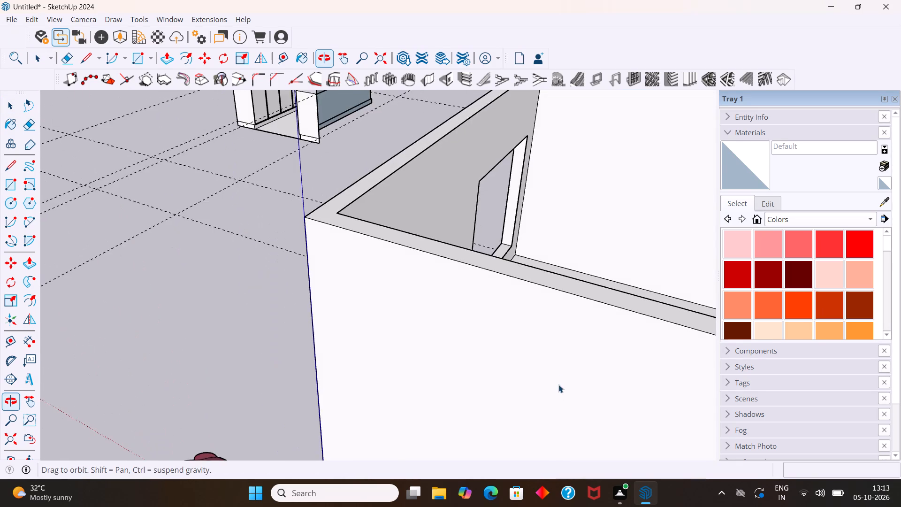
pyautogui.scroll(-5, 557, 369)
pyautogui.scroll(-4, 411, 288)
pyautogui.scroll(-4, 351, 225)
pyautogui.scroll(-4, 317, 140)
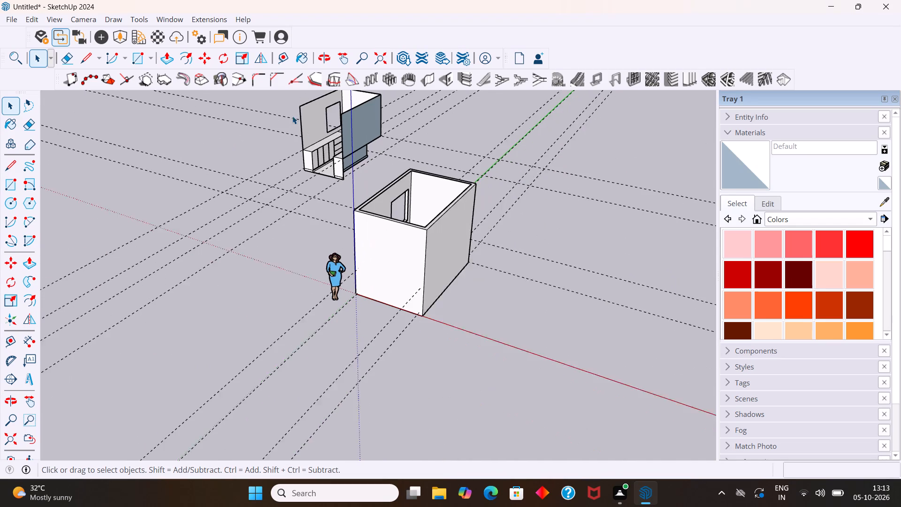
pyautogui.scroll(10, 303, 127)
pyautogui.moveTo(345, 145); pyautogui.dragTo(397, 178, button='middle')
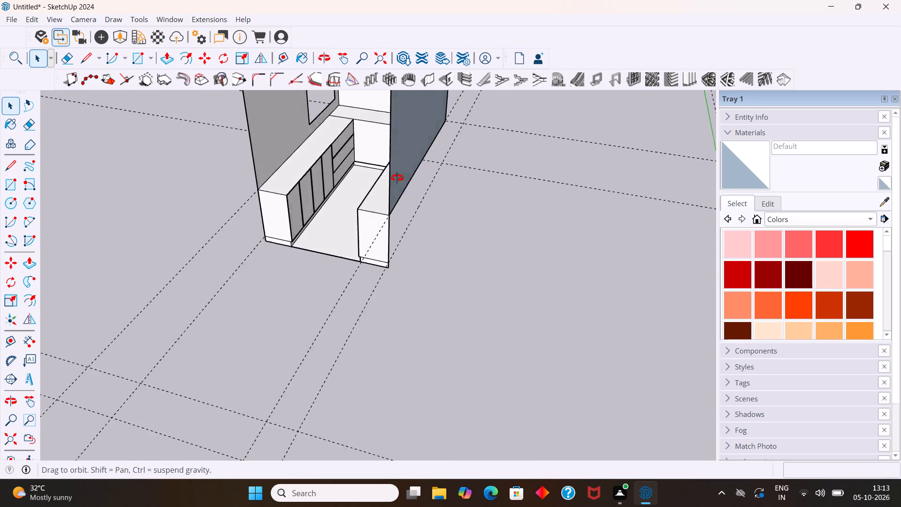
pyautogui.moveTo(397, 178); pyautogui.dragTo(399, 174, button='middle')
pyautogui.scroll(10, 364, 144)
pyautogui.moveTo(350, 178); pyautogui.dragTo(316, 165, button='middle')
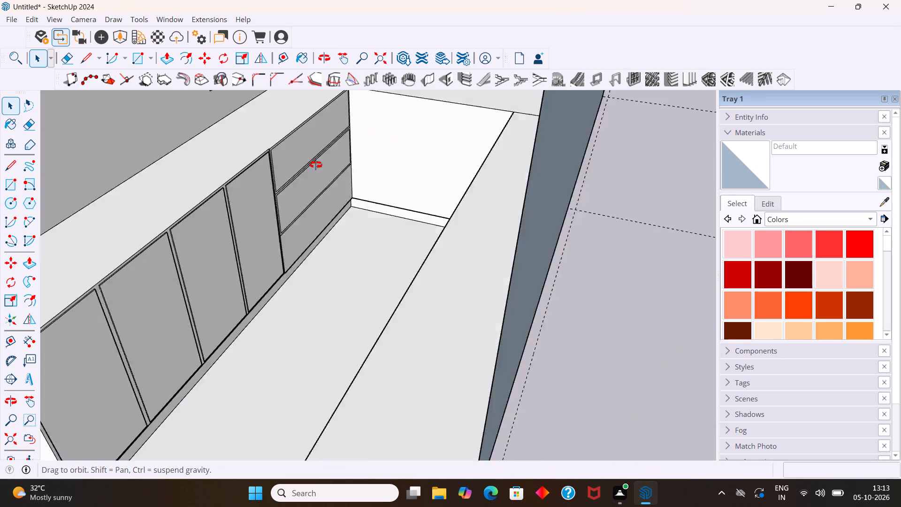
pyautogui.moveTo(316, 165); pyautogui.dragTo(304, 138, button='middle')
pyautogui.scroll(11, 304, 138)
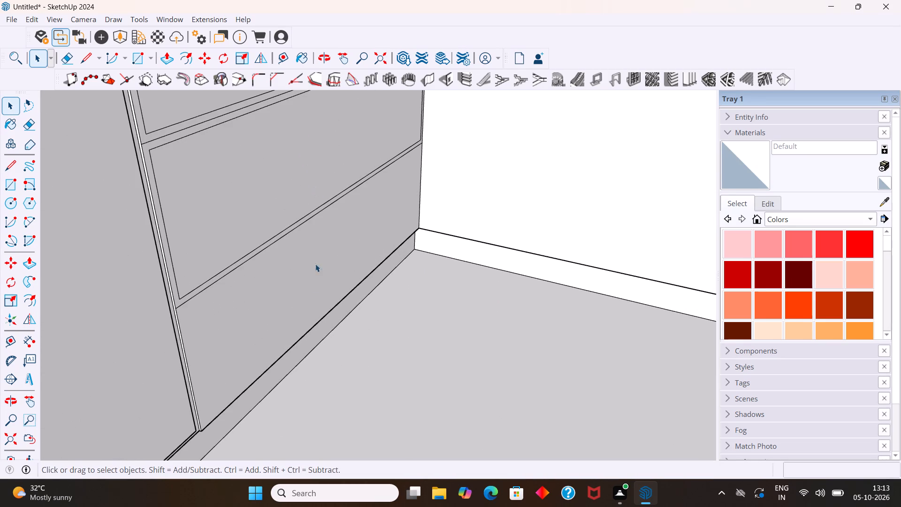
# Offset the outline of the bottom drawer panel in the corner front inward by 0.5".
pyautogui.click(316, 291)
pyautogui.doubleClick(309, 290)
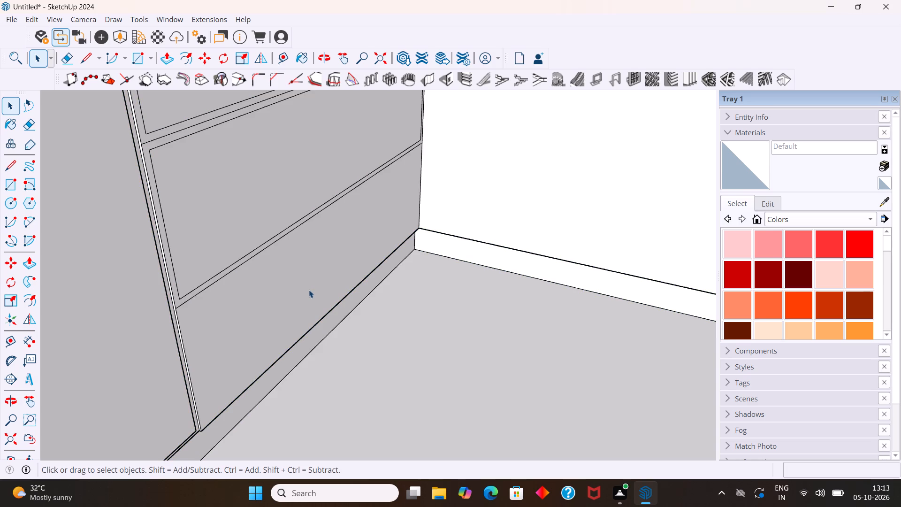
pyautogui.doubleClick(309, 290)
pyautogui.scroll(-18, 306, 293)
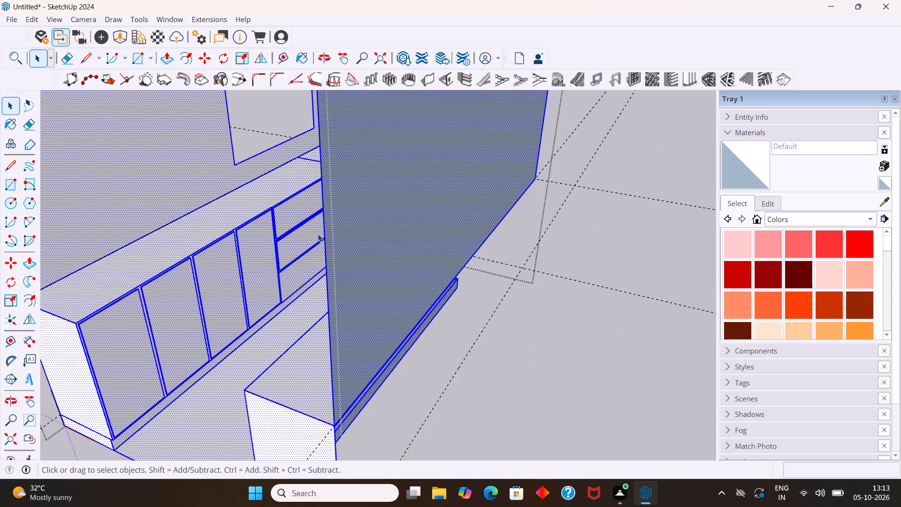
pyautogui.click(484, 318)
pyautogui.doubleClick(315, 264)
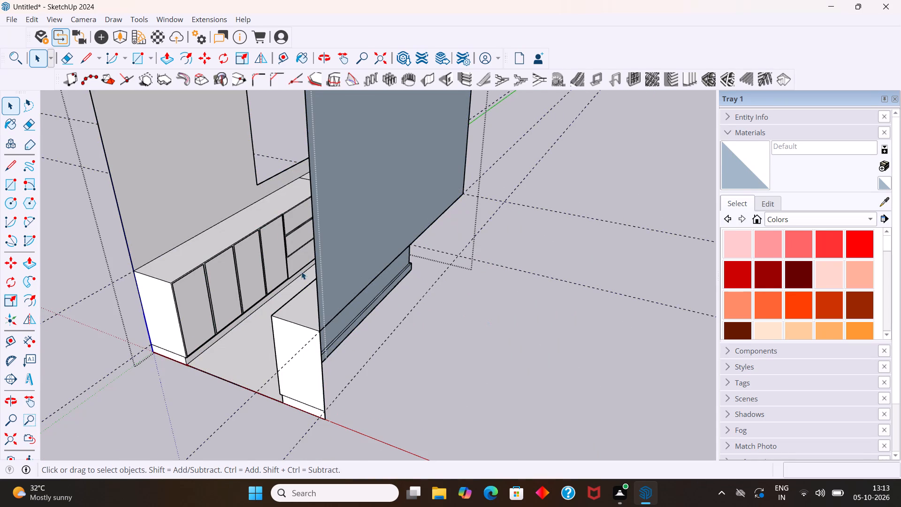
pyautogui.scroll(11, 279, 264)
pyautogui.scroll(7, 327, 256)
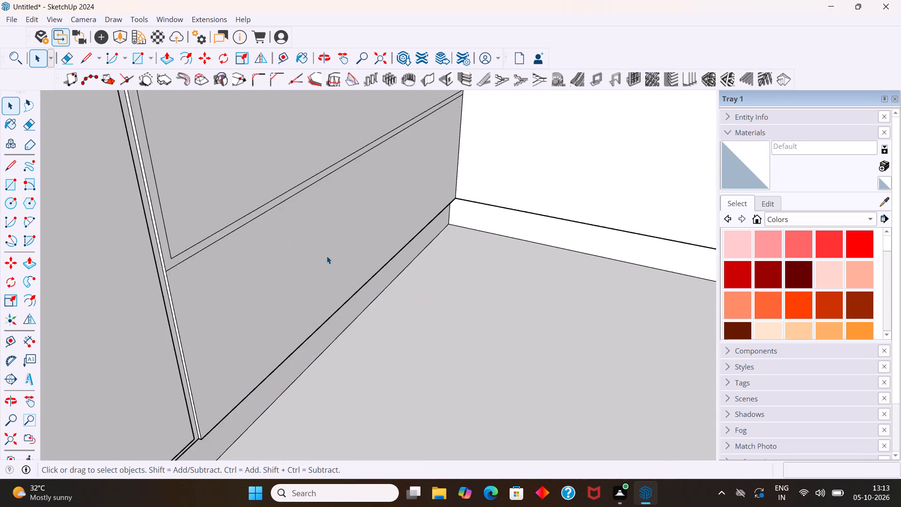
pyautogui.scroll(5, 327, 256)
pyautogui.click(326, 245)
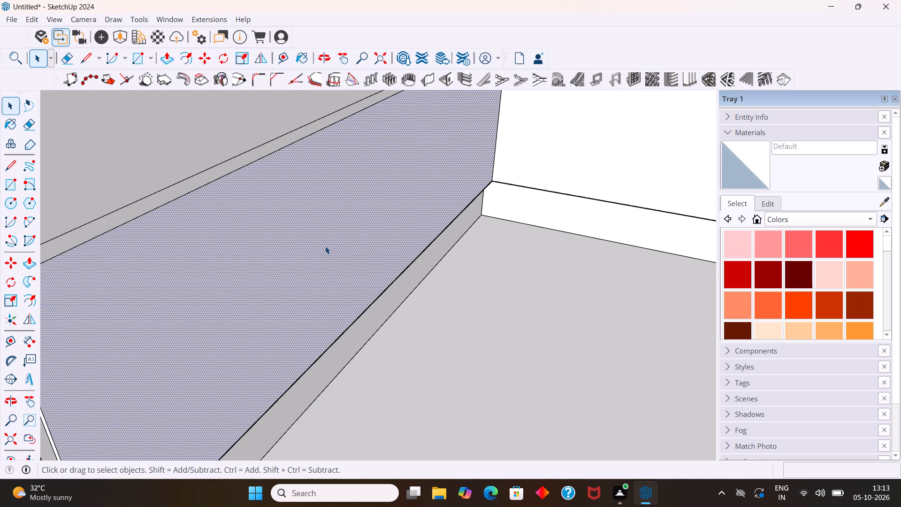
pyautogui.press('f')
pyautogui.moveTo(323, 248); pyautogui.dragTo(285, 263)
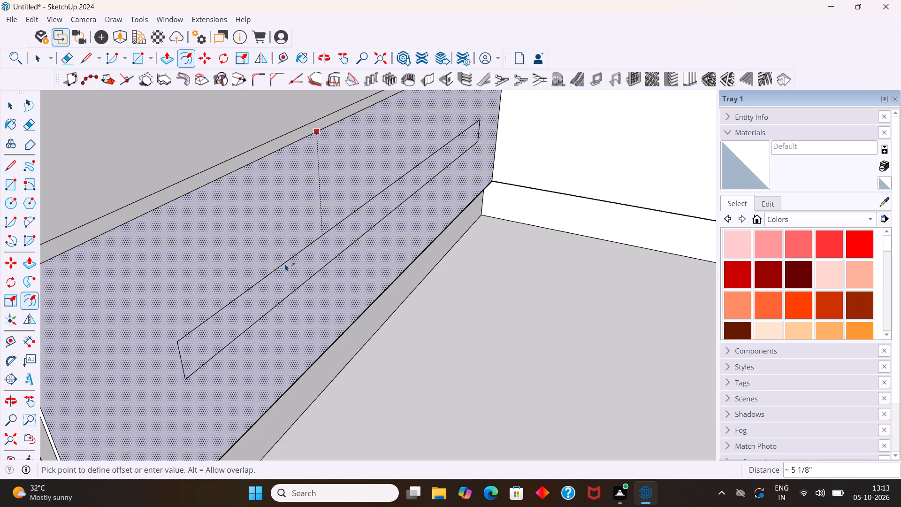
pyautogui.moveTo(285, 263); pyautogui.dragTo(284, 268)
pyautogui.write('0.')
pyautogui.press('5')
pyautogui.press('Return')
pyautogui.press('space')
# Erase the two original dividing edges between the top, middle and bottom drawer borders in the corner front.
pyautogui.scroll(-14, 285, 274)
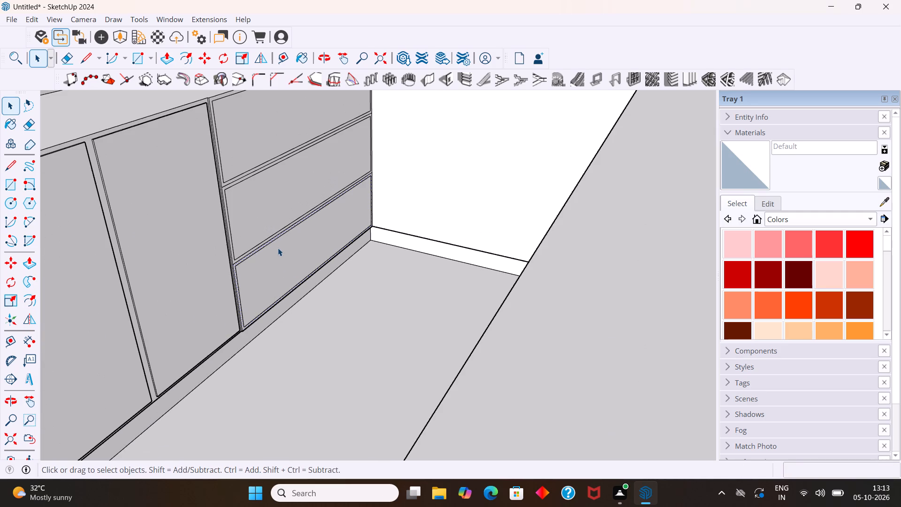
pyautogui.press('e')
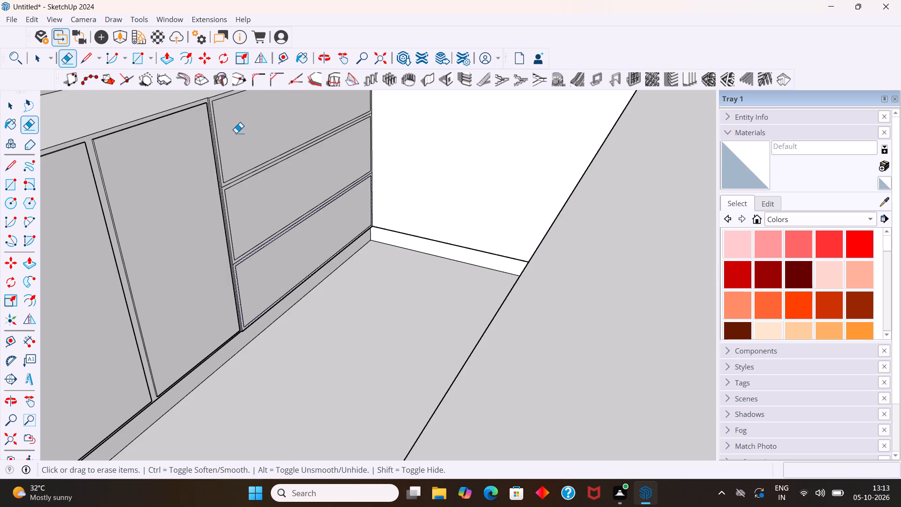
pyautogui.scroll(-1, 236, 135)
pyautogui.scroll(10, 256, 177)
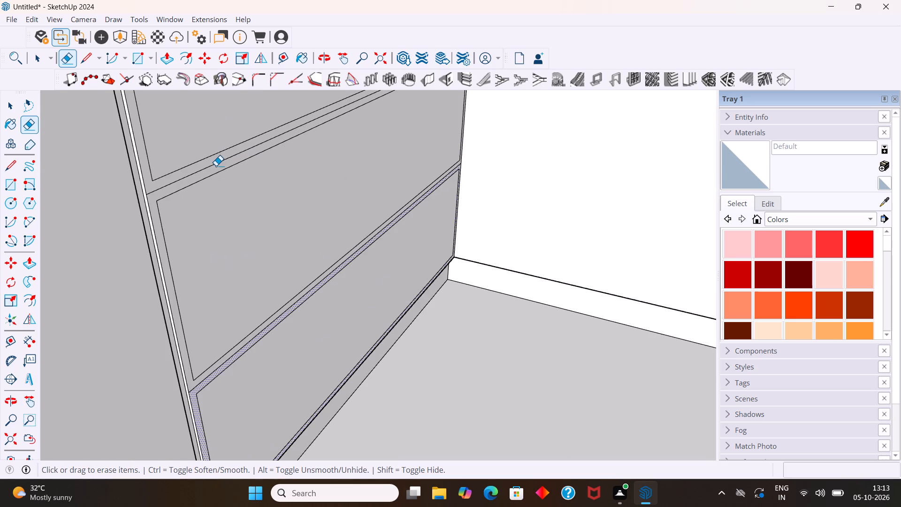
pyautogui.click(216, 164)
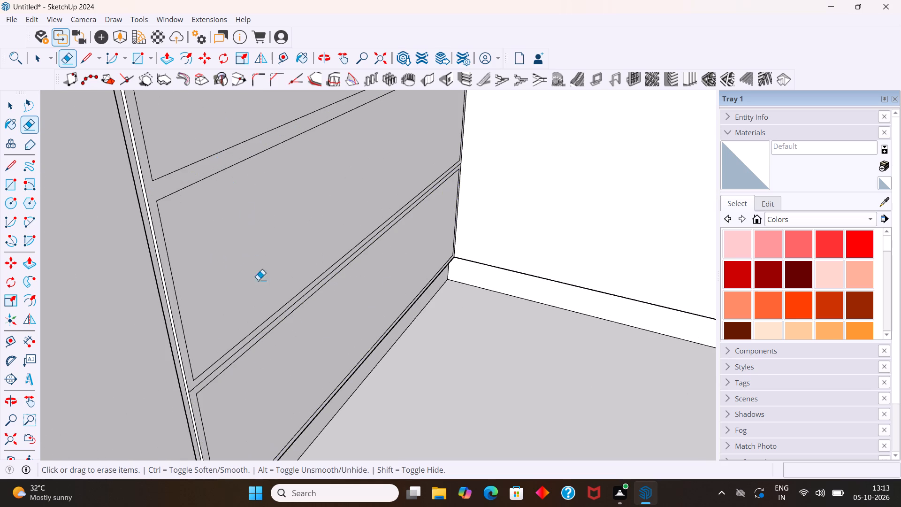
pyautogui.click(262, 331)
pyautogui.moveTo(359, 378); pyautogui.dragTo(349, 323, button='middle')
pyautogui.middleClick(349, 323)
pyautogui.middleClick(349, 323)
pyautogui.press('space')
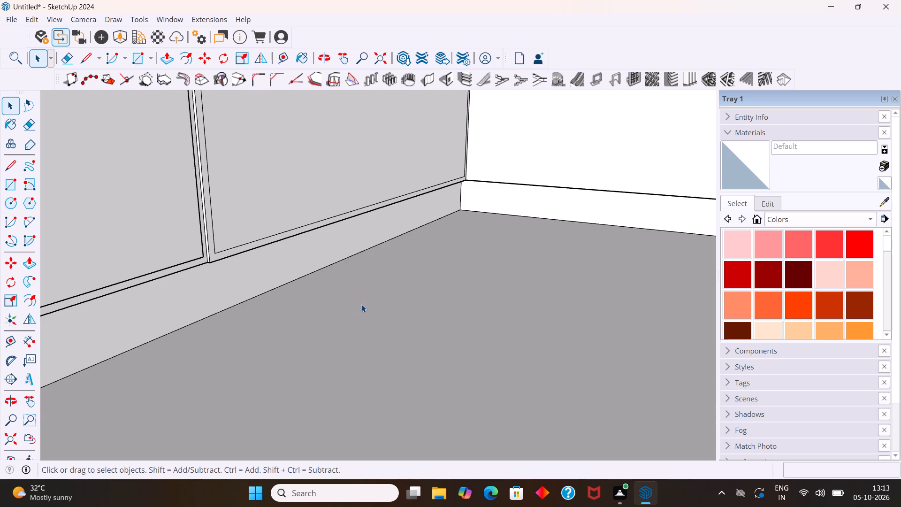
# Examine the window-side doors and corner drawers from the kitchen's open end, including their relation to the opposite counter run.
pyautogui.scroll(-8, 344, 269)
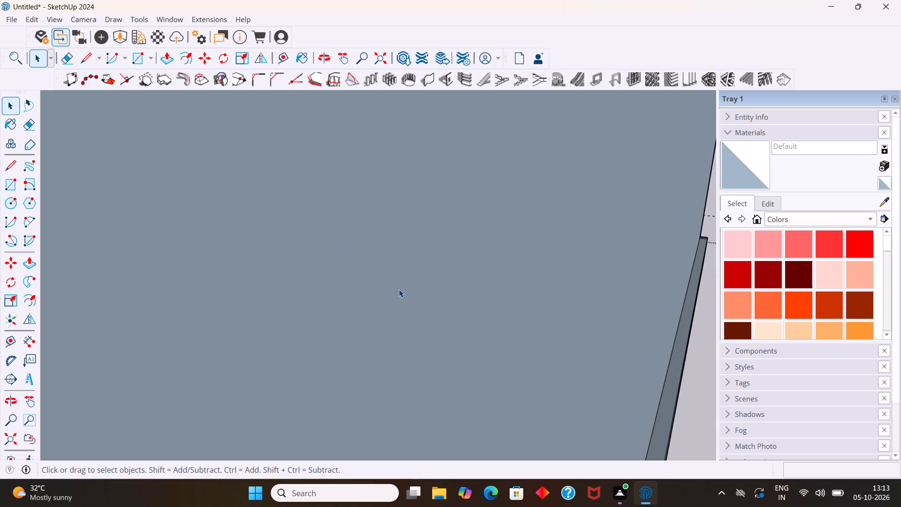
pyautogui.press('space')
pyautogui.press('u')
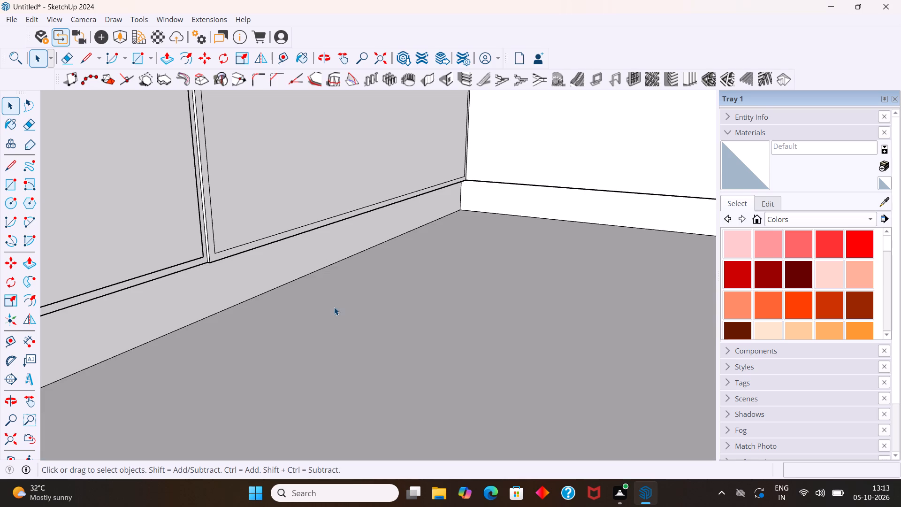
pyautogui.scroll(-8, 298, 189)
pyautogui.moveTo(376, 237); pyautogui.dragTo(401, 239, button='middle')
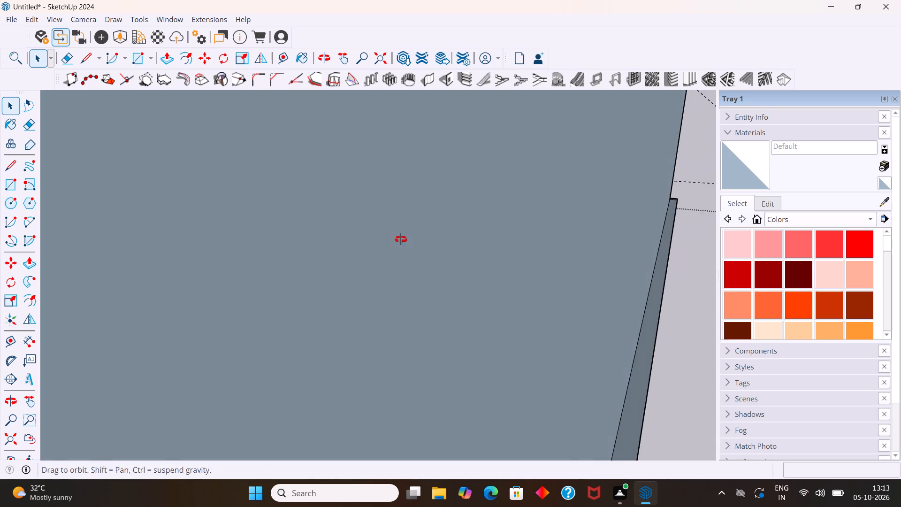
pyautogui.moveTo(401, 239); pyautogui.dragTo(406, 241, button='middle')
pyautogui.scroll(-20, 407, 243)
pyautogui.scroll(-7, 407, 243)
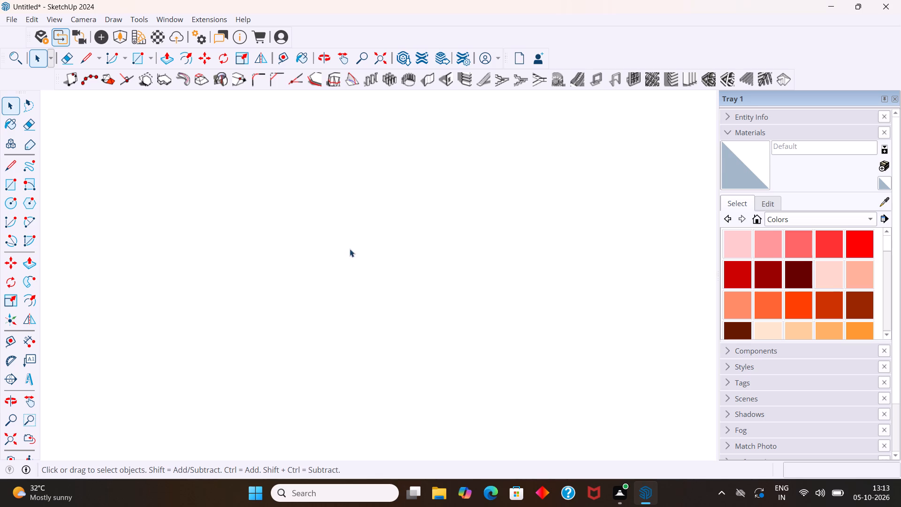
pyautogui.scroll(-19, 350, 249)
pyautogui.scroll(-7, 301, 239)
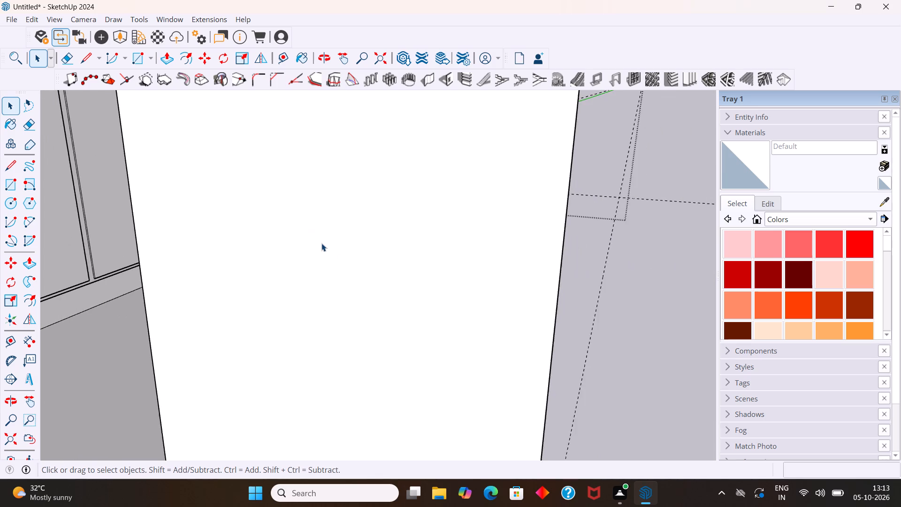
pyautogui.scroll(-5, 321, 243)
pyautogui.scroll(-4, 259, 226)
pyautogui.scroll(-1, 177, 227)
pyautogui.moveTo(178, 228); pyautogui.dragTo(205, 245, button='middle')
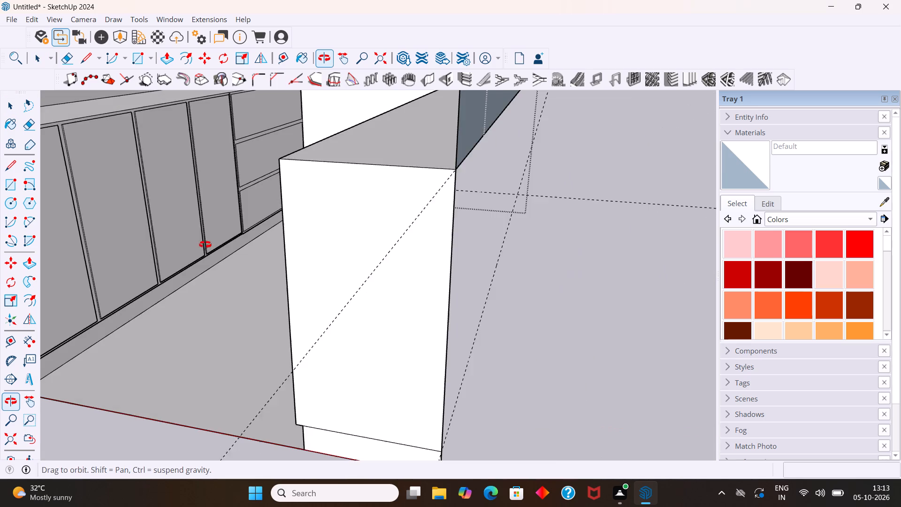
pyautogui.moveTo(205, 245); pyautogui.dragTo(205, 244, button='middle')
pyautogui.scroll(3, 242, 180)
pyautogui.moveTo(242, 176); pyautogui.dragTo(290, 208, button='middle')
pyautogui.scroll(-9, 290, 204)
pyautogui.moveTo(308, 227); pyautogui.dragTo(186, 229, button='middle')
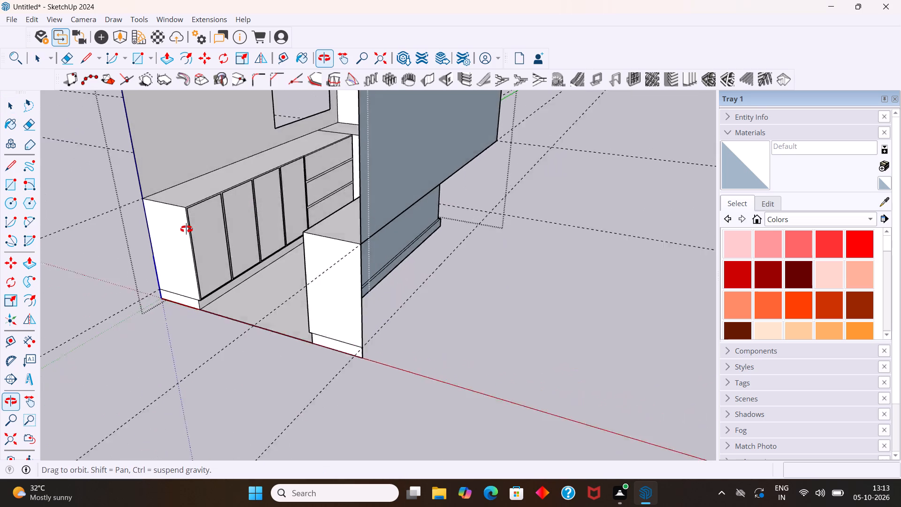
# Examine the window-side door borders and the three bordered corner drawer fronts up close.
pyautogui.moveTo(186, 229); pyautogui.dragTo(191, 223, button='middle')
pyautogui.scroll(12, 181, 228)
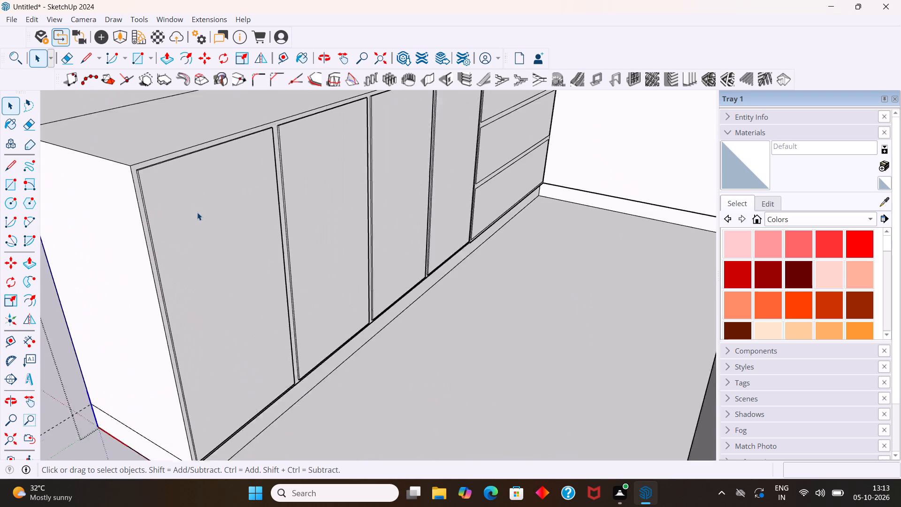
pyautogui.scroll(5, 197, 212)
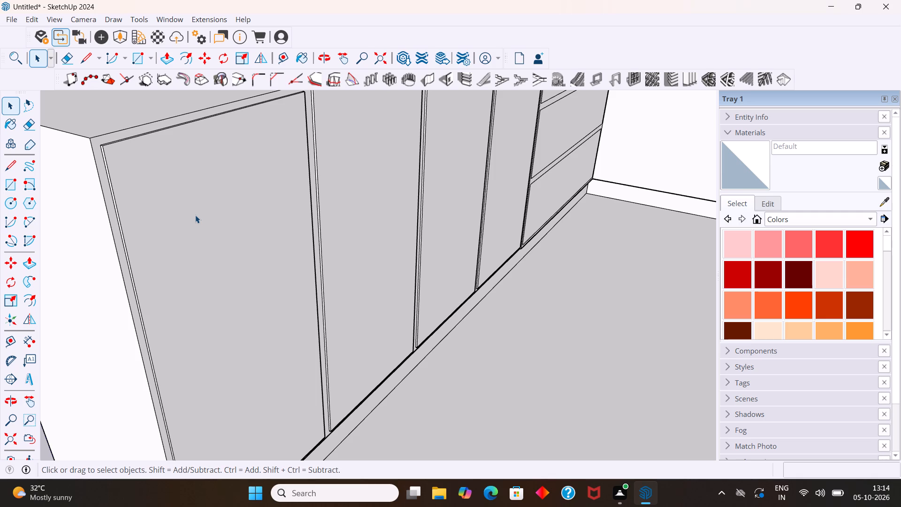
pyautogui.scroll(-4, 411, 276)
pyautogui.moveTo(455, 259); pyautogui.dragTo(258, 275, button='middle')
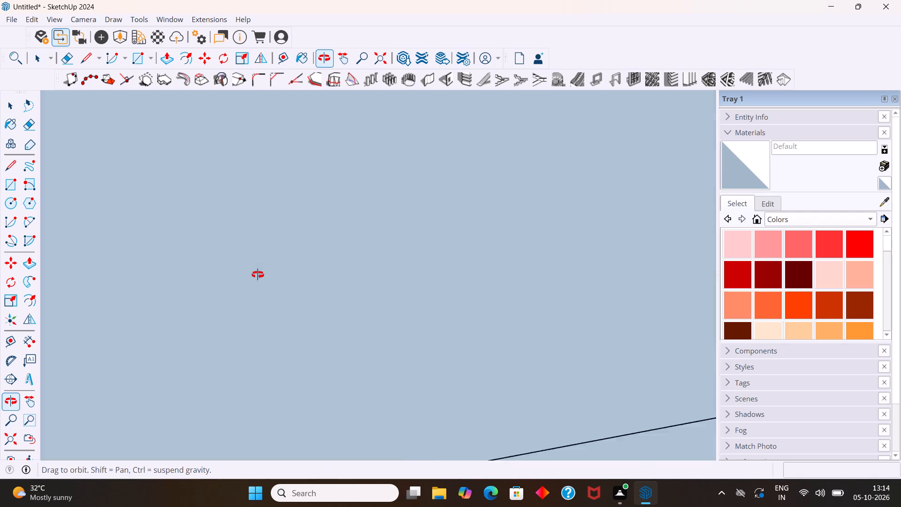
pyautogui.moveTo(258, 275); pyautogui.dragTo(502, 290, button='middle')
pyautogui.scroll(1, 590, 80)
pyautogui.scroll(1, 573, 116)
pyautogui.moveTo(536, 114); pyautogui.dragTo(503, 123, button='middle')
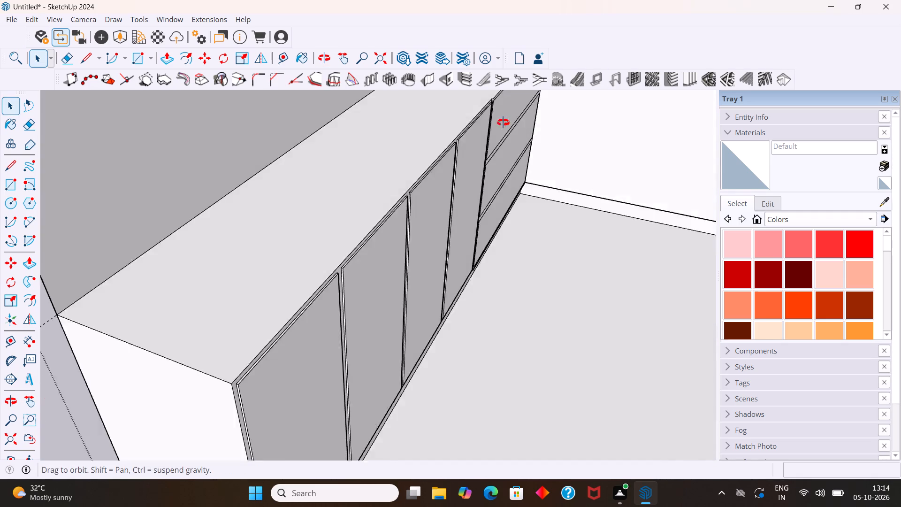
pyautogui.moveTo(503, 123); pyautogui.dragTo(413, 153, button='middle')
pyautogui.scroll(2, 423, 154)
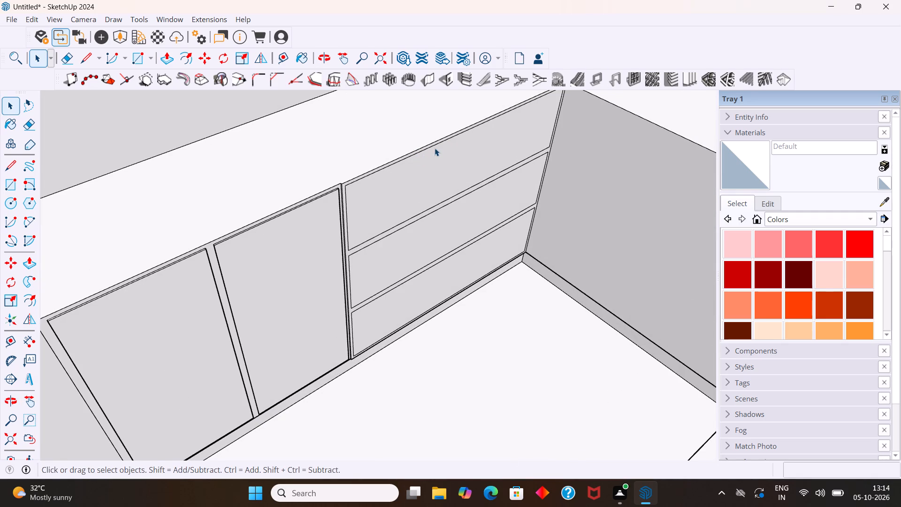
pyautogui.scroll(4, 435, 158)
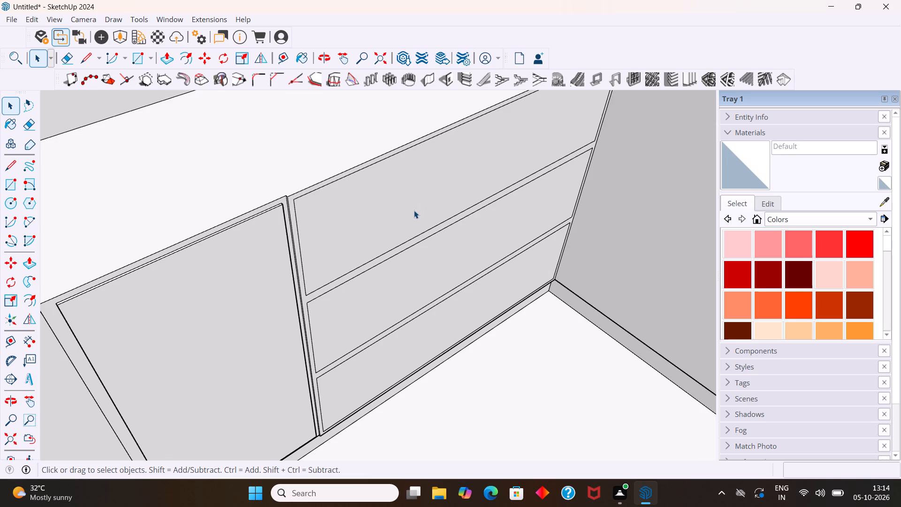
pyautogui.scroll(2, 412, 222)
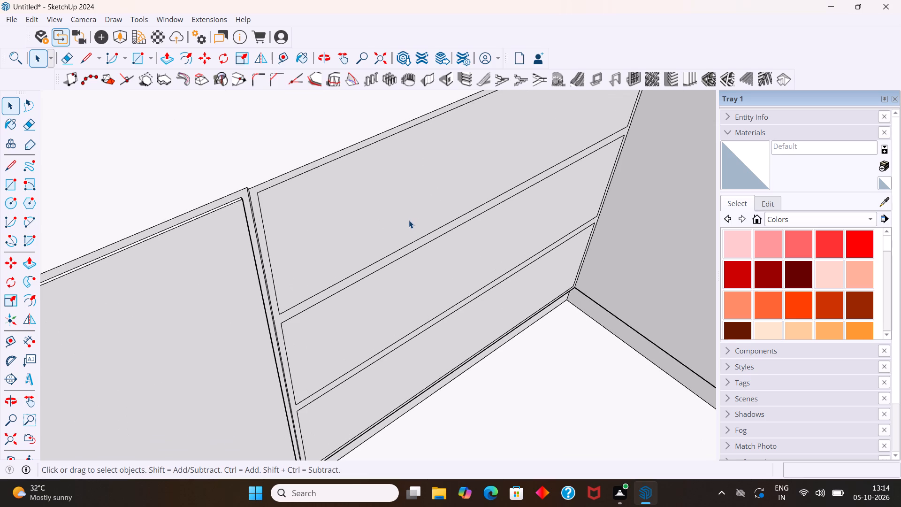
pyautogui.moveTo(407, 220); pyautogui.dragTo(346, 256, button='middle')
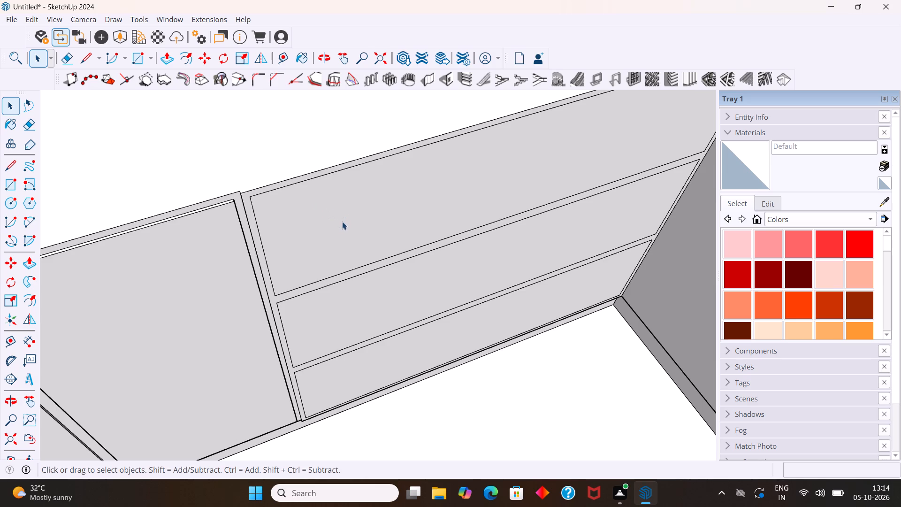
pyautogui.scroll(1, 313, 196)
pyautogui.moveTo(312, 196); pyautogui.dragTo(269, 232, button='middle')
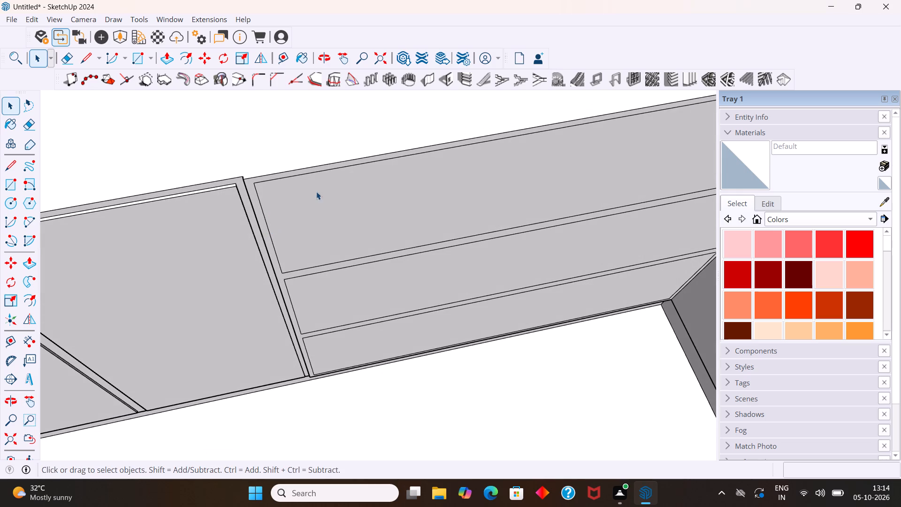
pyautogui.scroll(2, 322, 168)
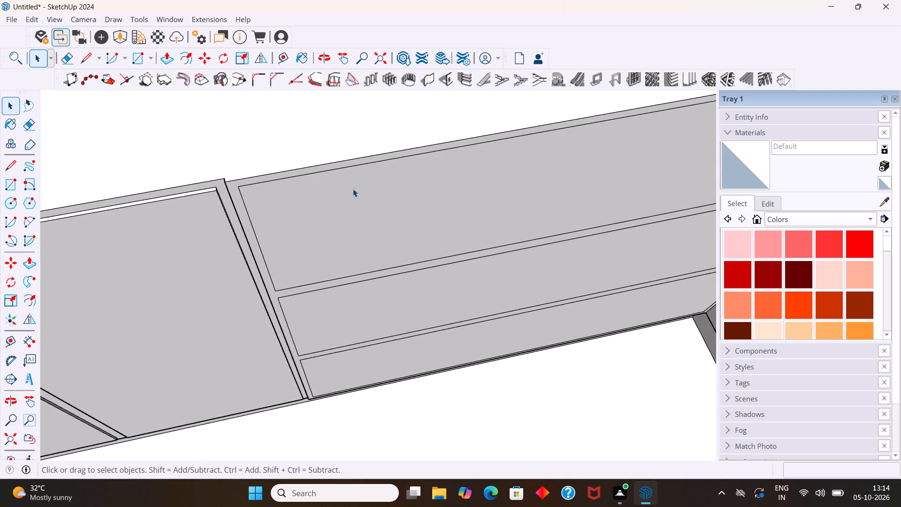
# Select the top drawer panel in the corner front and examine it against the neighbouring drawers and doors.
pyautogui.click(401, 215)
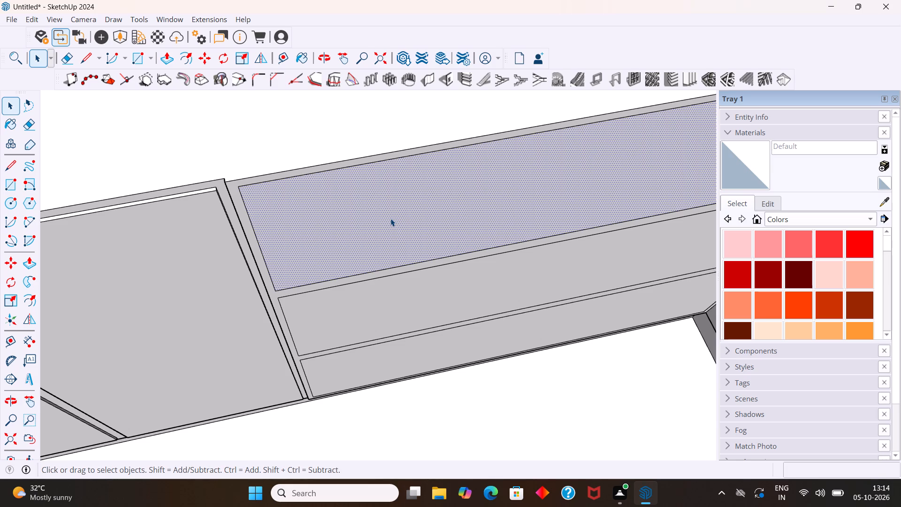
pyautogui.scroll(1, 389, 228)
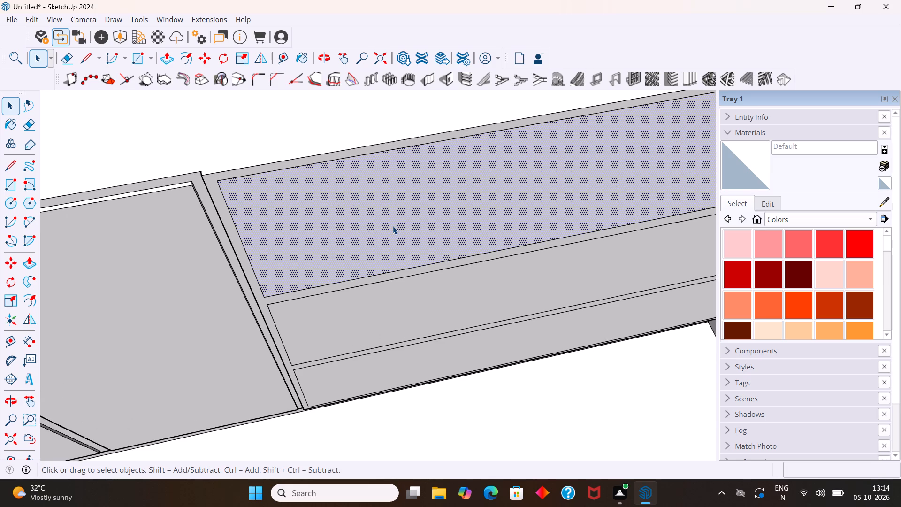
pyautogui.scroll(-6, 393, 226)
pyautogui.moveTo(409, 225); pyautogui.dragTo(366, 206, button='middle')
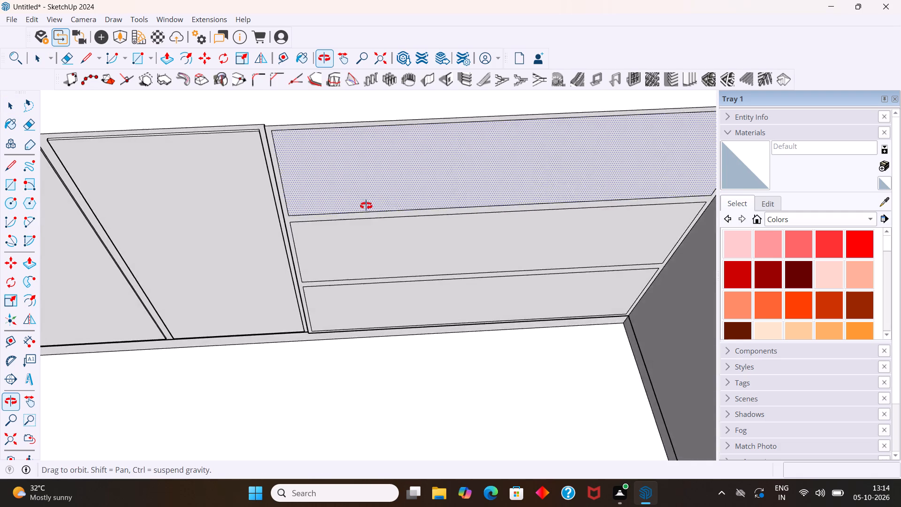
pyautogui.moveTo(366, 206); pyautogui.dragTo(334, 227, button='middle')
pyautogui.scroll(-1, 326, 241)
pyautogui.middleClick(335, 227)
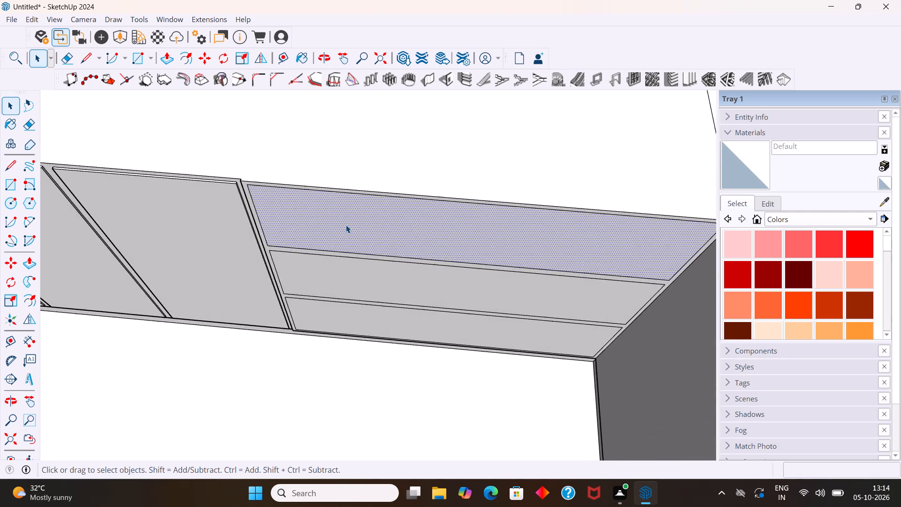
pyautogui.scroll(-7, 346, 225)
pyautogui.moveTo(341, 291); pyautogui.dragTo(493, 260, button='middle')
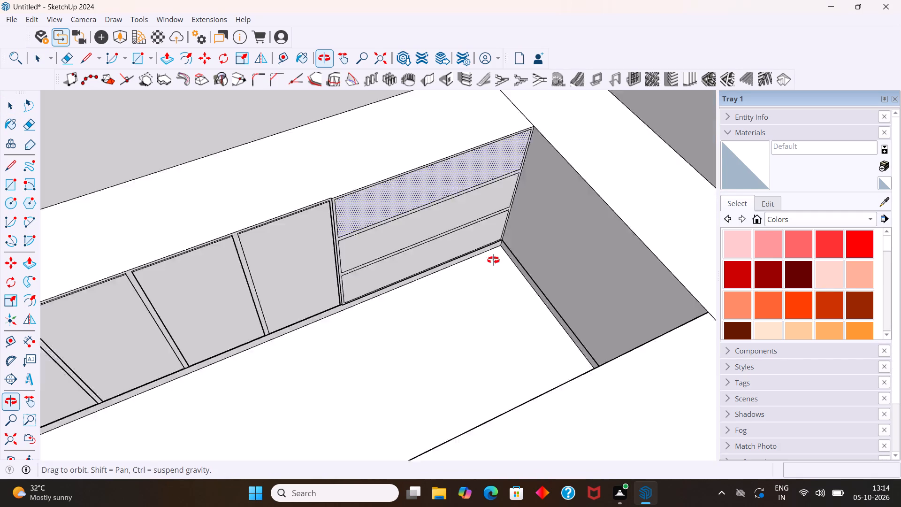
pyautogui.moveTo(493, 260); pyautogui.dragTo(530, 258, button='middle')
pyautogui.middleClick(530, 258)
pyautogui.press('space')
# Examine the whole kitchen from above and from its open end, returning to the window-side counter top.
pyautogui.scroll(-8, 524, 248)
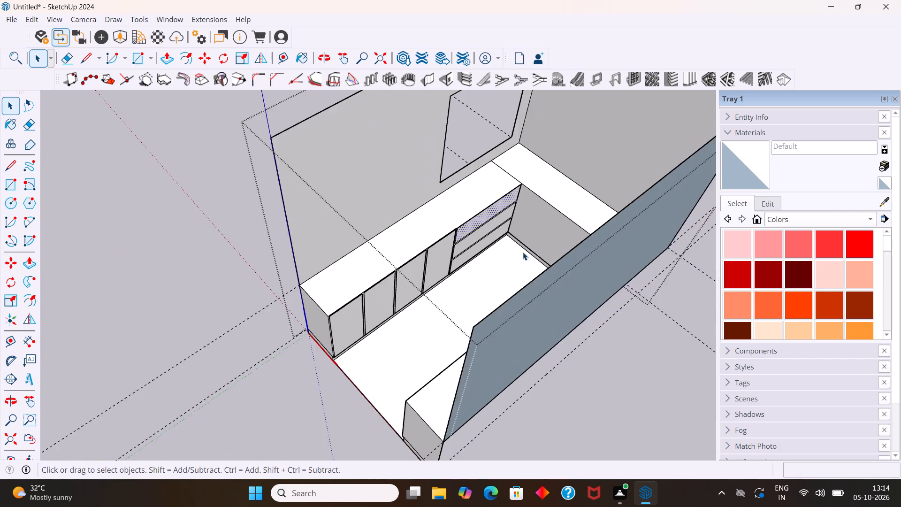
pyautogui.middleClick(523, 252)
pyautogui.moveTo(523, 252); pyautogui.dragTo(567, 181, button='middle')
pyautogui.moveTo(370, 304); pyautogui.dragTo(378, 304, button='middle')
pyautogui.moveTo(394, 300); pyautogui.dragTo(566, 133, button='middle')
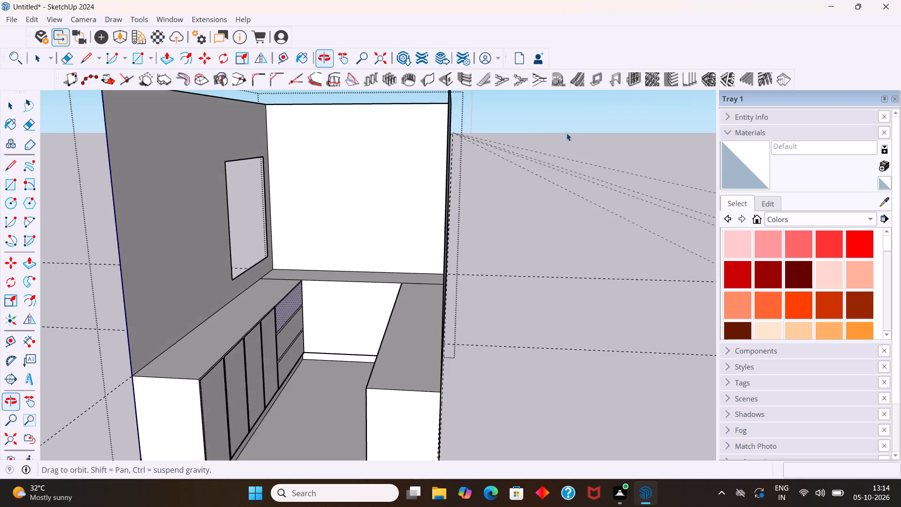
pyautogui.moveTo(566, 133); pyautogui.dragTo(566, 132, button='middle')
pyautogui.scroll(-7, 566, 133)
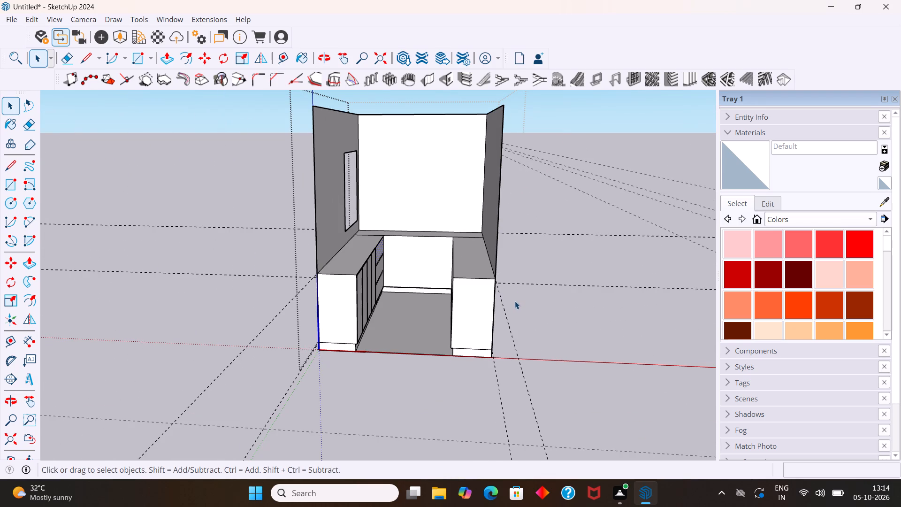
pyautogui.scroll(-2, 506, 307)
pyautogui.moveTo(361, 268); pyautogui.dragTo(339, 264, button='middle')
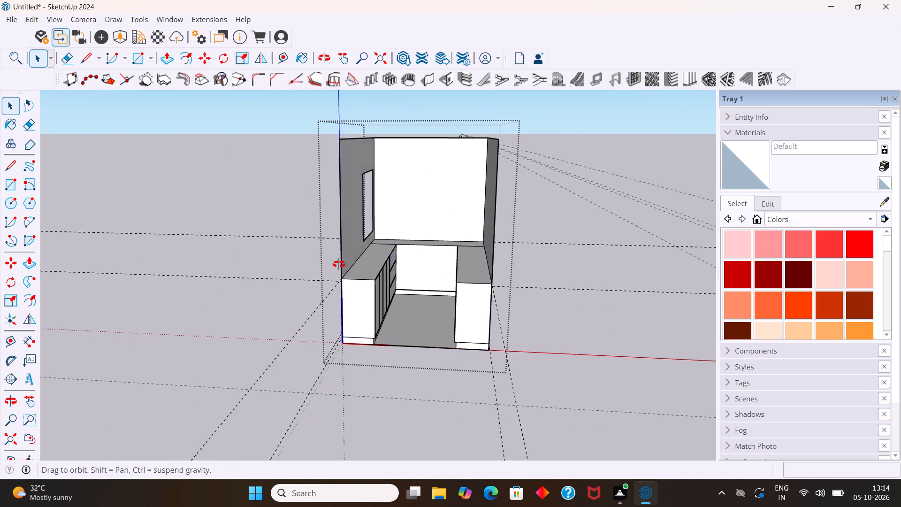
pyautogui.moveTo(339, 264); pyautogui.dragTo(291, 259, button='middle')
pyautogui.scroll(10, 399, 275)
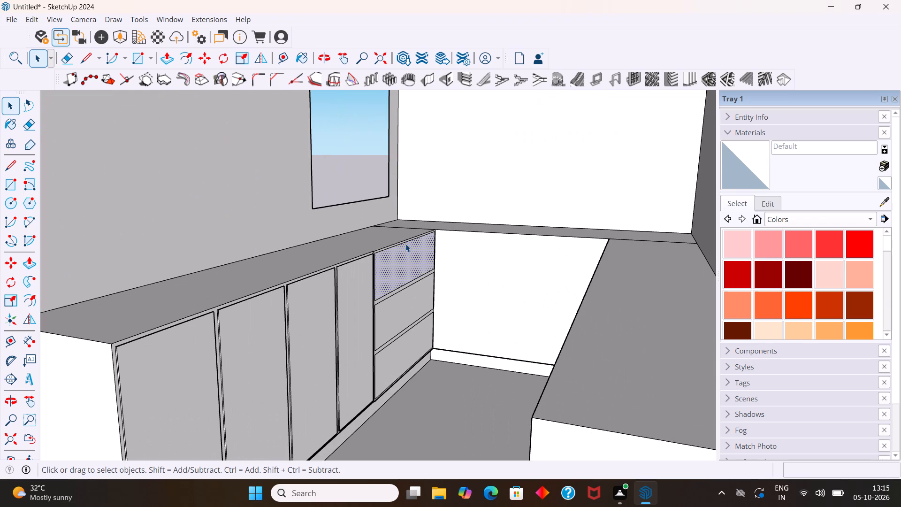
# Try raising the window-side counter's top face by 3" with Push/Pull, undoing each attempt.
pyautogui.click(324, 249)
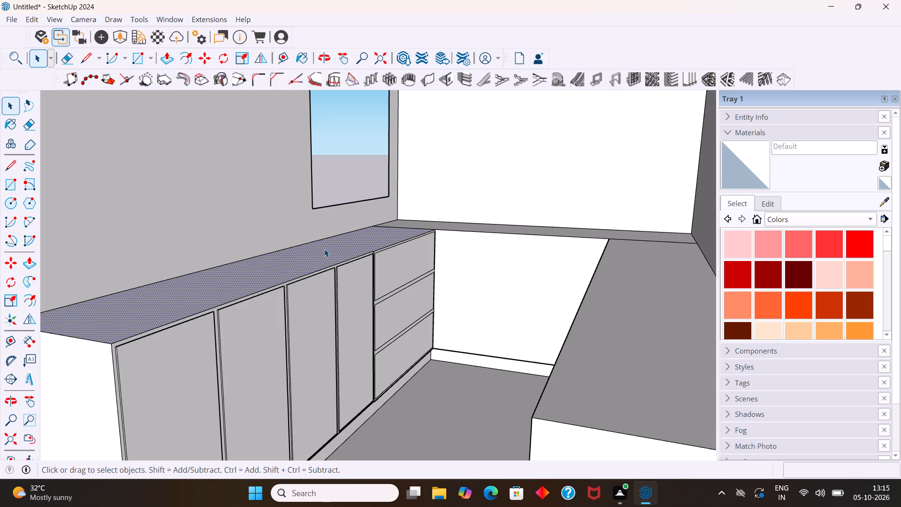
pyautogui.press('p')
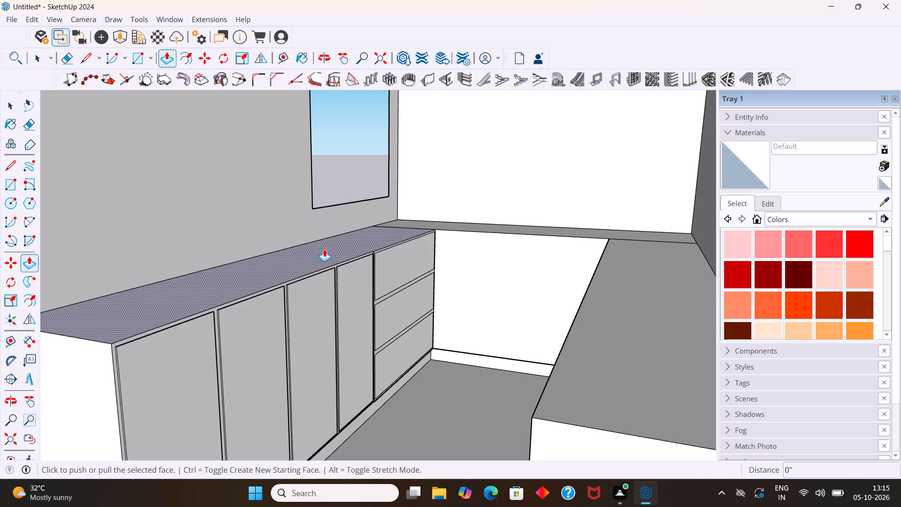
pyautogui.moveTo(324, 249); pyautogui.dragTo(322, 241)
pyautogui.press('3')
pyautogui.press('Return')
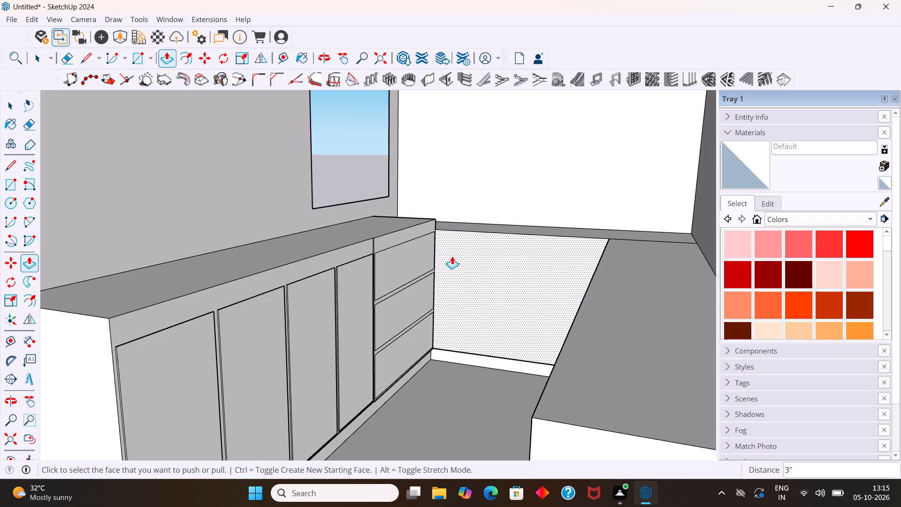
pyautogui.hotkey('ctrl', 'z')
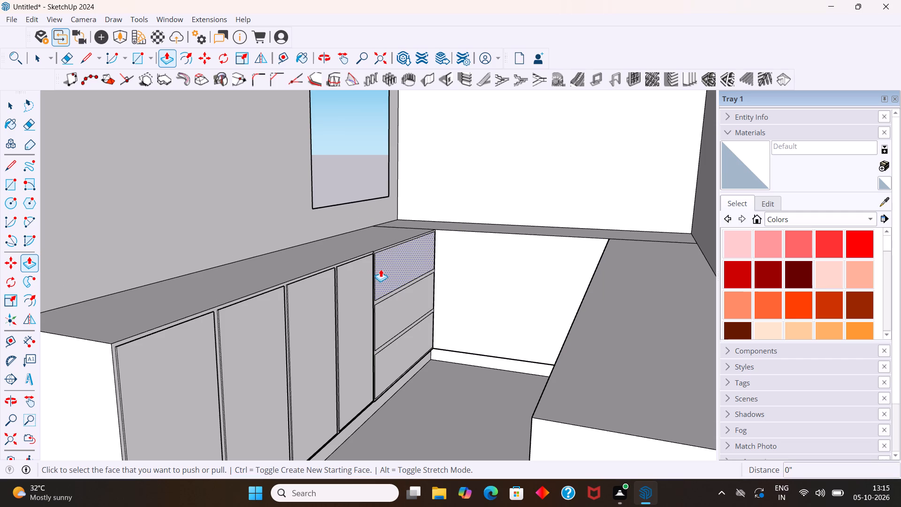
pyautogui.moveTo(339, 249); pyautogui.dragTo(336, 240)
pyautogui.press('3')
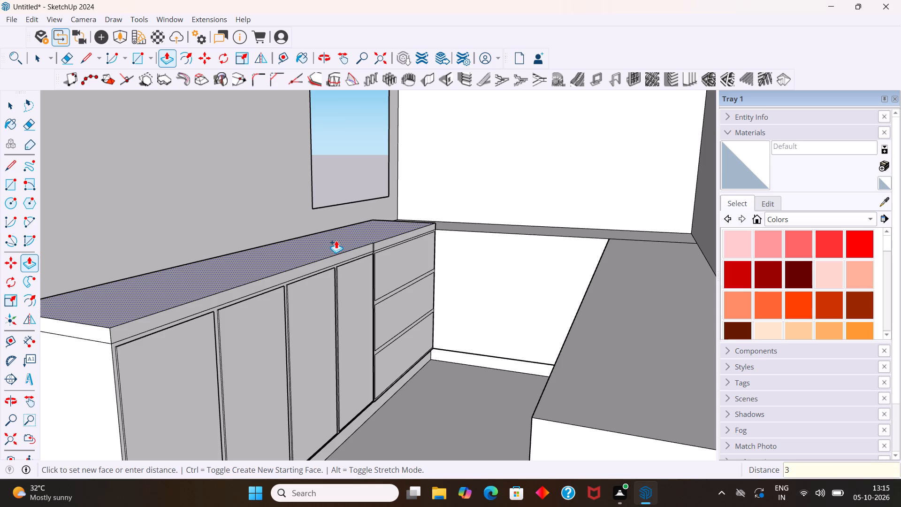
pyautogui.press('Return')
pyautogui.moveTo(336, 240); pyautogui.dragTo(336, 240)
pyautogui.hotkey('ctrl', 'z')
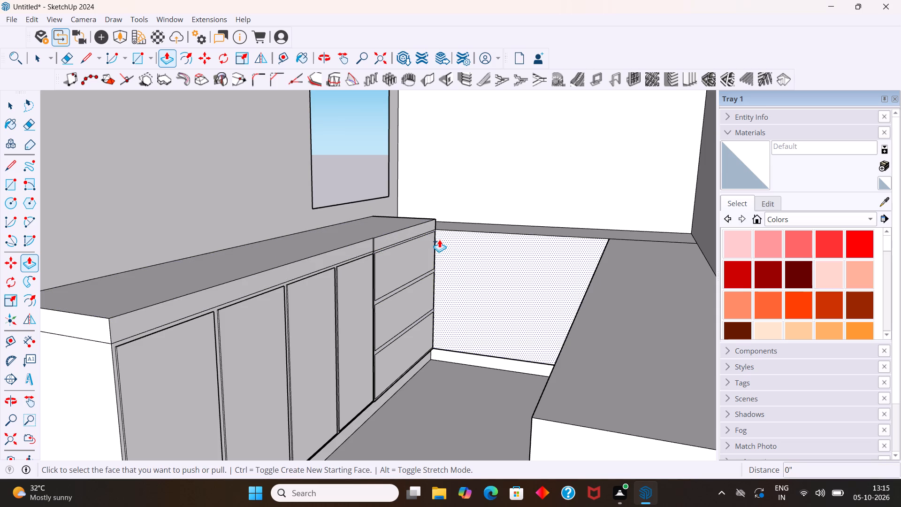
# Push/Pull the top faces of the window-side, back and opposite counter runs upward by 2" each.
pyautogui.moveTo(362, 238); pyautogui.dragTo(360, 234)
pyautogui.press('2')
pyautogui.press('Return')
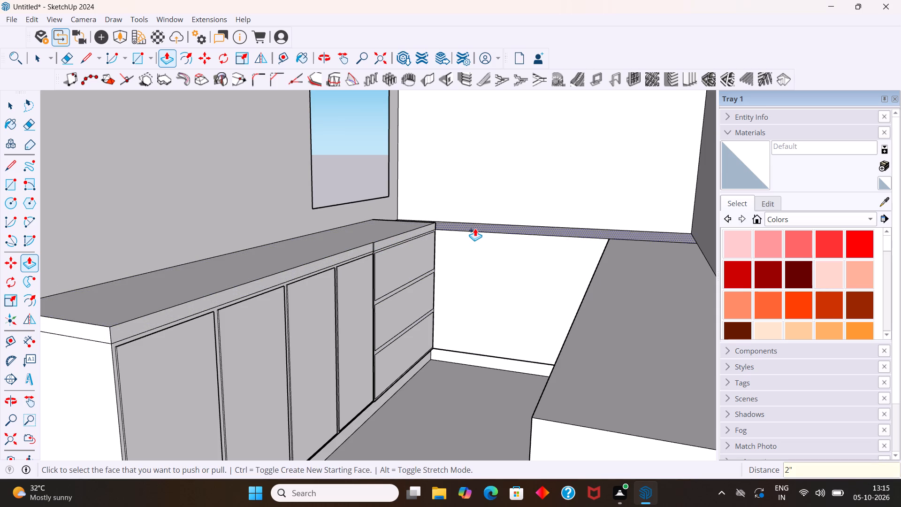
pyautogui.moveTo(495, 218); pyautogui.dragTo(505, 280, button='middle')
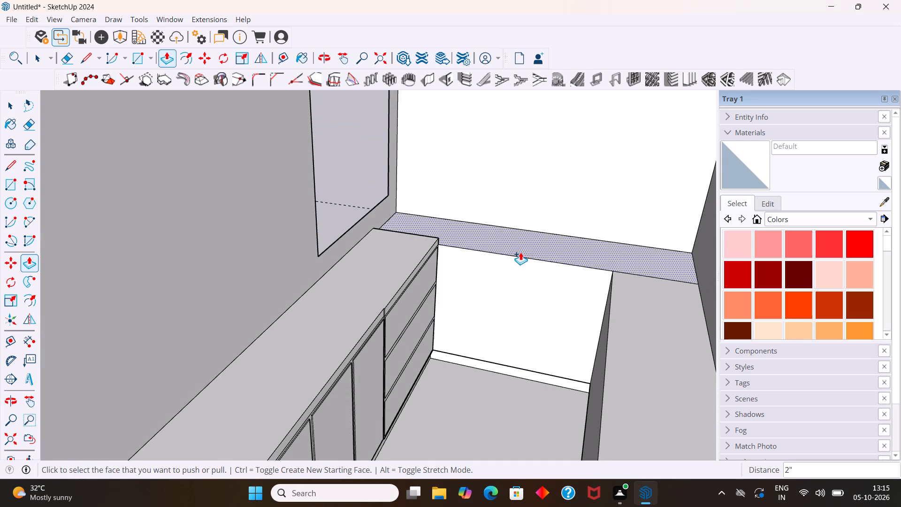
pyautogui.moveTo(520, 248); pyautogui.dragTo(520, 243)
pyautogui.press('2')
pyautogui.press('Return')
pyautogui.moveTo(646, 338); pyautogui.dragTo(646, 329)
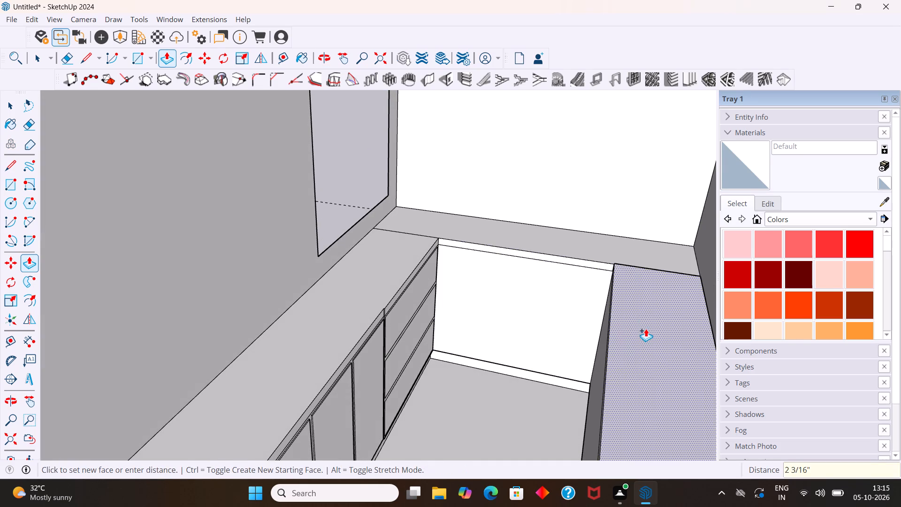
pyautogui.moveTo(646, 329); pyautogui.dragTo(644, 328)
pyautogui.press('2')
pyautogui.press('Return')
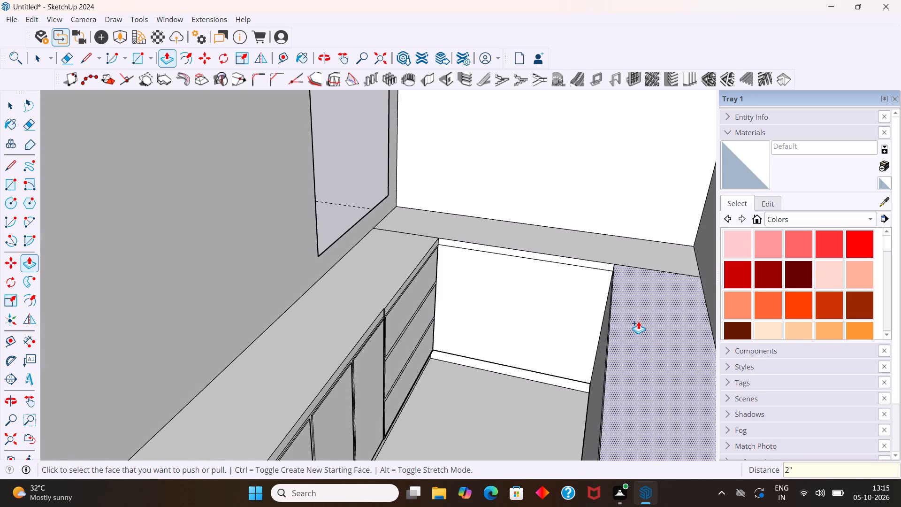
pyautogui.press('space')
# Examine the raised countertop layer from above, from the open end and near the window corner.
pyautogui.scroll(-13, 625, 312)
pyautogui.moveTo(620, 311); pyautogui.dragTo(604, 284, button='middle')
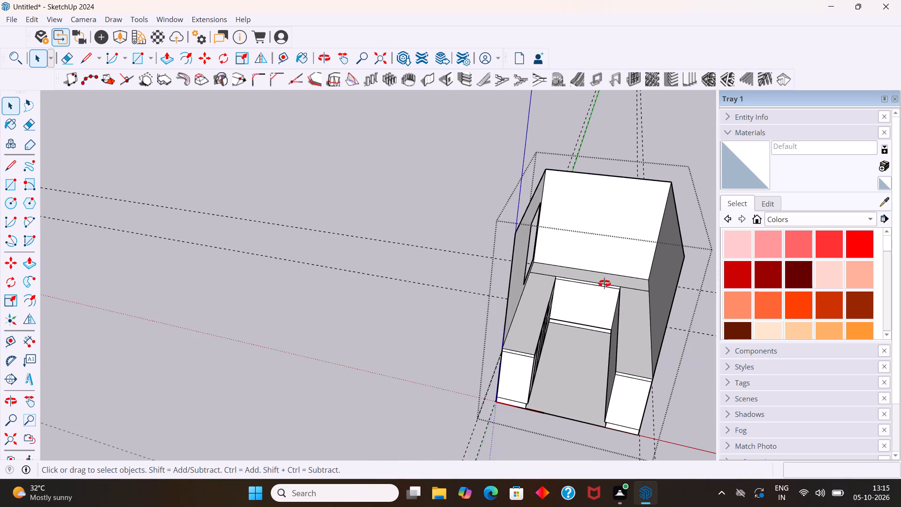
pyautogui.moveTo(604, 284); pyautogui.dragTo(607, 199, button='middle')
pyautogui.scroll(6, 629, 349)
pyautogui.moveTo(616, 329); pyautogui.dragTo(586, 324, button='middle')
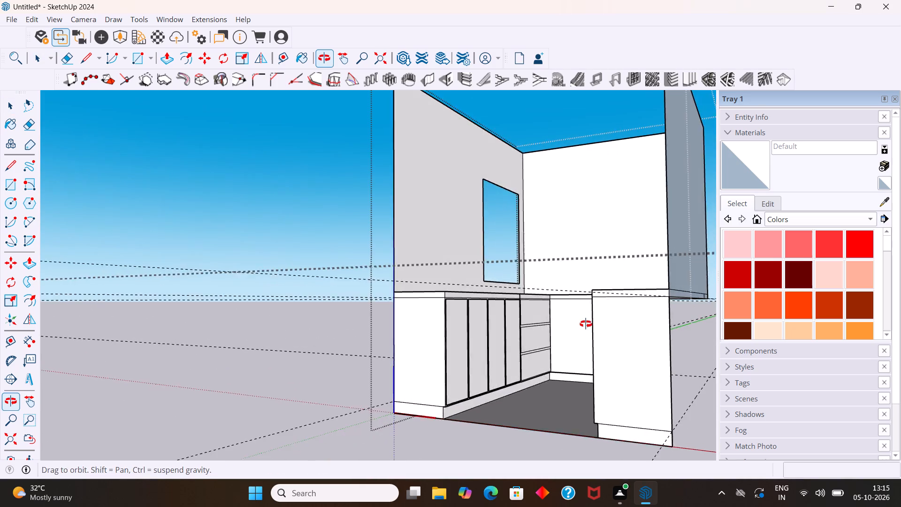
pyautogui.moveTo(586, 324); pyautogui.dragTo(613, 343, button='middle')
pyautogui.scroll(4, 587, 336)
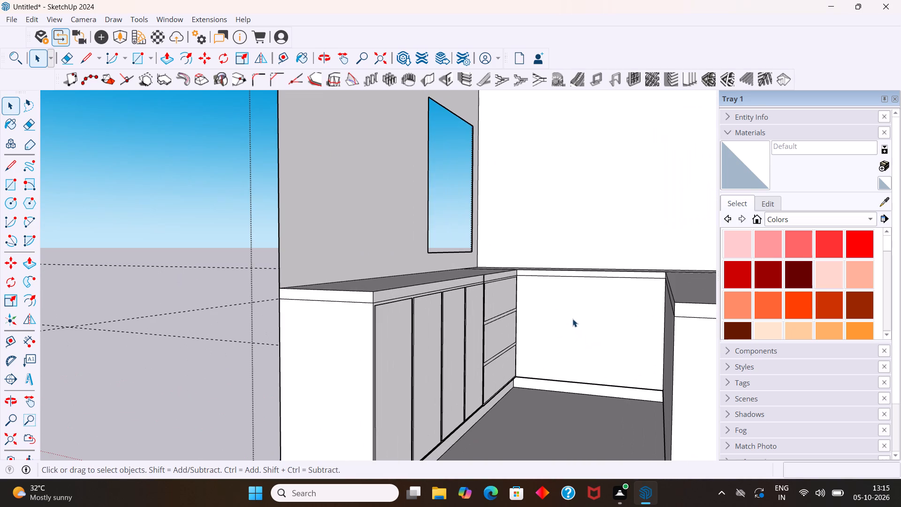
pyautogui.scroll(2, 512, 292)
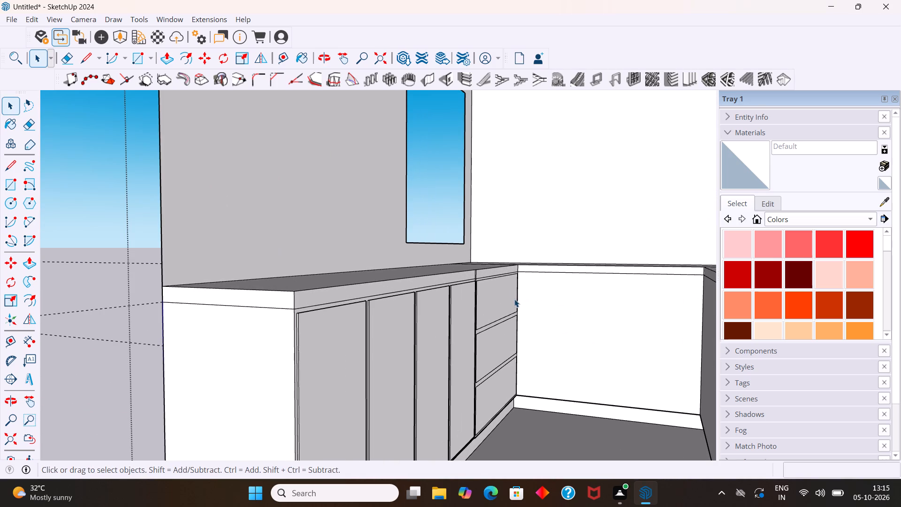
pyautogui.moveTo(432, 310); pyautogui.dragTo(431, 350, button='middle')
pyautogui.middleClick(431, 350)
pyautogui.scroll(-2, 432, 349)
pyautogui.moveTo(432, 348); pyautogui.dragTo(349, 380, button='middle')
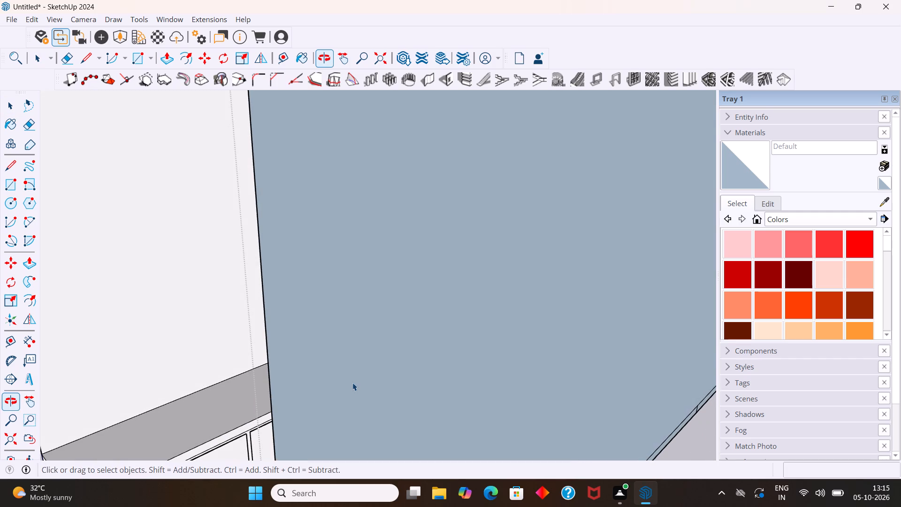
pyautogui.scroll(-1, 349, 376)
pyautogui.moveTo(334, 384); pyautogui.dragTo(449, 369, button='middle')
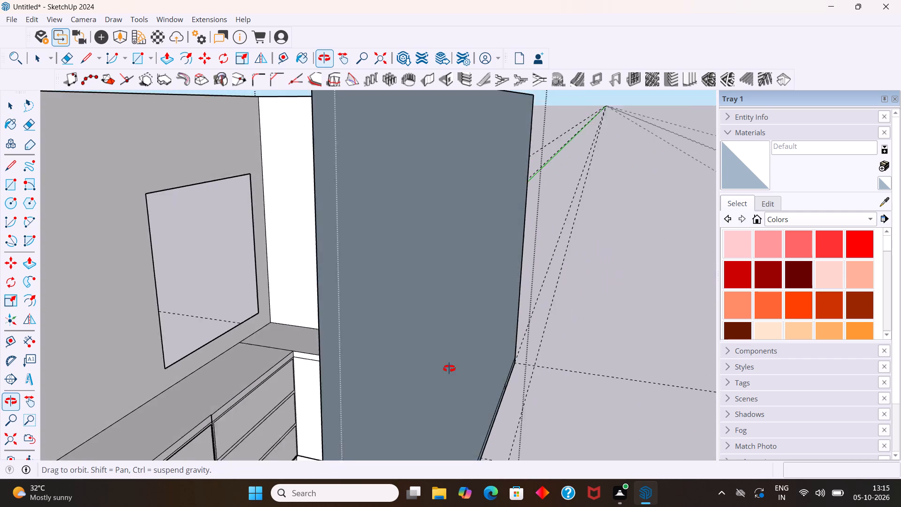
pyautogui.moveTo(449, 369); pyautogui.dragTo(448, 373, button='middle')
pyautogui.scroll(-11, 313, 357)
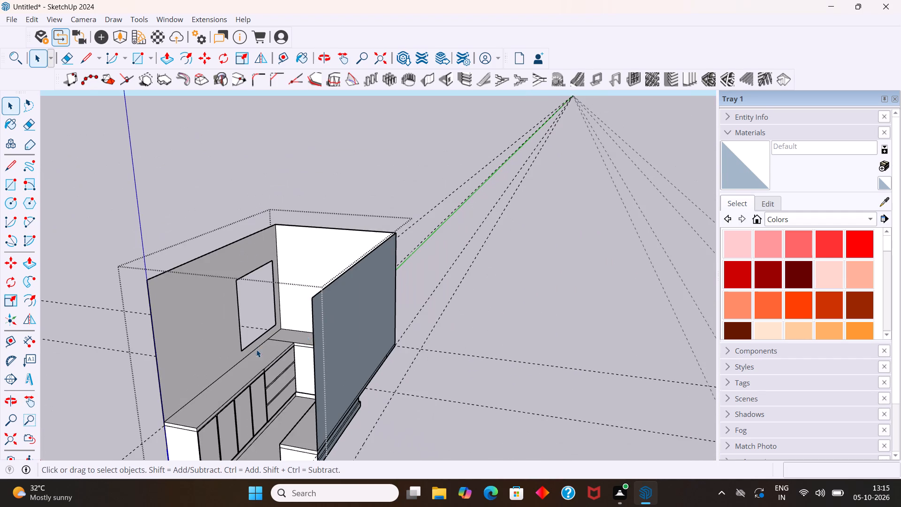
pyautogui.scroll(12, 253, 350)
pyautogui.moveTo(288, 375); pyautogui.dragTo(270, 394, button='middle')
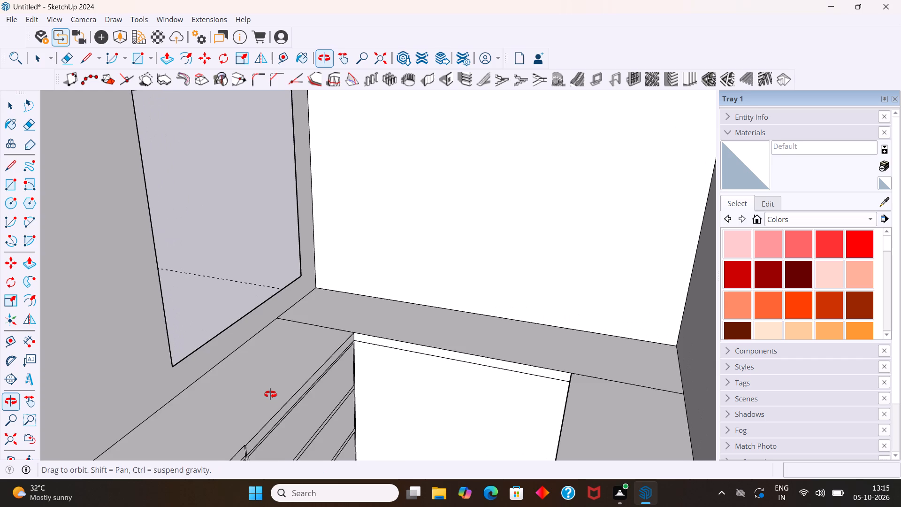
pyautogui.moveTo(270, 394); pyautogui.dragTo(269, 384, button='middle')
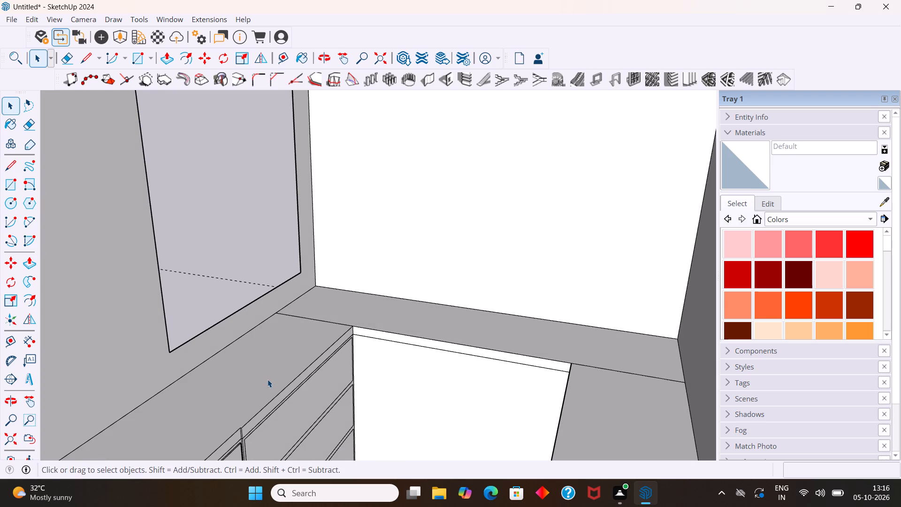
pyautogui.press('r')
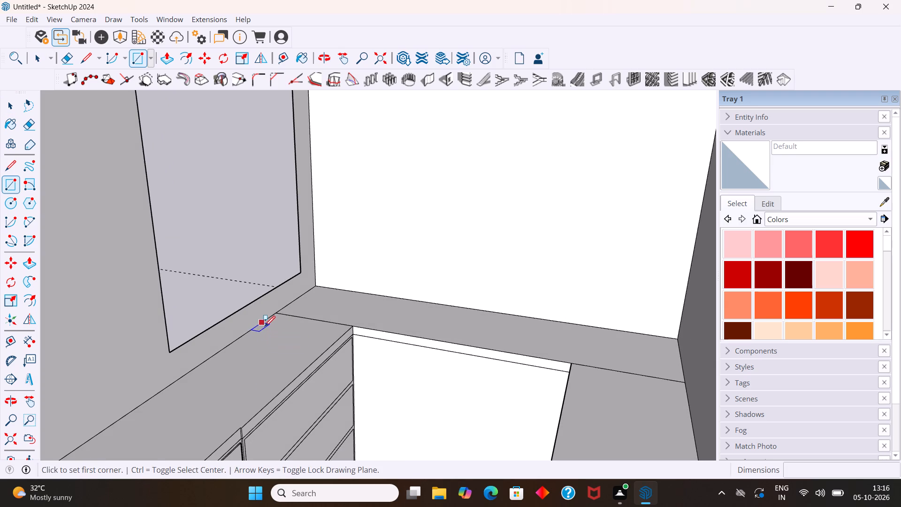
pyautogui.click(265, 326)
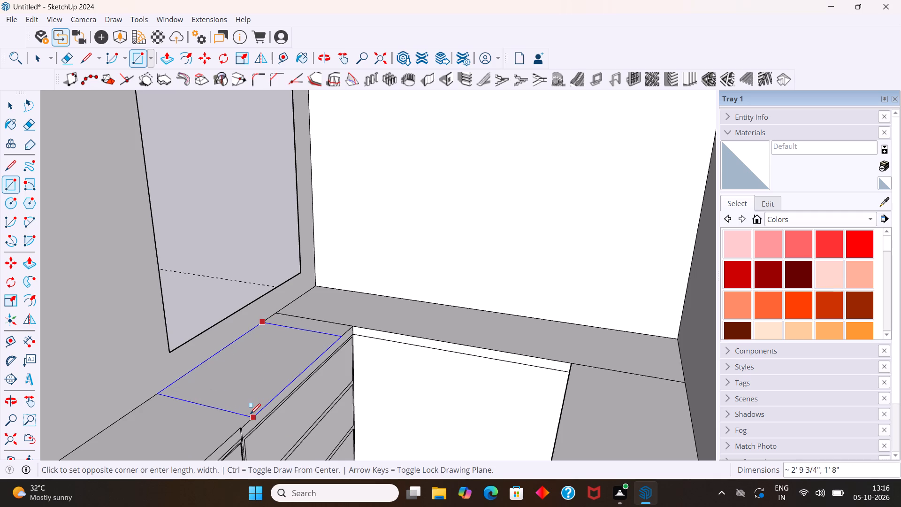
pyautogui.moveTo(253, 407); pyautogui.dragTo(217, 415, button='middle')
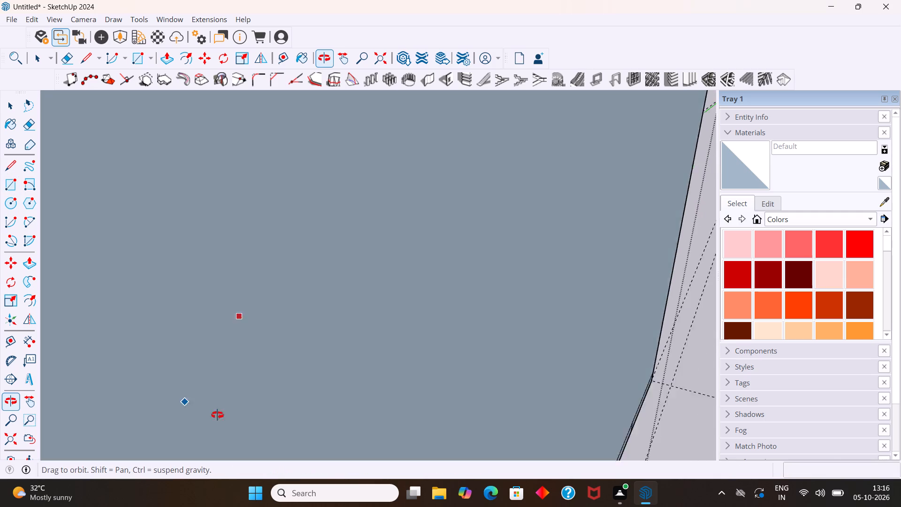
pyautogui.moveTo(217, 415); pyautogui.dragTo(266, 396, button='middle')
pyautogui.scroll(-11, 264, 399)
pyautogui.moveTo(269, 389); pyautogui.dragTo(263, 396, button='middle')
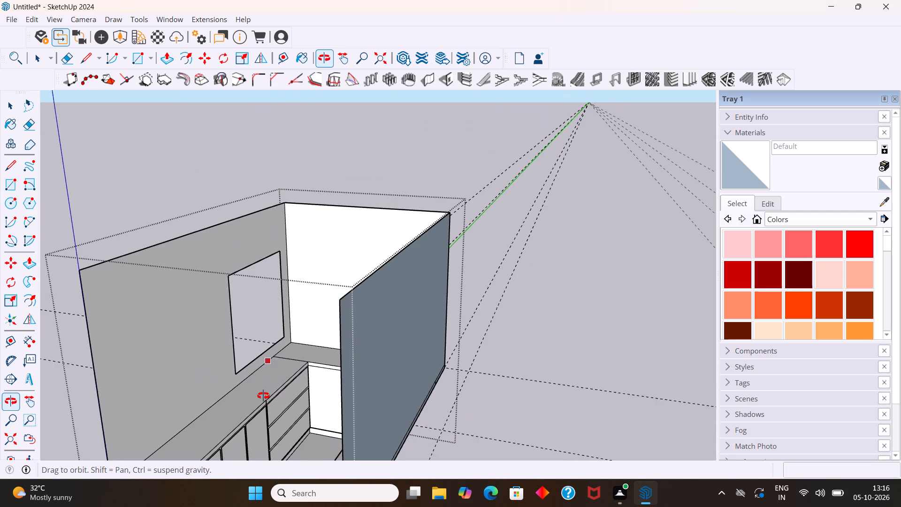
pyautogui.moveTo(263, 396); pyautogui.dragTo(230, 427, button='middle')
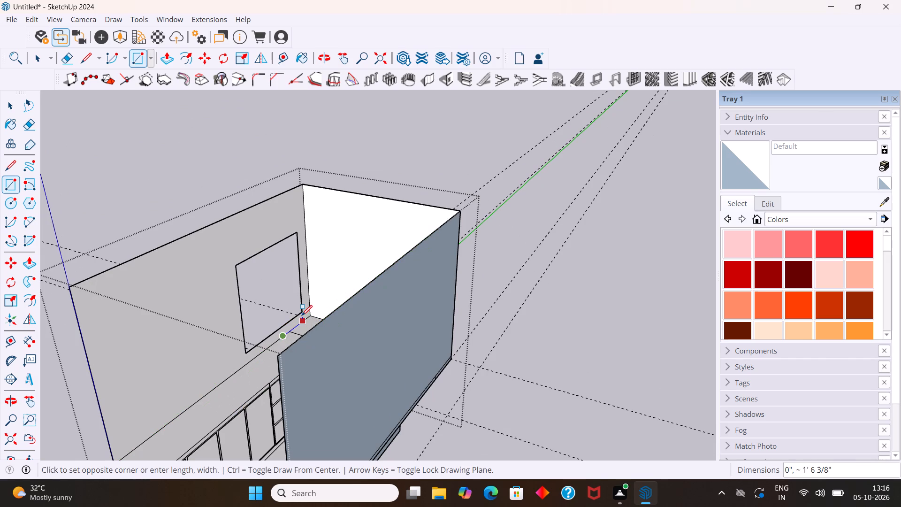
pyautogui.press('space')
# Draw a rectangle about 2' 4 1/2" by 1' 8" across the window-side countertop, just short of the back corner.
pyautogui.moveTo(303, 317); pyautogui.dragTo(224, 405, button='middle')
pyautogui.scroll(3, 304, 335)
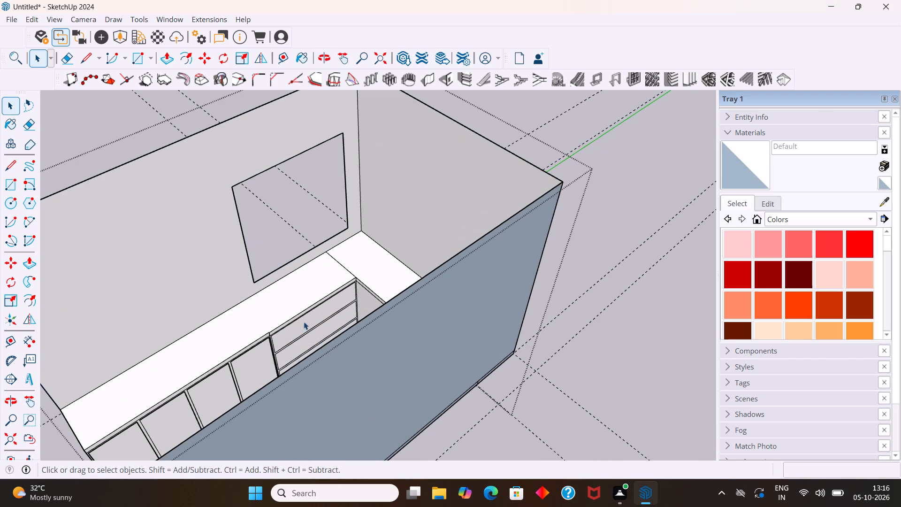
pyautogui.press('r')
pyautogui.scroll(5, 311, 321)
pyautogui.moveTo(317, 295); pyautogui.dragTo(315, 319, button='middle')
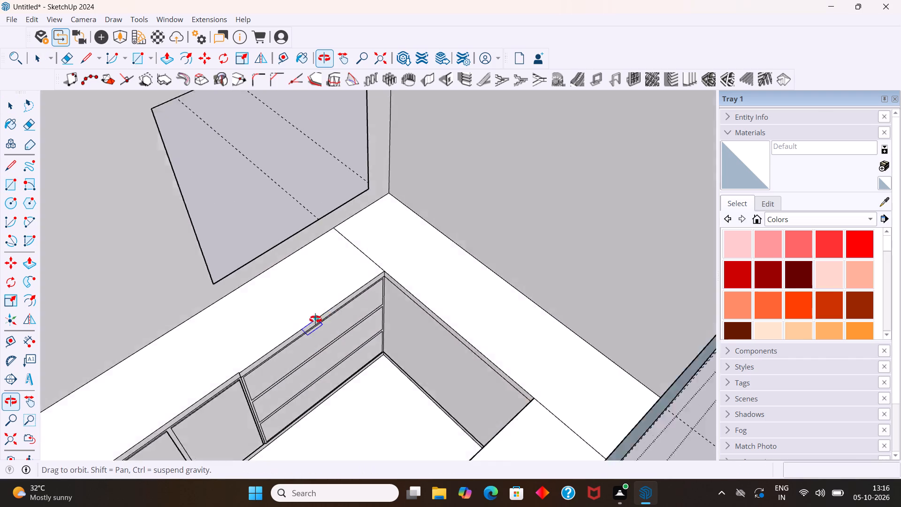
pyautogui.moveTo(315, 319); pyautogui.dragTo(295, 396, button='middle')
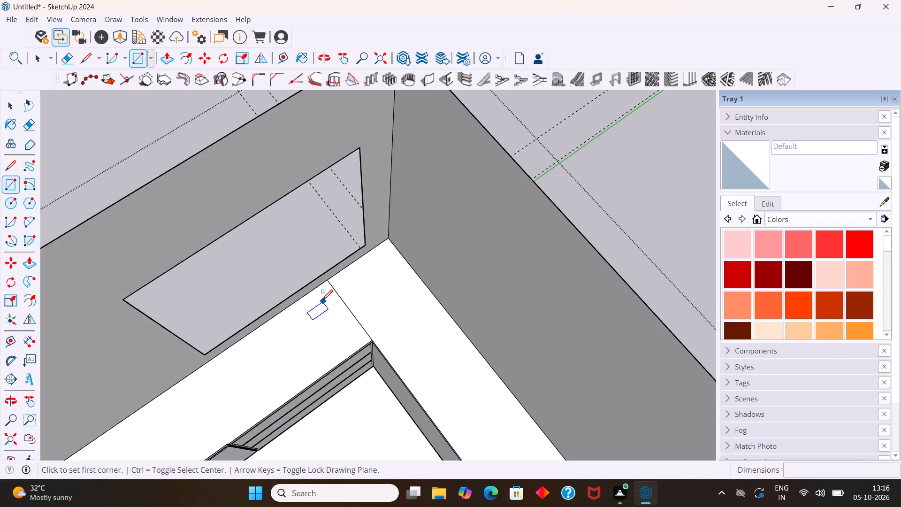
pyautogui.click(317, 292)
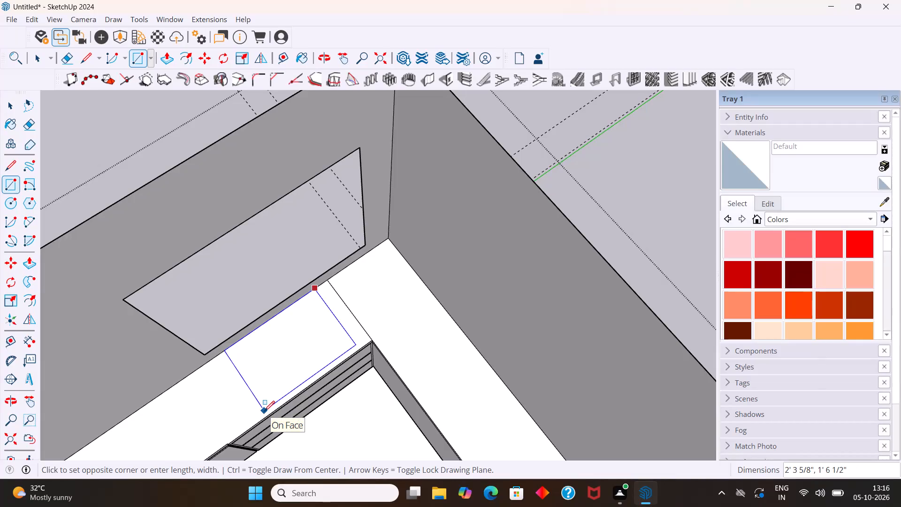
pyautogui.click(263, 416)
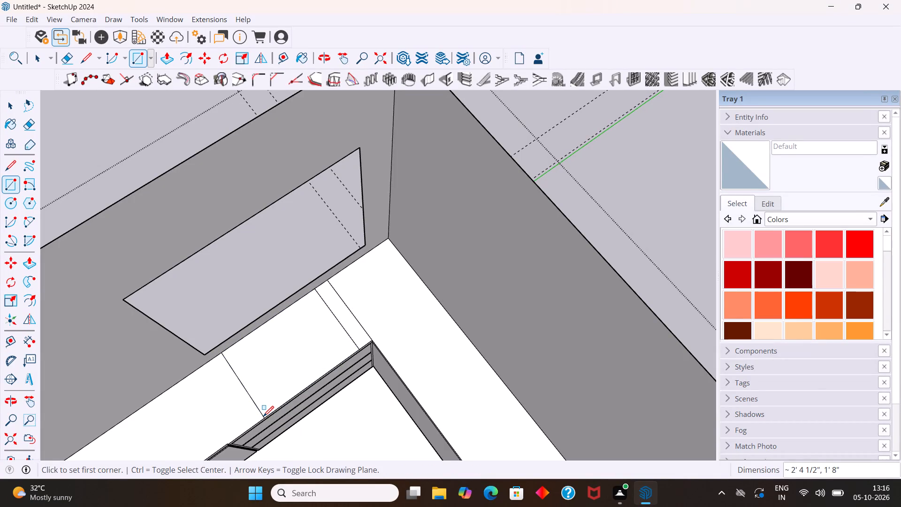
pyautogui.press('space')
# Erase the horizontal drawer edges in the corner front and the leftover vertical drawer edges beside the last door.
pyautogui.moveTo(261, 428); pyautogui.dragTo(313, 316, button='middle')
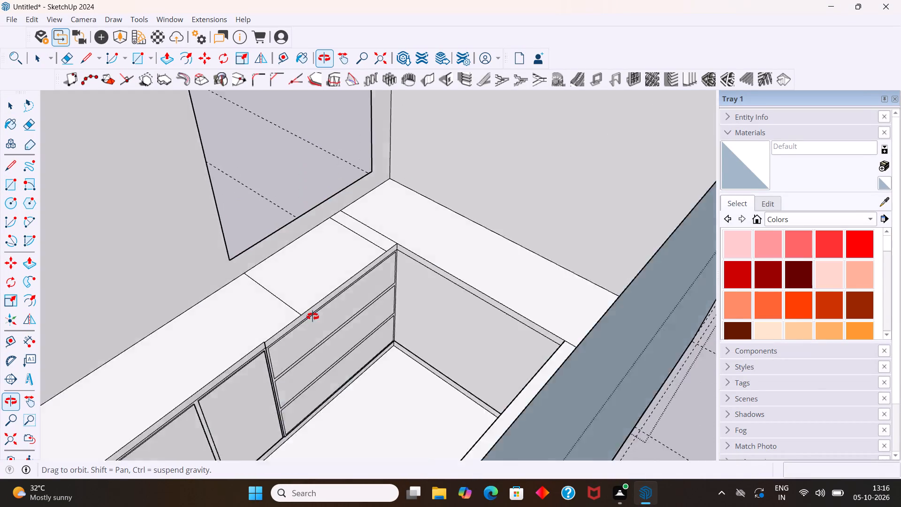
pyautogui.moveTo(313, 316); pyautogui.dragTo(337, 283, button='middle')
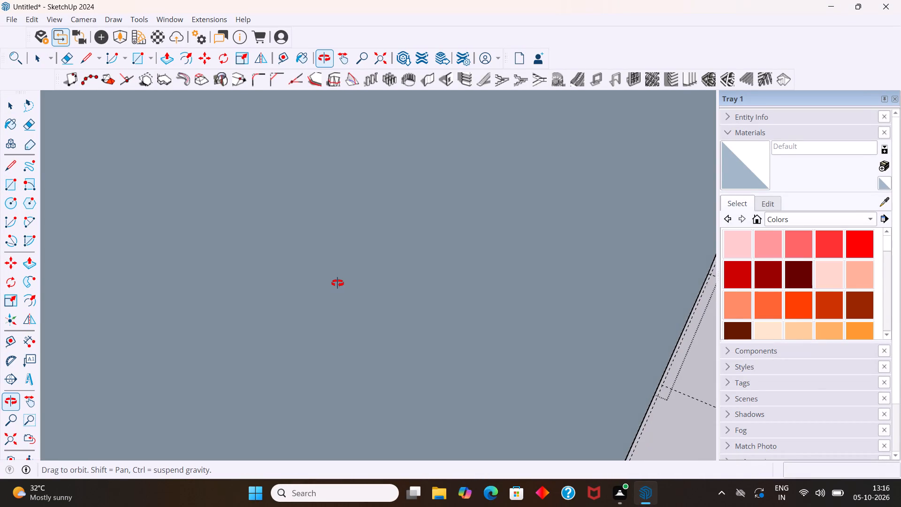
pyautogui.moveTo(337, 283); pyautogui.dragTo(349, 246, button='middle')
pyautogui.middleClick(349, 246)
pyautogui.scroll(3, 350, 246)
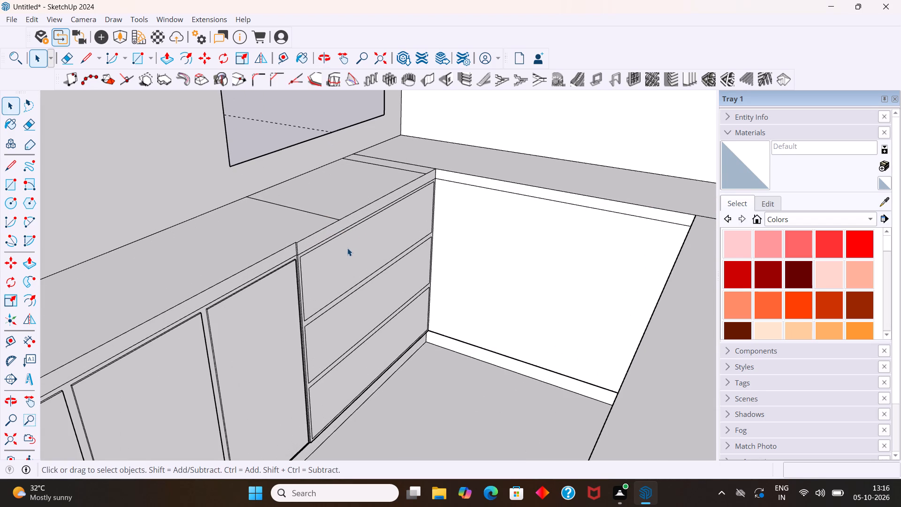
pyautogui.press('e')
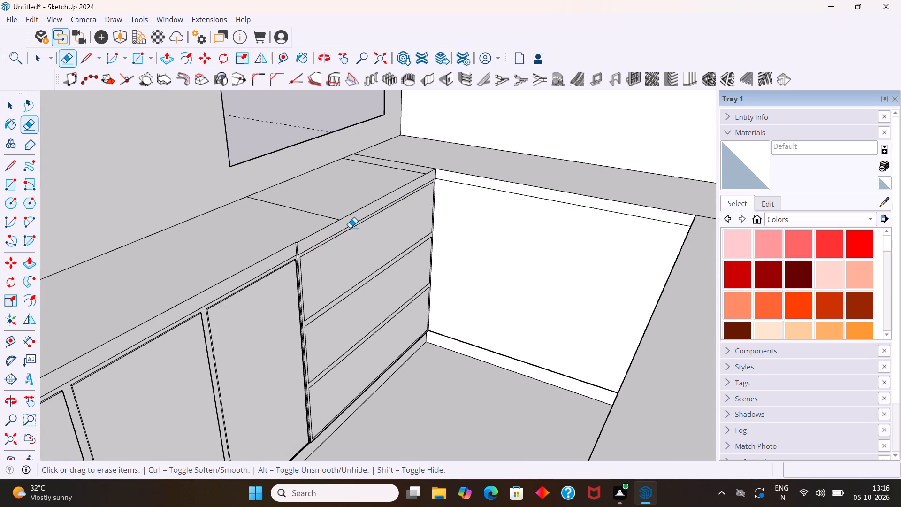
pyautogui.moveTo(350, 228); pyautogui.dragTo(372, 354)
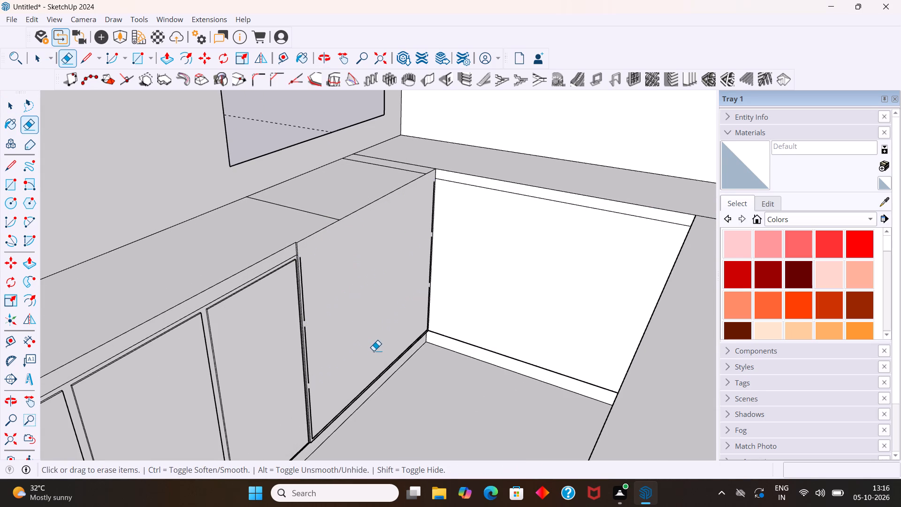
pyautogui.scroll(5, 340, 320)
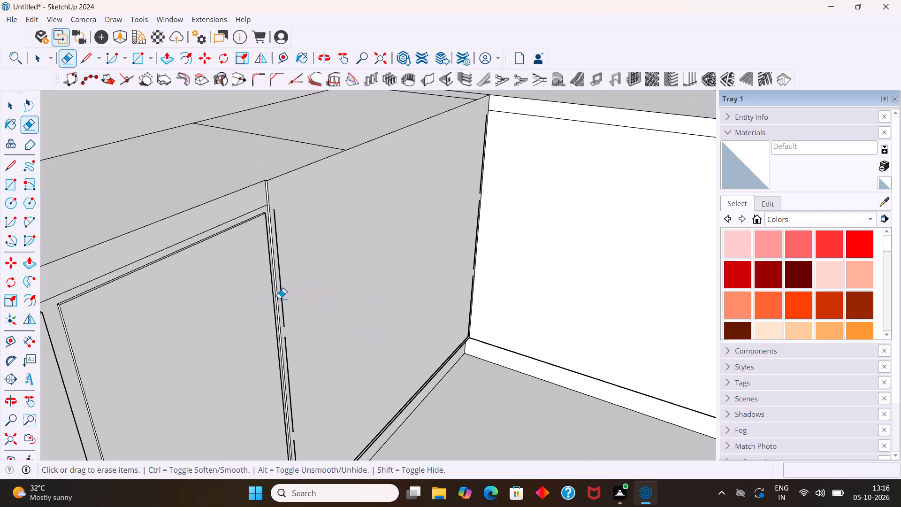
pyautogui.click(283, 300)
pyautogui.click(286, 339)
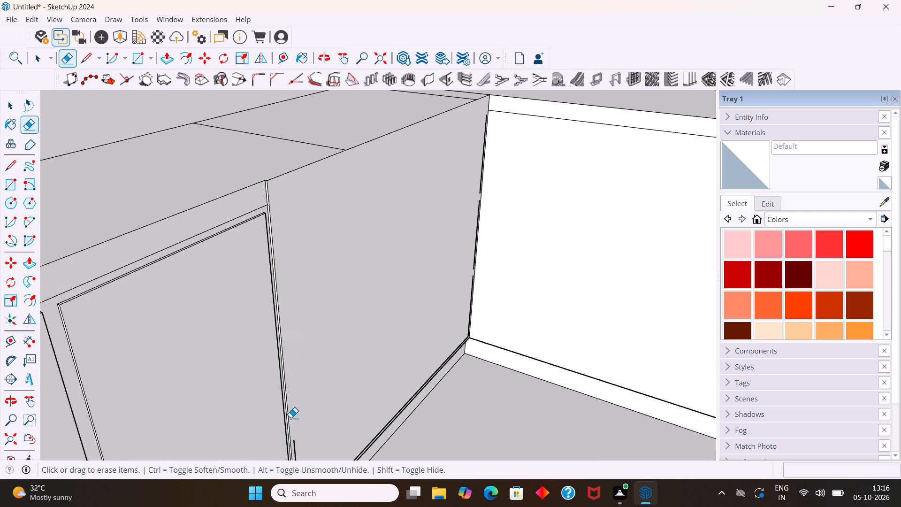
pyautogui.click(296, 444)
# Erase the leftover vertical drawer edges by the back corner and the bottom drawer edge, keeping the corner front's face.
pyautogui.moveTo(490, 215); pyautogui.dragTo(402, 255, button='middle')
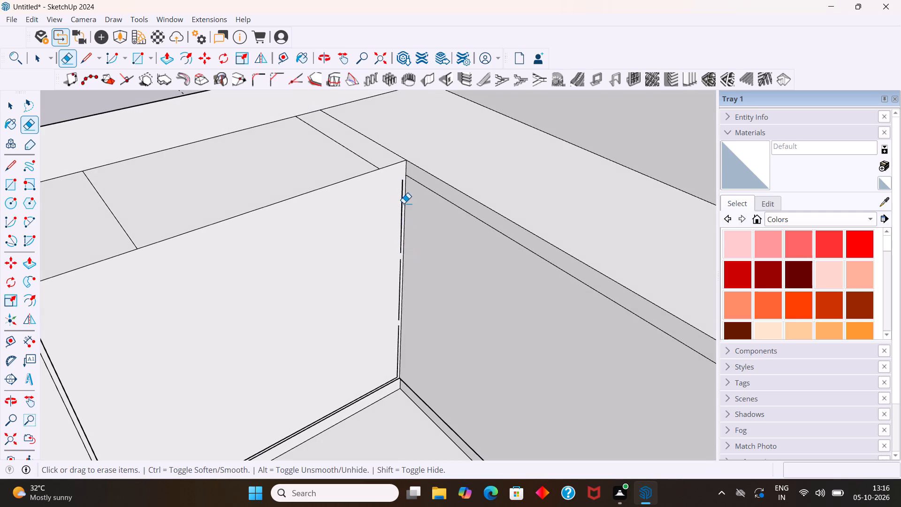
pyautogui.click(404, 203)
pyautogui.click(400, 276)
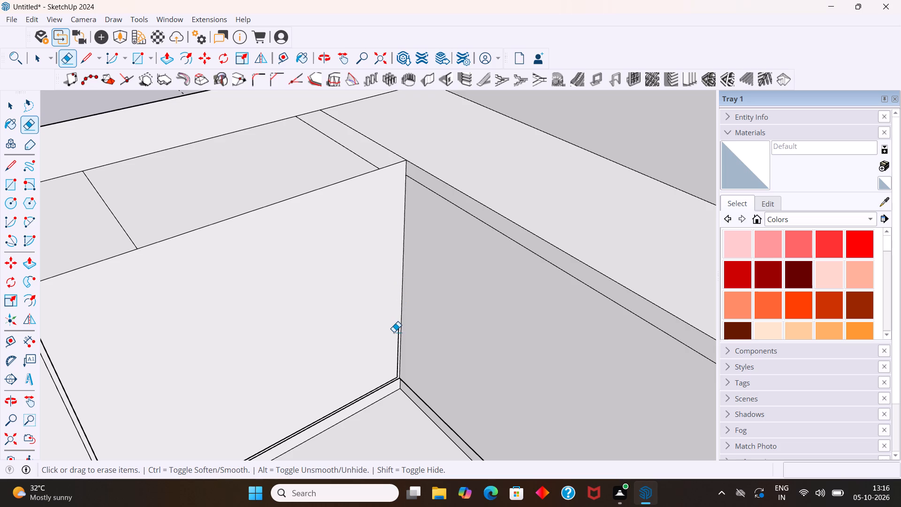
pyautogui.click(400, 338)
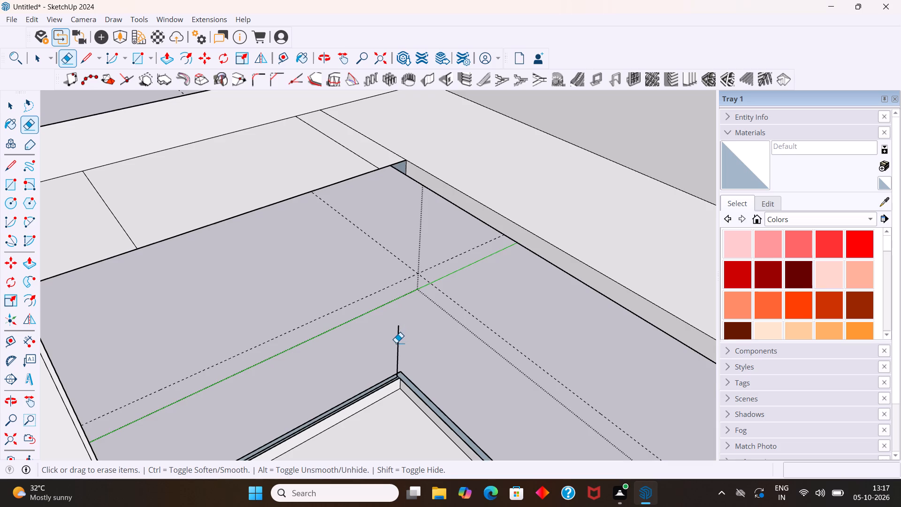
pyautogui.hotkey('ctrl', 'z')
pyautogui.scroll(10, 390, 351)
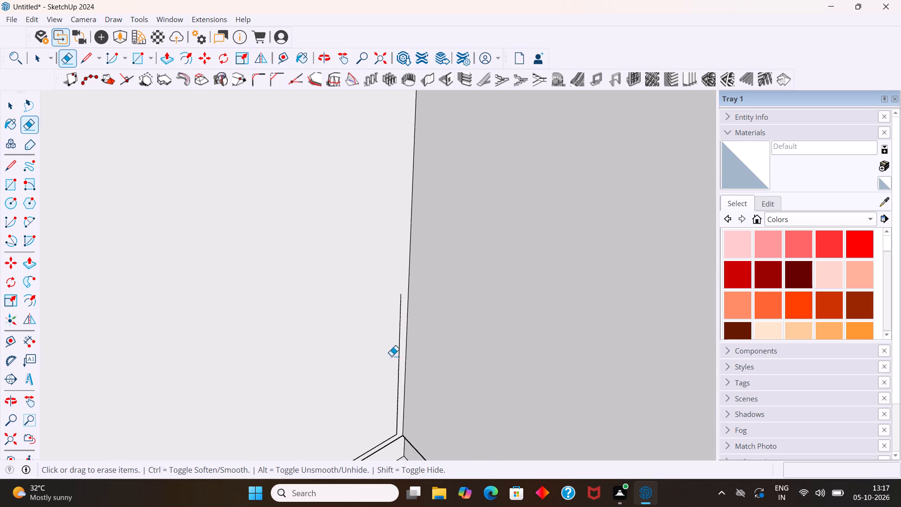
pyautogui.click(397, 374)
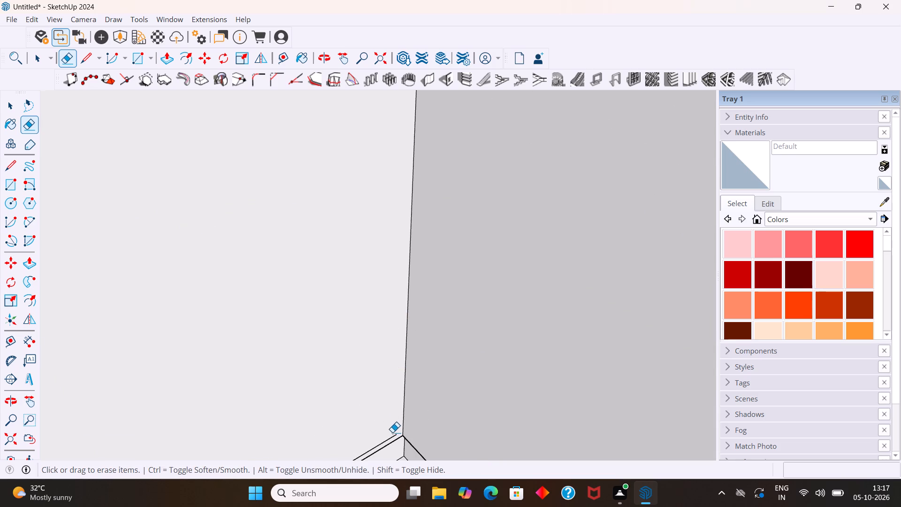
pyautogui.click(388, 438)
pyautogui.scroll(-17, 384, 372)
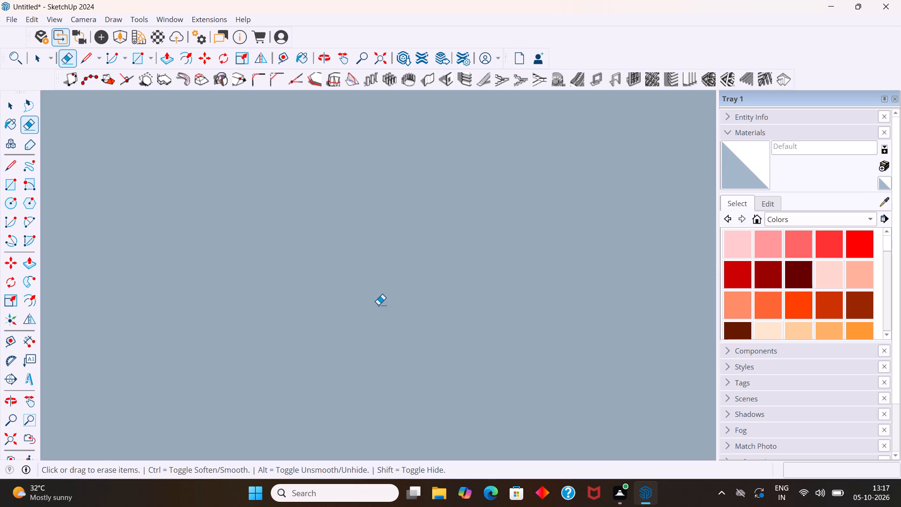
pyautogui.press('space')
pyautogui.press('u')
pyautogui.scroll(-8, 376, 308)
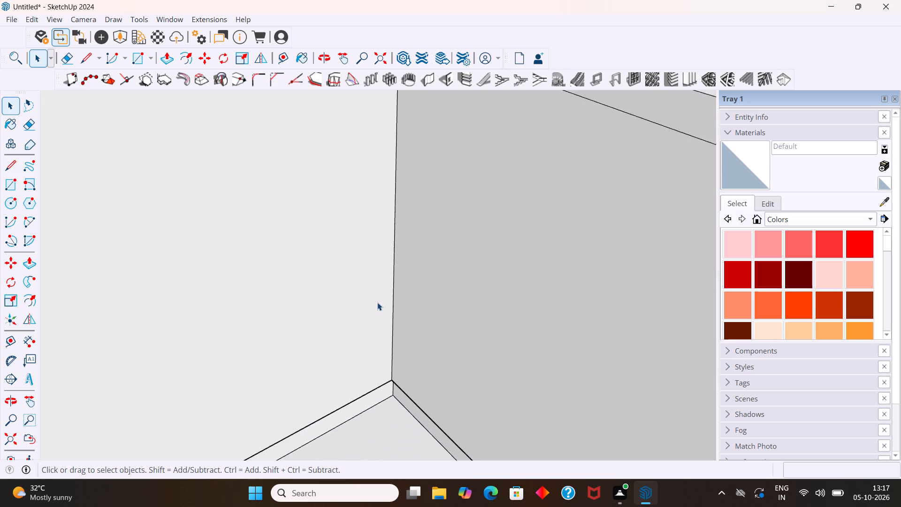
# Delete the rectangle's face in the window-side countertop near the back corner to open a cutout.
pyautogui.moveTo(378, 305); pyautogui.dragTo(477, 195, button='middle')
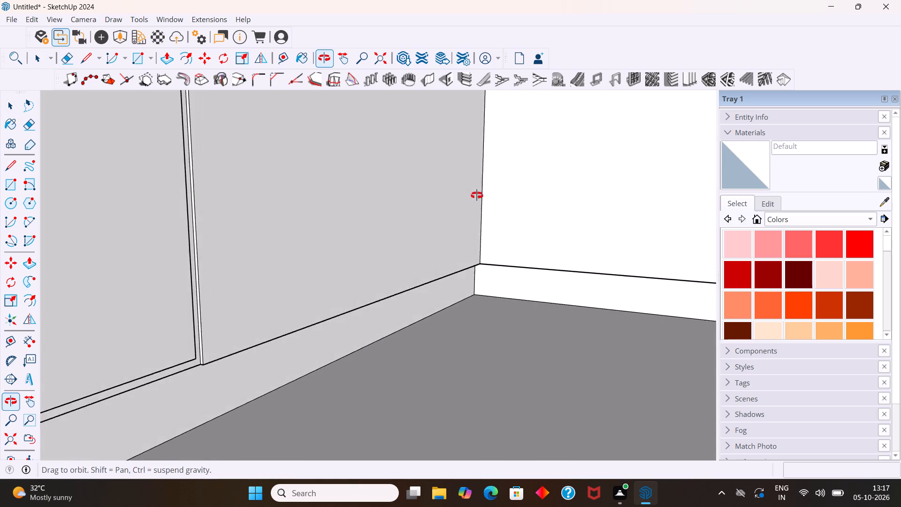
pyautogui.moveTo(477, 195); pyautogui.dragTo(473, 211, button='middle')
pyautogui.scroll(-15, 465, 210)
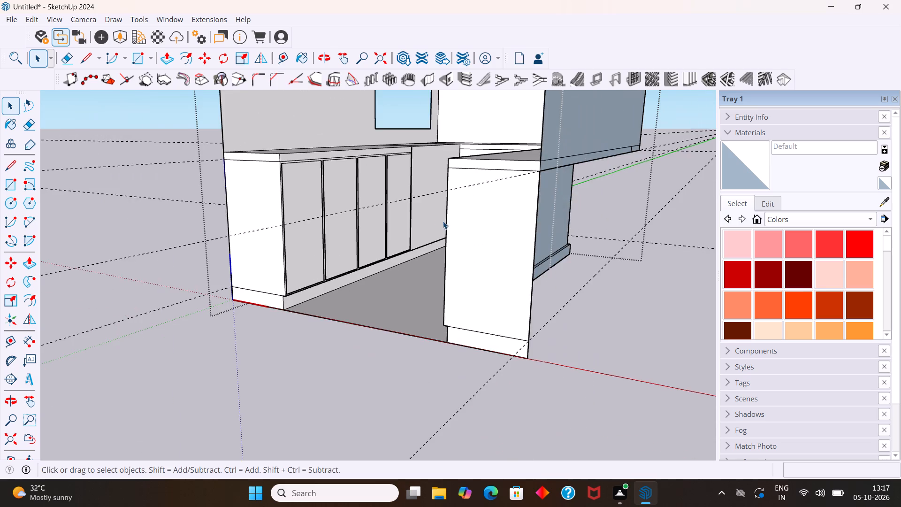
pyautogui.moveTo(443, 221); pyautogui.dragTo(280, 446, button='middle')
pyautogui.scroll(2, 516, 168)
pyautogui.moveTo(519, 153); pyautogui.dragTo(423, 241, button='middle')
pyautogui.scroll(1, 519, 153)
pyautogui.moveTo(490, 272); pyautogui.dragTo(538, 189, button='middle')
pyautogui.click(527, 206)
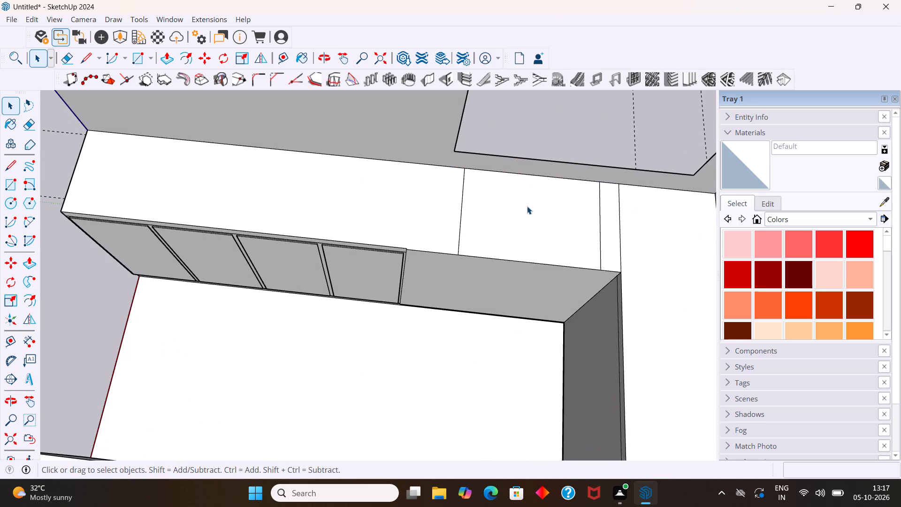
pyautogui.press('Delete')
# Examine the countertop cutout beside the window from the open end and from close above.
pyautogui.moveTo(524, 231); pyautogui.dragTo(538, 195, button='middle')
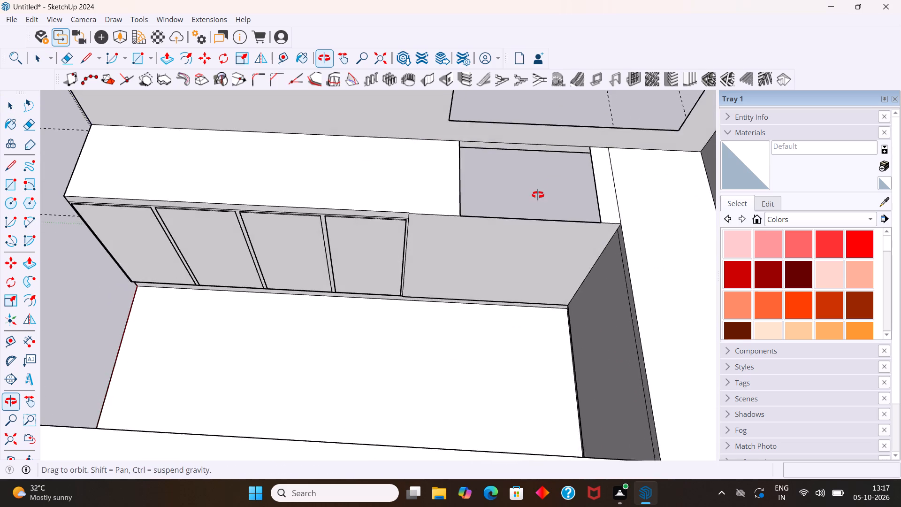
pyautogui.moveTo(538, 195); pyautogui.dragTo(541, 177, button='middle')
pyautogui.middleClick(541, 177)
pyautogui.middleClick(541, 177)
pyautogui.scroll(-7, 542, 173)
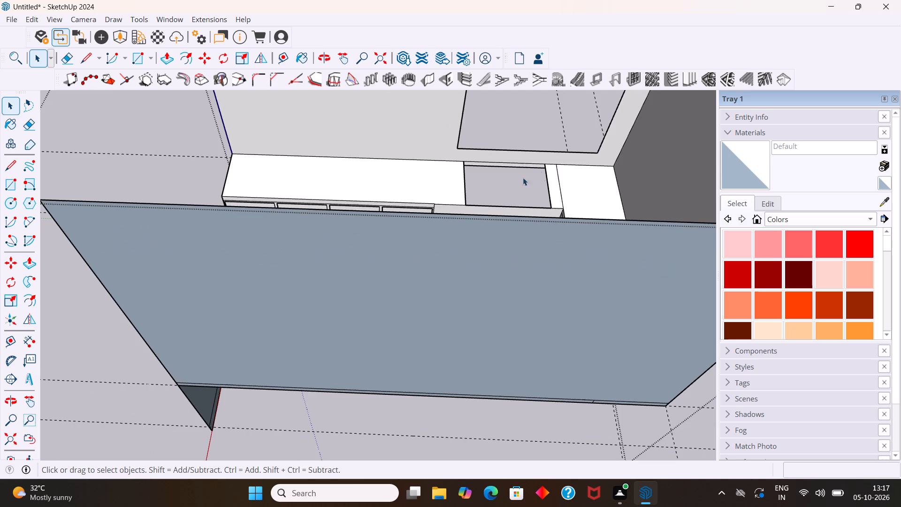
pyautogui.moveTo(478, 213); pyautogui.dragTo(700, 154, button='middle')
pyautogui.scroll(-8, 403, 273)
pyautogui.moveTo(410, 286); pyautogui.dragTo(458, 250, button='middle')
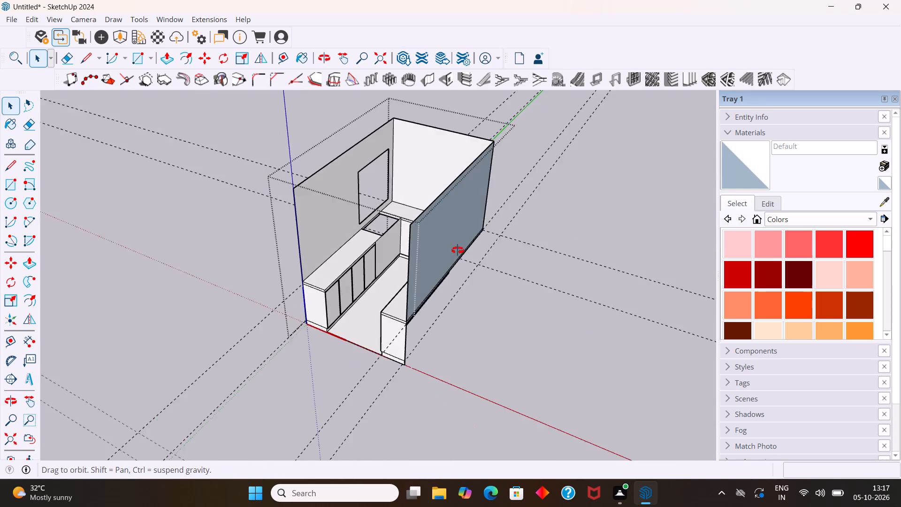
pyautogui.moveTo(458, 250); pyautogui.dragTo(482, 215, button='middle')
pyautogui.scroll(14, 401, 236)
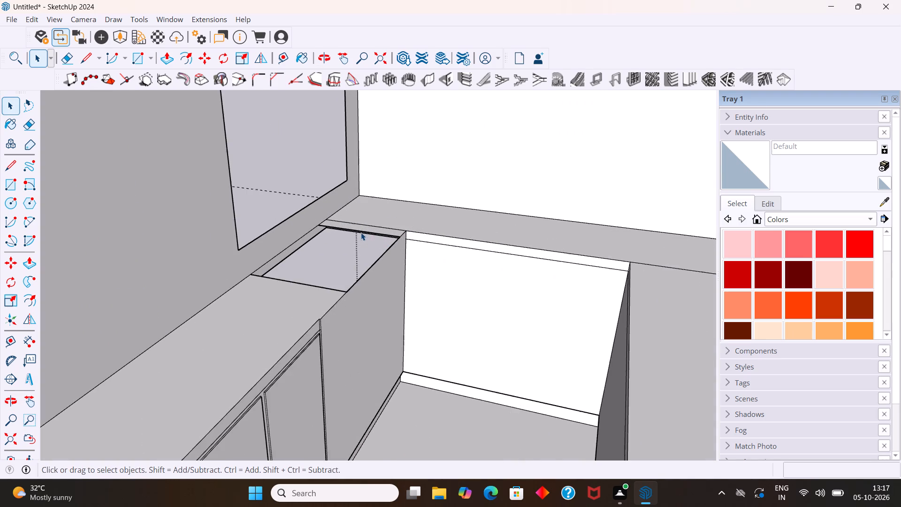
pyautogui.scroll(3, 361, 232)
pyautogui.moveTo(359, 230); pyautogui.dragTo(387, 244, button='middle')
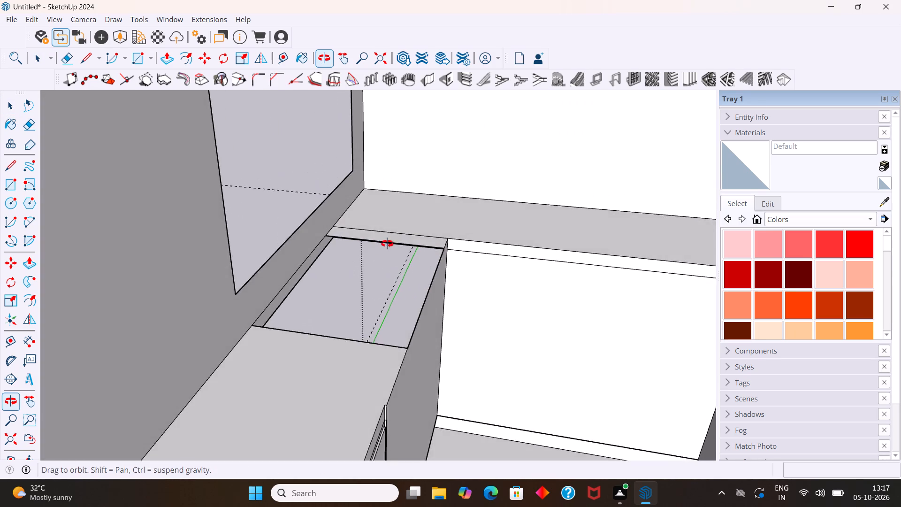
pyautogui.moveTo(387, 244); pyautogui.dragTo(377, 248, button='middle')
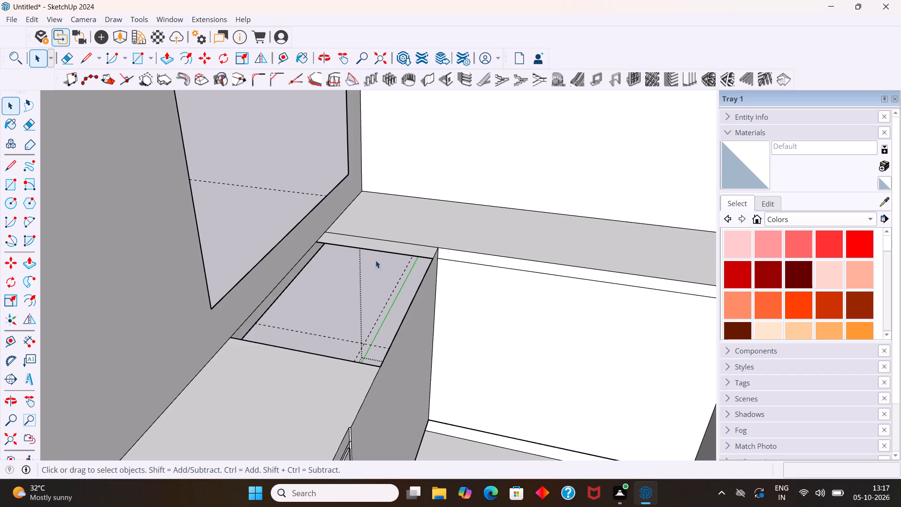
pyautogui.moveTo(372, 274); pyautogui.dragTo(362, 309, button='middle')
pyautogui.moveTo(361, 310); pyautogui.dragTo(350, 320, button='middle')
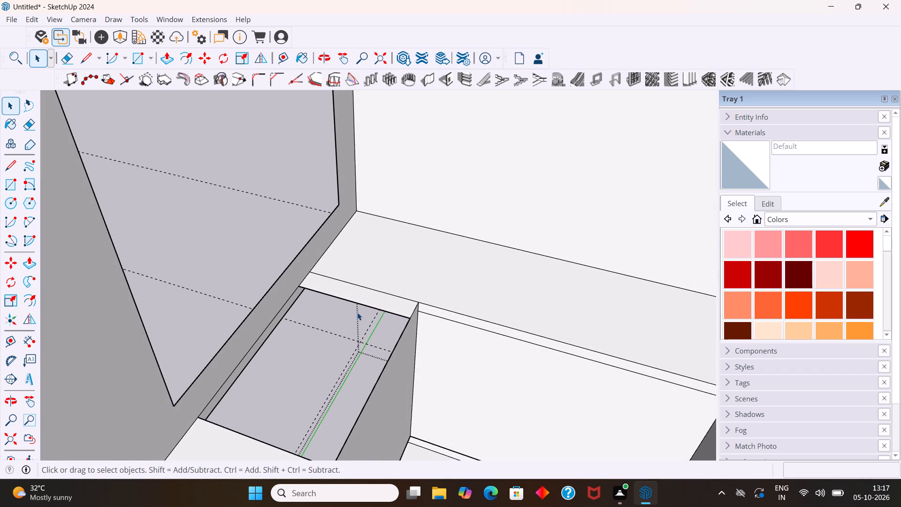
pyautogui.moveTo(357, 312); pyautogui.dragTo(417, 311, button='middle')
# Place a horizontal guide 1' below the back wall's top edge and another guide 2' below the first.
pyautogui.scroll(-13, 419, 306)
pyautogui.moveTo(406, 297); pyautogui.dragTo(410, 287, button='middle')
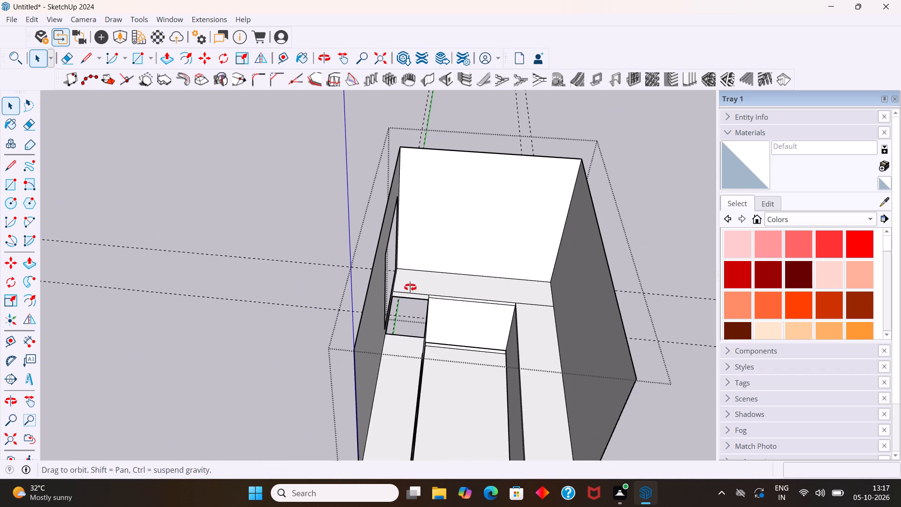
pyautogui.moveTo(410, 287); pyautogui.dragTo(422, 232, button='middle')
pyautogui.scroll(-3, 423, 232)
pyautogui.moveTo(427, 249); pyautogui.dragTo(428, 246, button='middle')
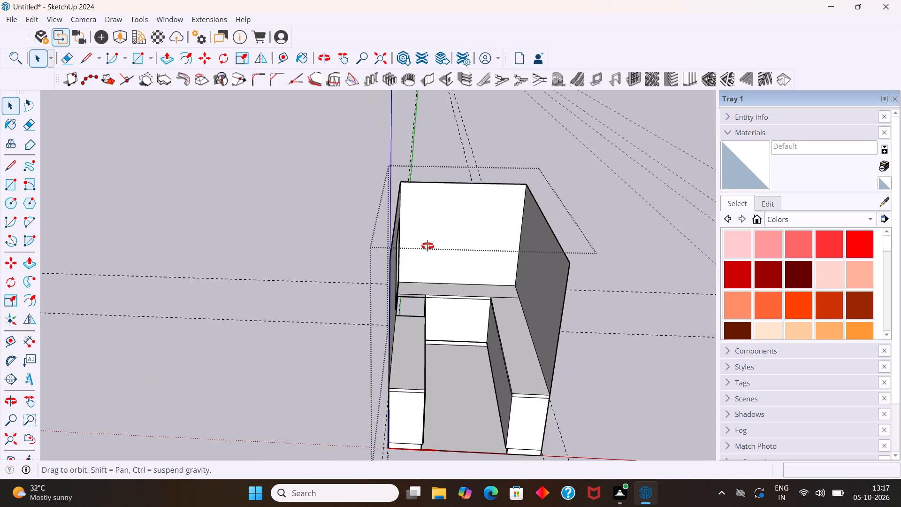
pyautogui.moveTo(428, 246); pyautogui.dragTo(420, 164, button='middle')
pyautogui.scroll(7, 434, 213)
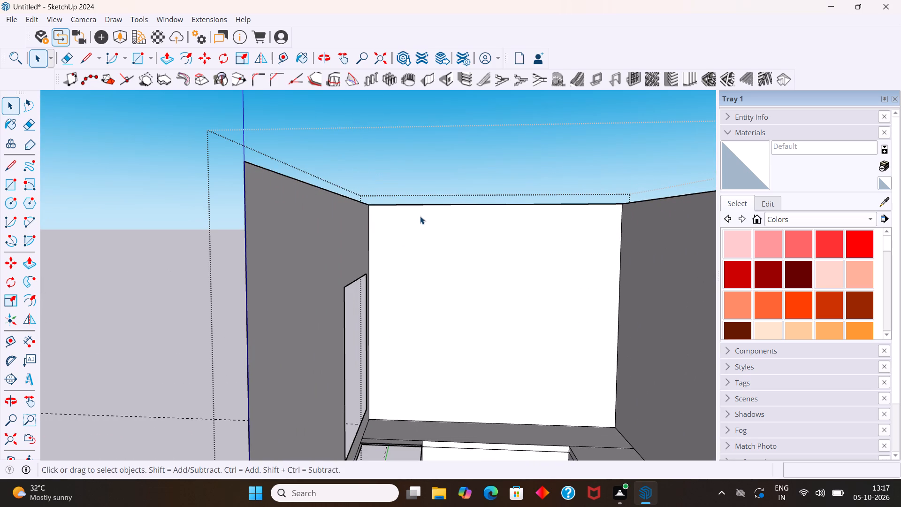
pyautogui.press('t')
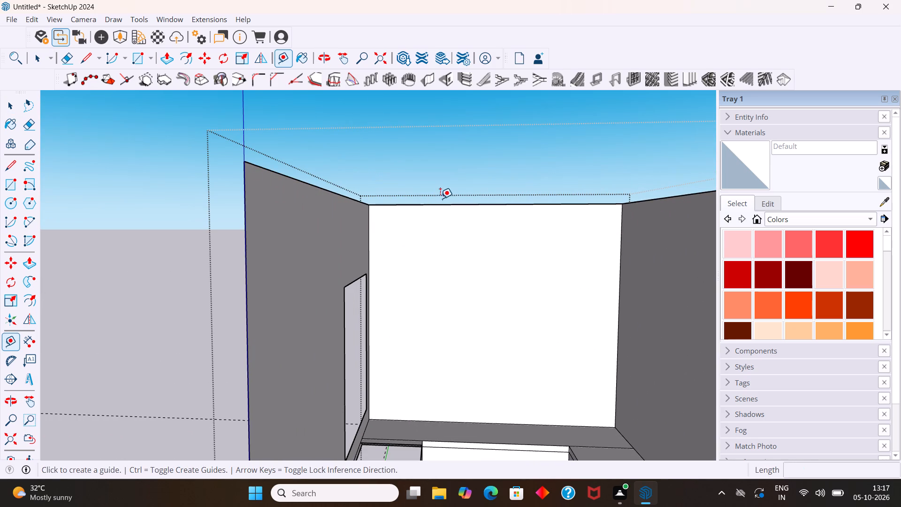
pyautogui.click(440, 207)
pyautogui.write("1'")
pyautogui.press('Return')
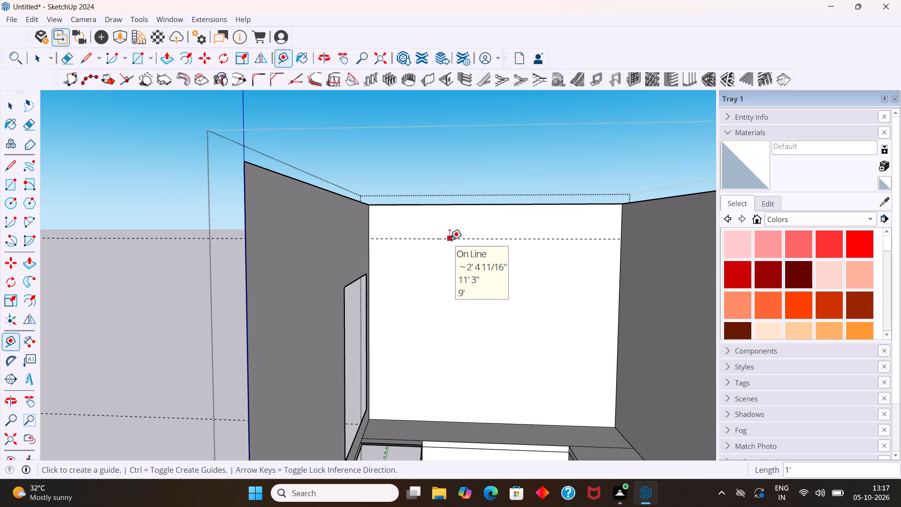
pyautogui.click(451, 240)
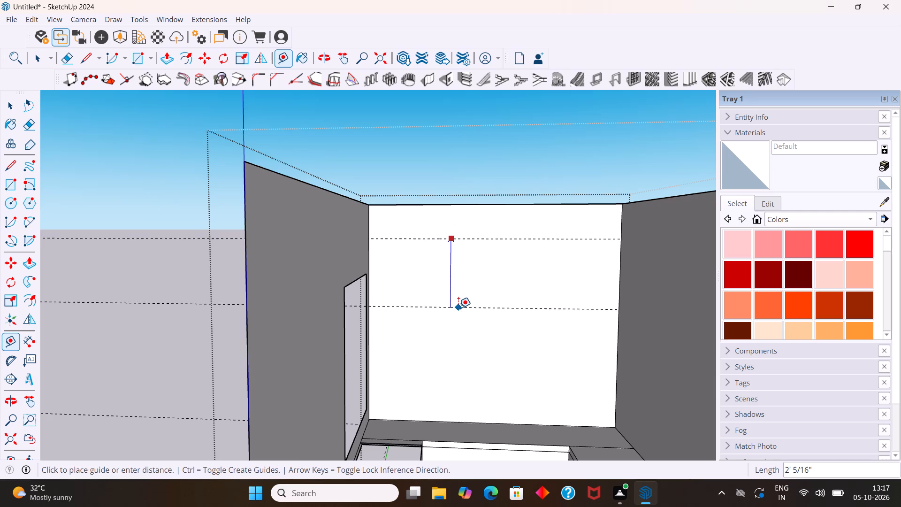
pyautogui.press('2')
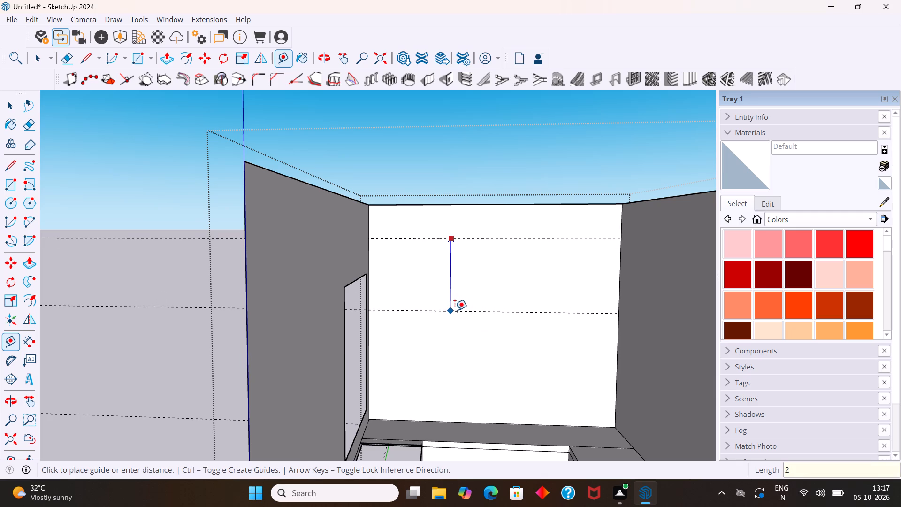
pyautogui.press("'")
pyautogui.press('Return')
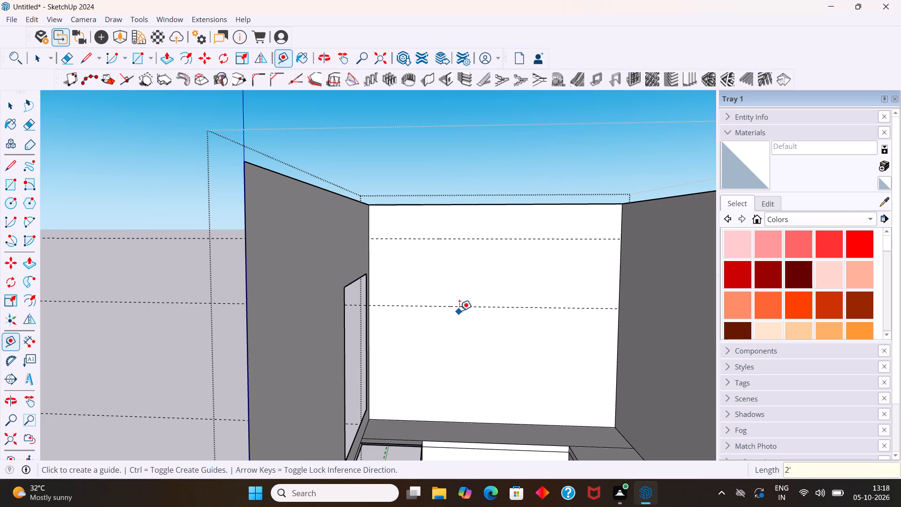
pyautogui.press('space')
# Draw a 2' by 7' 3" rectangle across the full width of the back wall between the two guides.
pyautogui.moveTo(422, 338); pyautogui.dragTo(349, 353, button='middle')
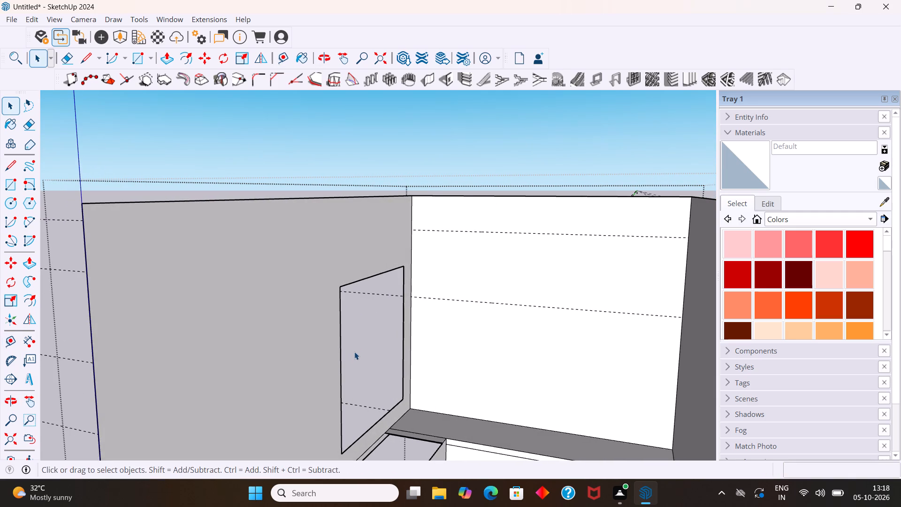
pyautogui.press('r')
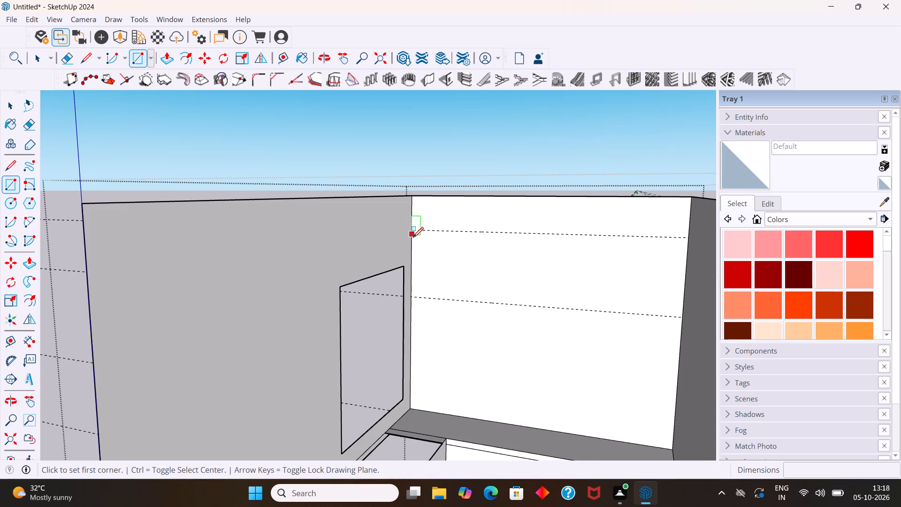
pyautogui.scroll(1, 413, 240)
pyautogui.click(412, 231)
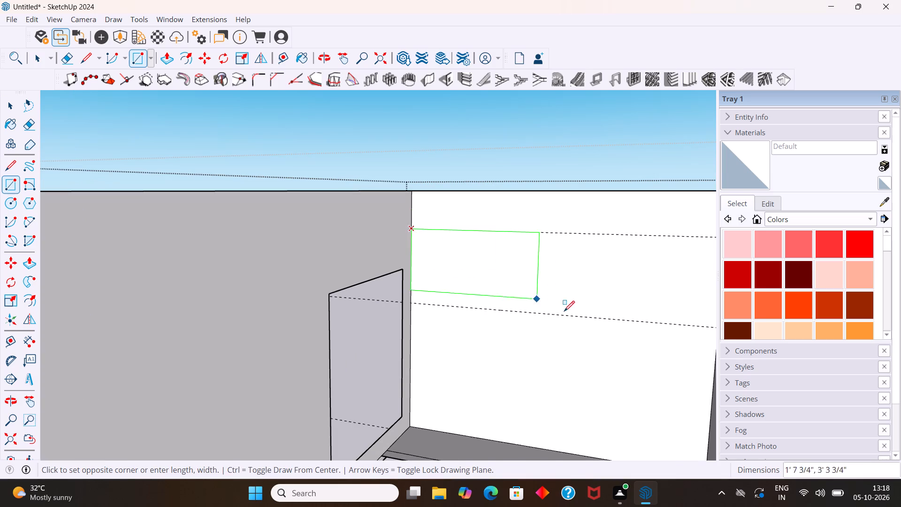
pyautogui.scroll(-3, 593, 333)
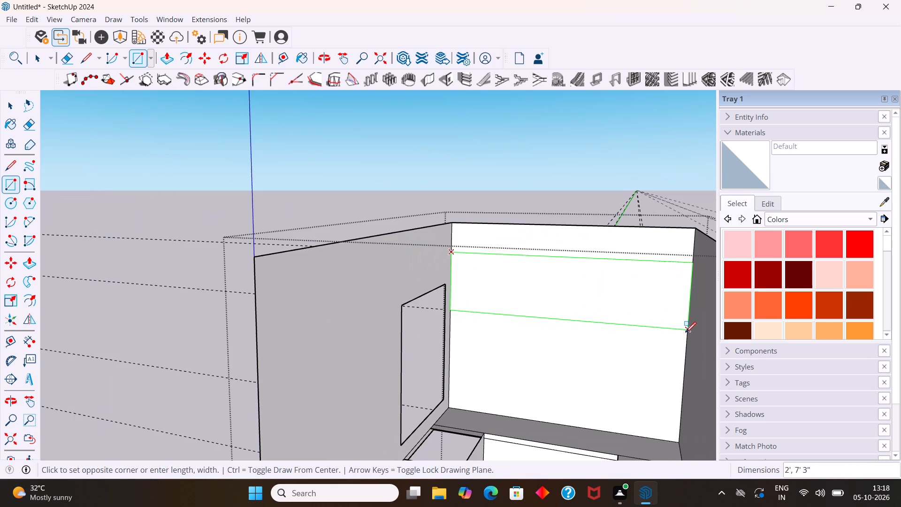
pyautogui.click(686, 332)
pyautogui.press('space')
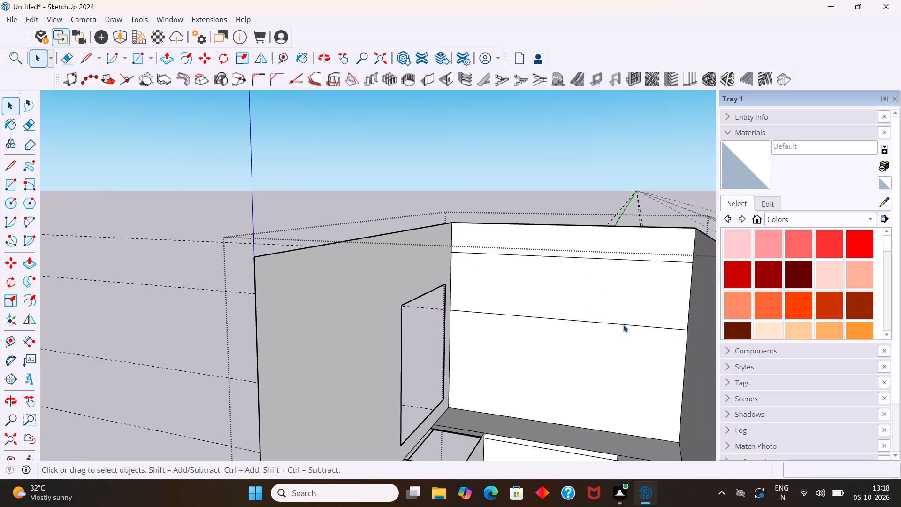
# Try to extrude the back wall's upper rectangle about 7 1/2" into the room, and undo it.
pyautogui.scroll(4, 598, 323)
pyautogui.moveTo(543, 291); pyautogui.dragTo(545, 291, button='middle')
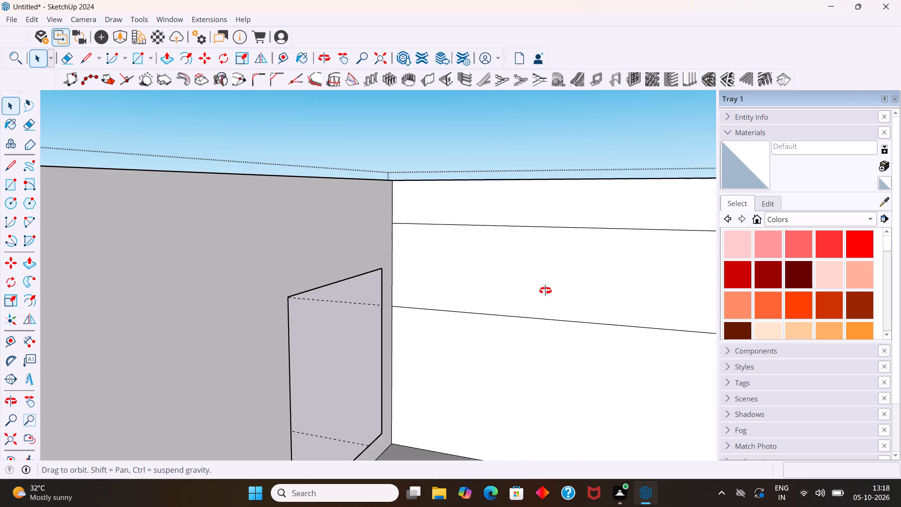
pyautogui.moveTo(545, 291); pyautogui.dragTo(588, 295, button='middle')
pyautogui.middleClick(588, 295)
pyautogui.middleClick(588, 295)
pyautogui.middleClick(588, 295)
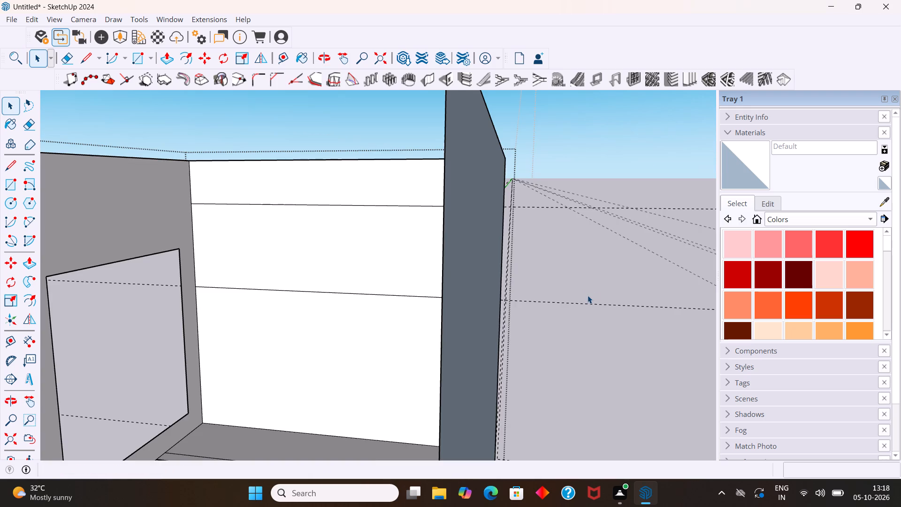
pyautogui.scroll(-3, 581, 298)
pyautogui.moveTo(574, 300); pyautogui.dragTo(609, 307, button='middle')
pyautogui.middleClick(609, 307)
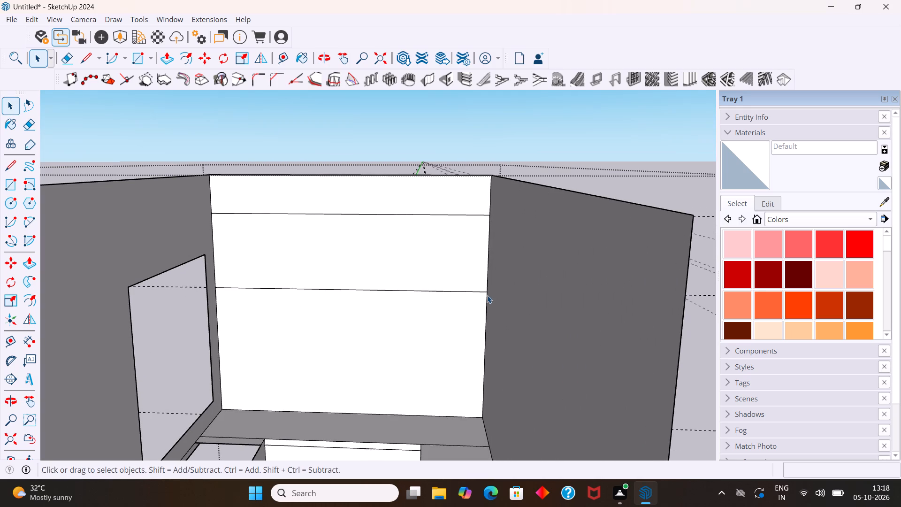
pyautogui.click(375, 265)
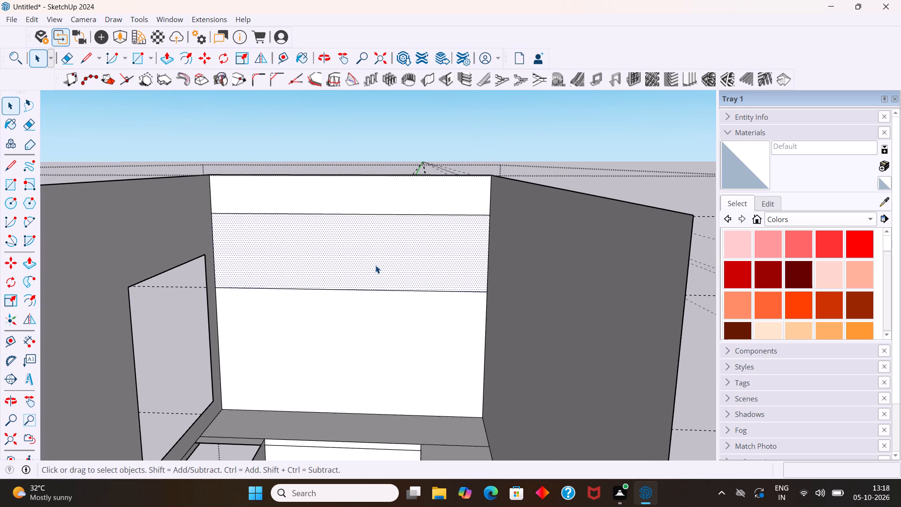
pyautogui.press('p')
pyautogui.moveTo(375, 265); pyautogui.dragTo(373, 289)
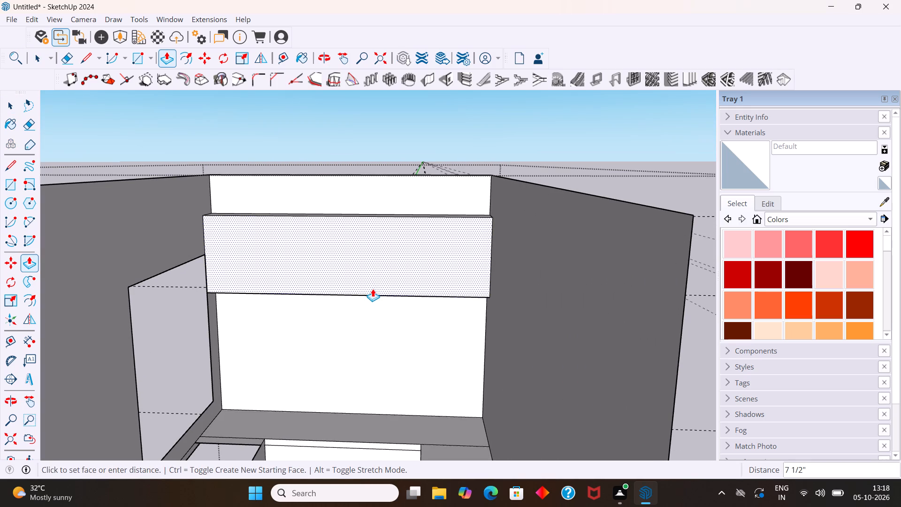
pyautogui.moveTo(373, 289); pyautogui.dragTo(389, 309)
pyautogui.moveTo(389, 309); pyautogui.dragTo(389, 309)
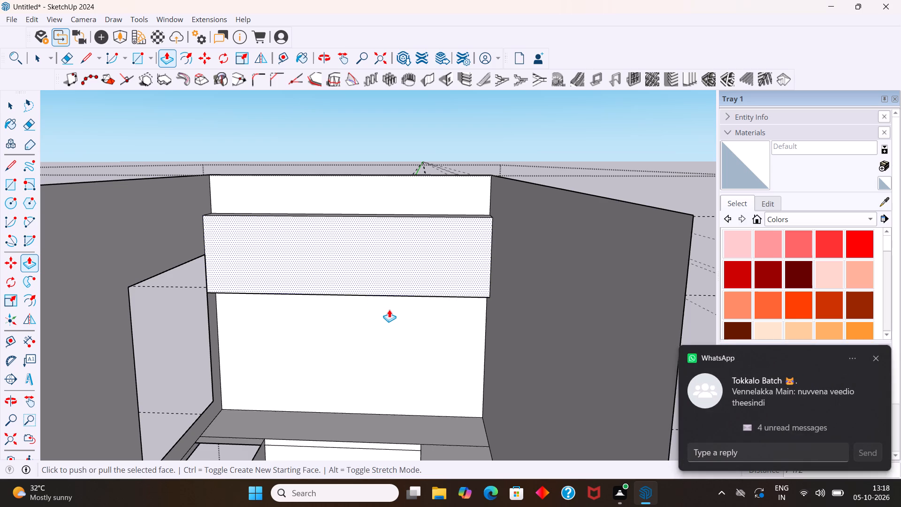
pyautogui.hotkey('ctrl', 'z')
# Examine the back wall's upper rectangle in relation to the window and countertop cutout from above.
pyautogui.moveTo(380, 277); pyautogui.dragTo(436, 361, button='middle')
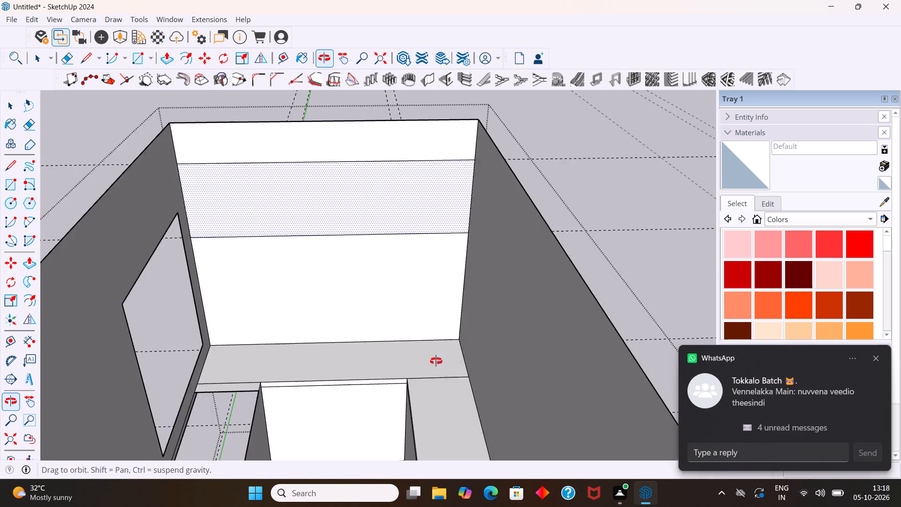
pyautogui.moveTo(436, 361); pyautogui.dragTo(478, 358, button='middle')
pyautogui.middleClick(478, 358)
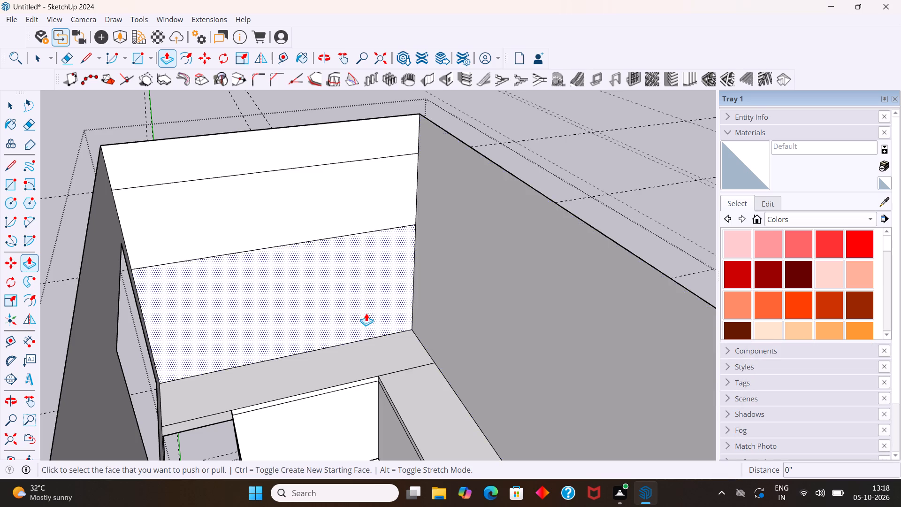
pyautogui.moveTo(325, 304); pyautogui.dragTo(179, 340, button='middle')
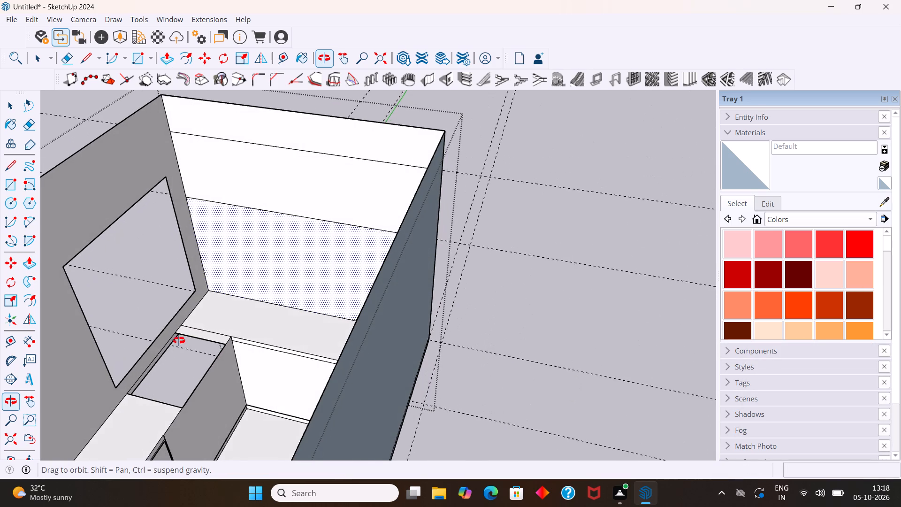
pyautogui.moveTo(179, 340); pyautogui.dragTo(191, 342, button='middle')
pyautogui.middleClick(192, 342)
pyautogui.middleClick(192, 342)
pyautogui.scroll(-2, 196, 335)
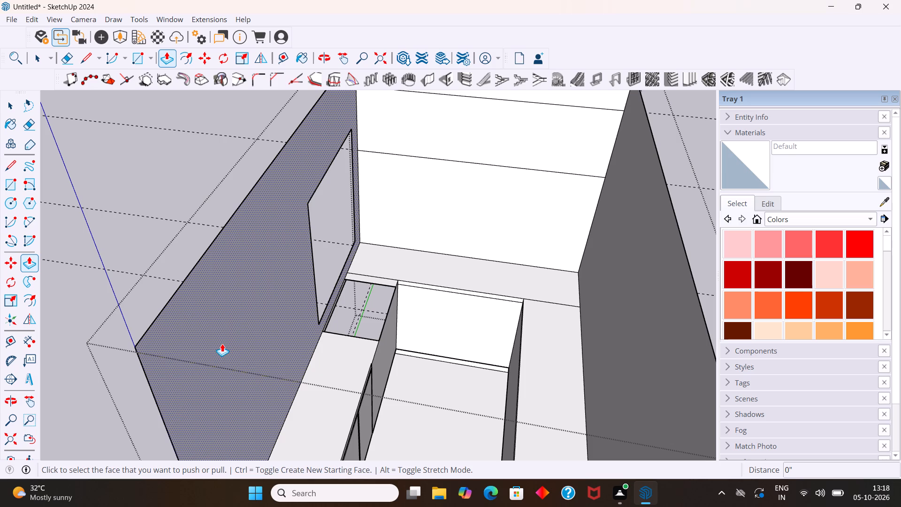
pyautogui.press('space')
pyautogui.scroll(-1, 237, 340)
pyautogui.moveTo(245, 342); pyautogui.dragTo(244, 308, button='middle')
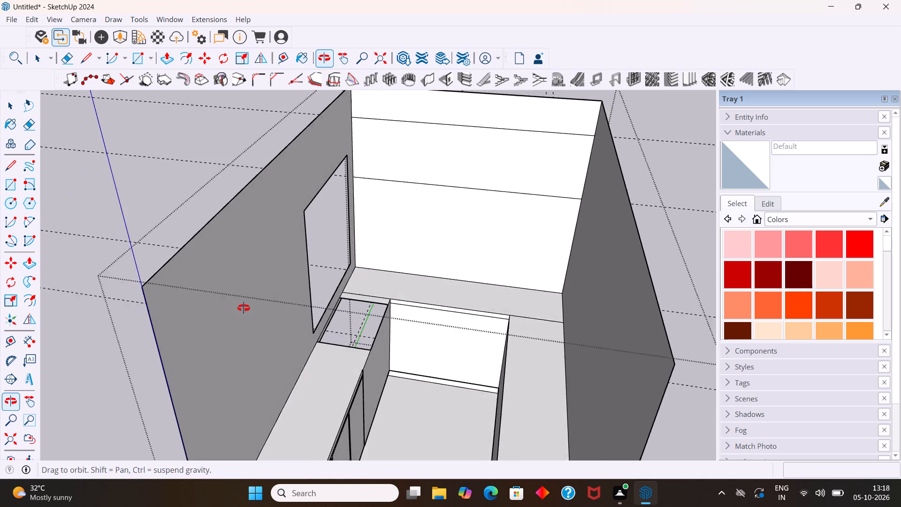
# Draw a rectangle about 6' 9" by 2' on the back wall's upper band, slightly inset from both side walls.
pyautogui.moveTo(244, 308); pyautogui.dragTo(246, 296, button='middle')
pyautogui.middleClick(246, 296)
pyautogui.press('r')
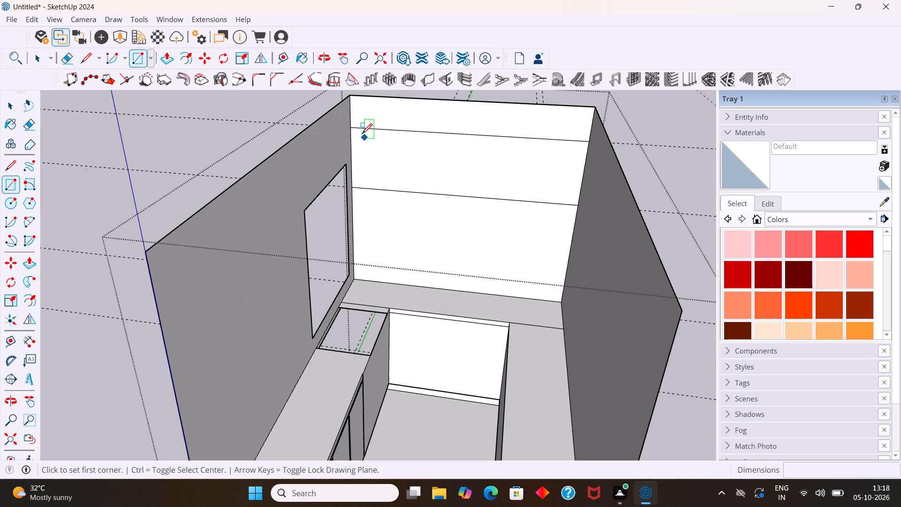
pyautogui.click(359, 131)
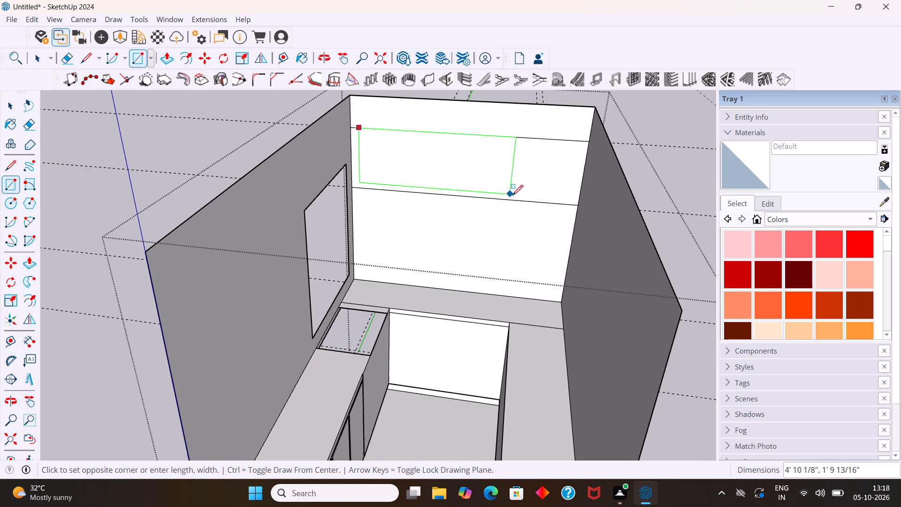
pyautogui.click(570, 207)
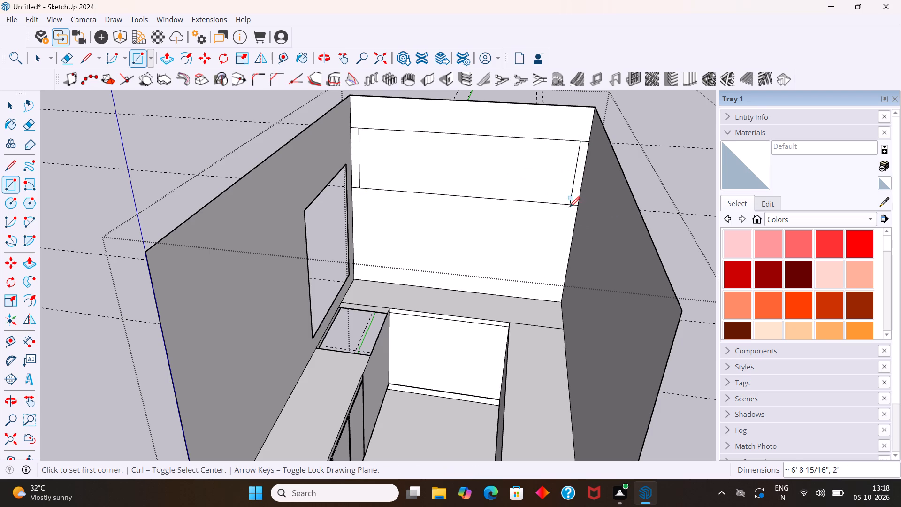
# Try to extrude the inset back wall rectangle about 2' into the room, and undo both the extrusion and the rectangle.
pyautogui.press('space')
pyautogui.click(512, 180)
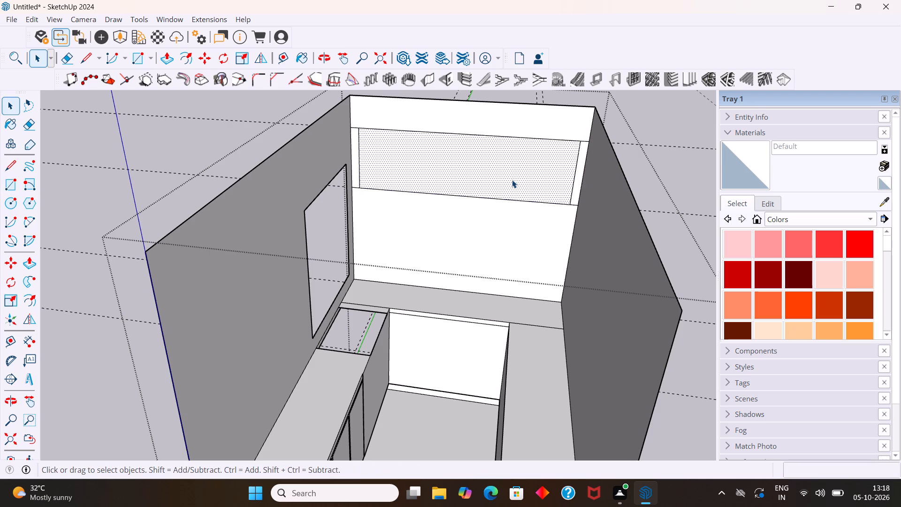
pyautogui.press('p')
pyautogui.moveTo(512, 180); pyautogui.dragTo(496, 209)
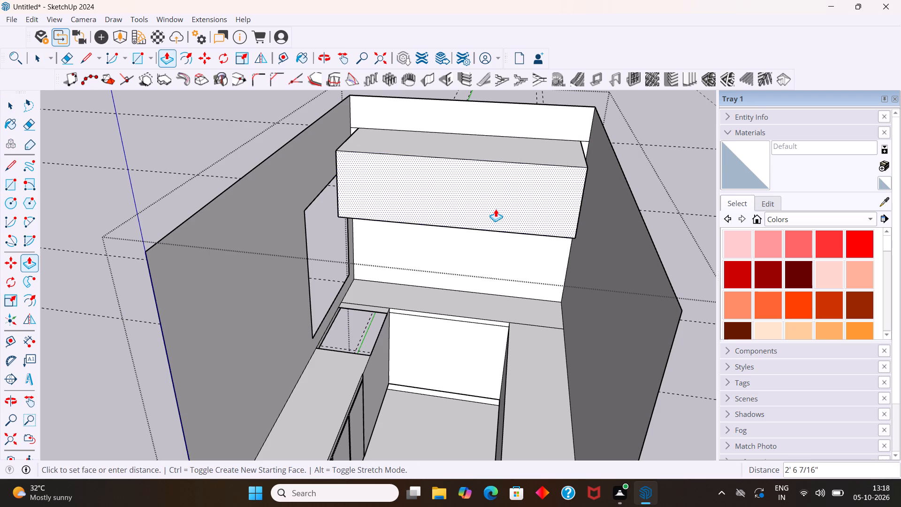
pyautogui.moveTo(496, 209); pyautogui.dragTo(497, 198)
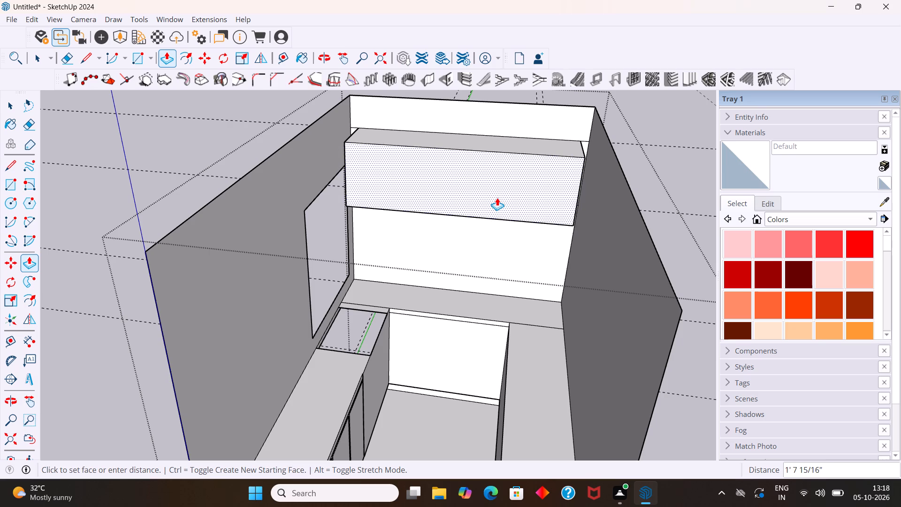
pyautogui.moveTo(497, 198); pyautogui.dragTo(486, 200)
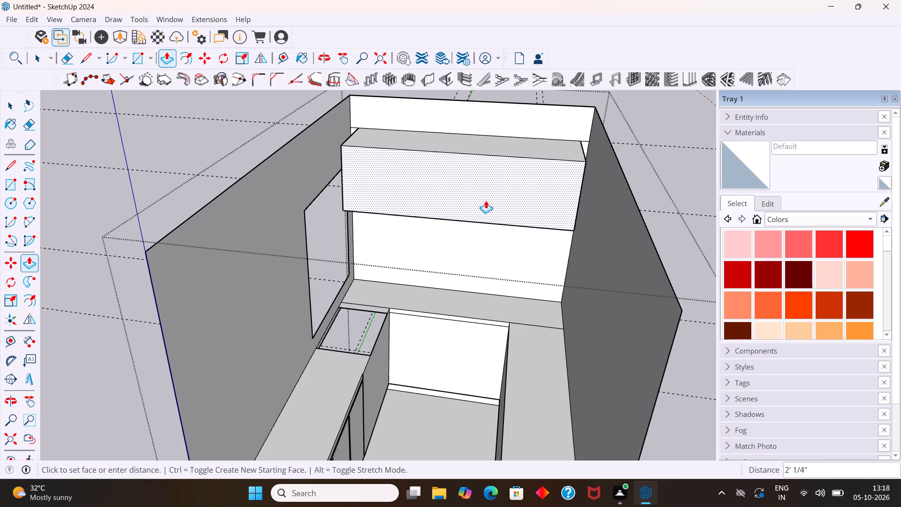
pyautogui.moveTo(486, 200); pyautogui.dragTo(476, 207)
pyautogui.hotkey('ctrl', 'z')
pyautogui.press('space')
# Close the kitchen interior group and delete all the guides from the model.
pyautogui.scroll(-3, 474, 207)
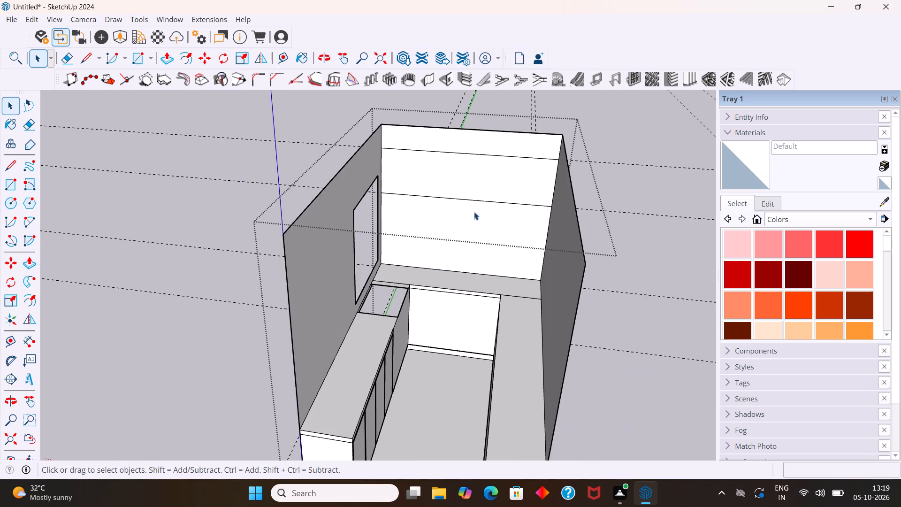
pyautogui.scroll(-3, 474, 212)
pyautogui.moveTo(474, 212); pyautogui.dragTo(534, 191, button='middle')
pyautogui.scroll(-9, 534, 192)
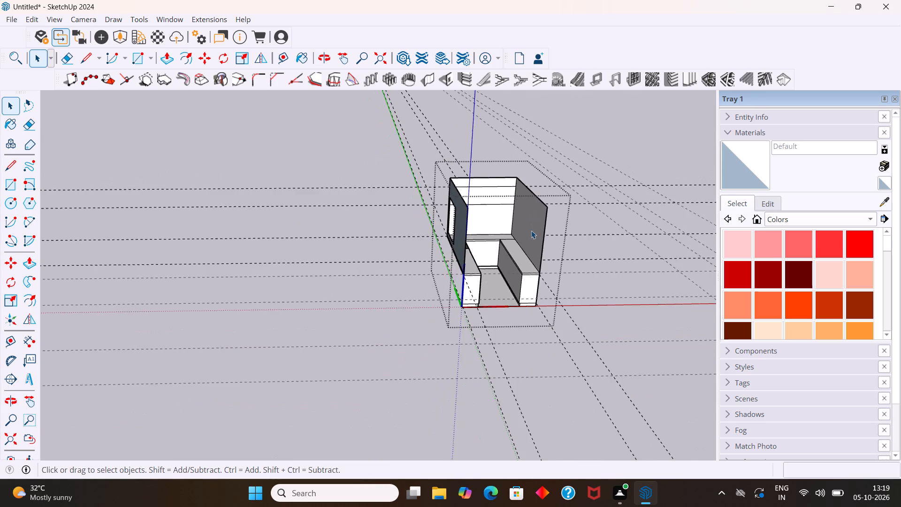
pyautogui.scroll(-8, 531, 230)
pyautogui.moveTo(529, 225); pyautogui.dragTo(552, 253, button='middle')
pyautogui.click(672, 288)
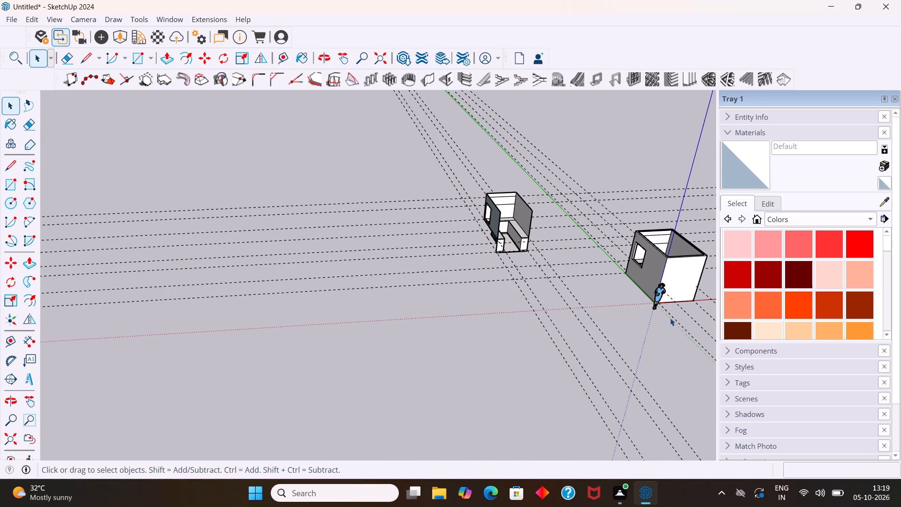
pyautogui.click(658, 341)
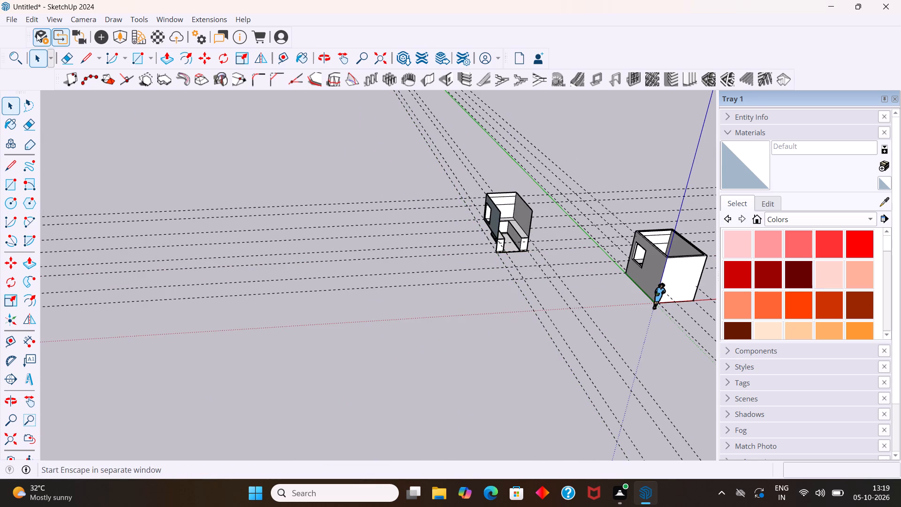
pyautogui.click(29, 13)
pyautogui.click(33, 19)
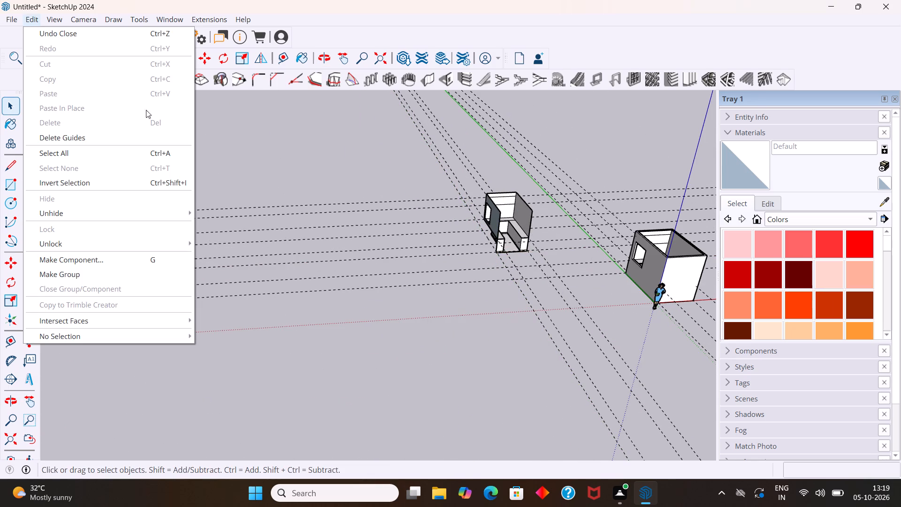
pyautogui.click(131, 135)
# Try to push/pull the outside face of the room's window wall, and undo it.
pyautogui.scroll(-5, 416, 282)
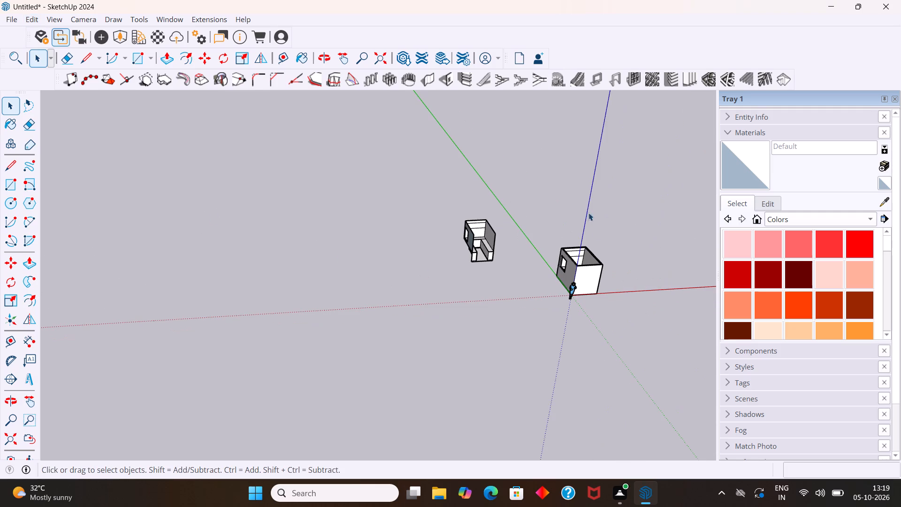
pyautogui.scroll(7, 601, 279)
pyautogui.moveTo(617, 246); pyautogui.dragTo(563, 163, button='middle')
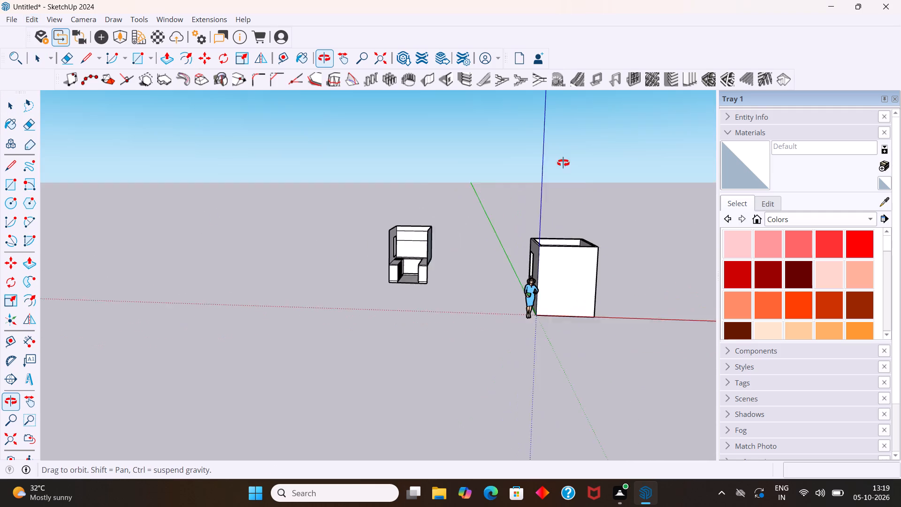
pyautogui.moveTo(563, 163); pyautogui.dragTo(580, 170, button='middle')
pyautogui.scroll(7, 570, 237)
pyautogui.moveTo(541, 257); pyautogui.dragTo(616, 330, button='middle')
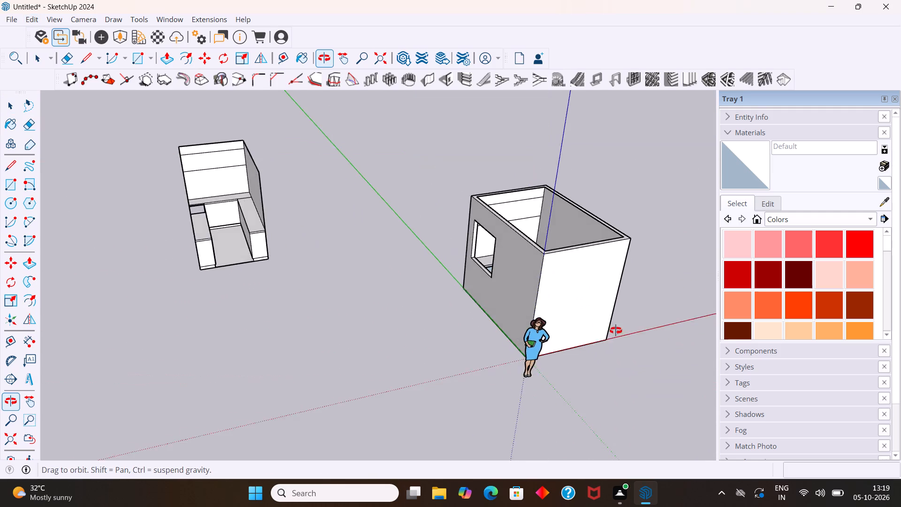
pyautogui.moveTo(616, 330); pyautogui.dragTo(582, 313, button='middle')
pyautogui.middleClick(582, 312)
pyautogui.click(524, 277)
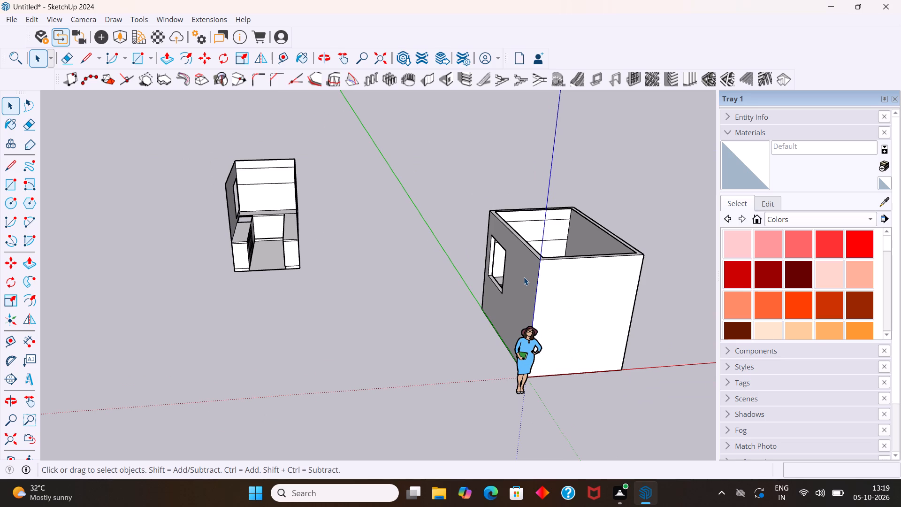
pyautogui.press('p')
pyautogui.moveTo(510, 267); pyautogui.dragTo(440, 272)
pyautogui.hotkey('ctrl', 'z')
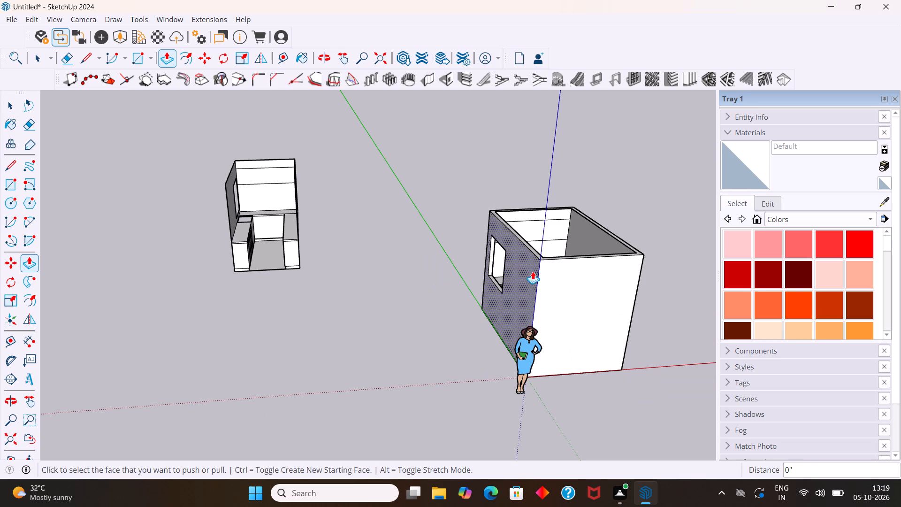
# Open the kitchen interior group inside the room for editing and select all its connected geometry.
pyautogui.press('space')
pyautogui.click(569, 279)
pyautogui.click(579, 271)
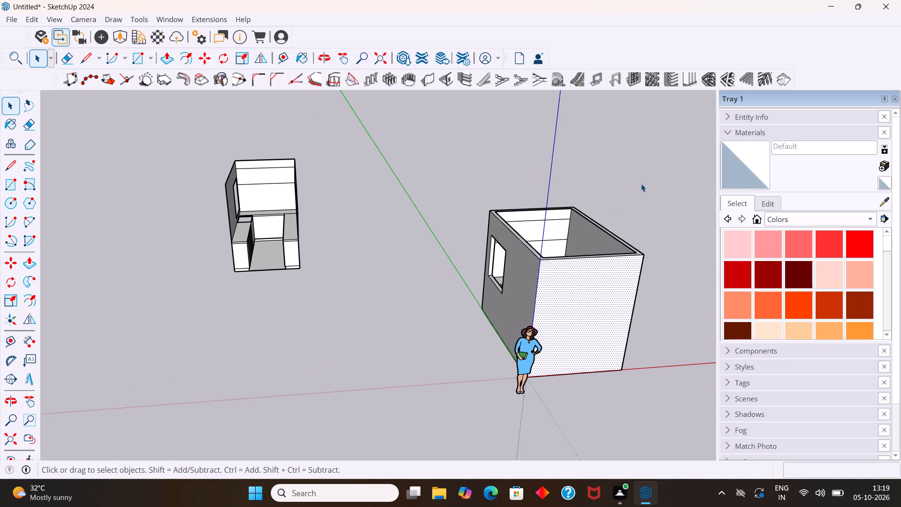
pyautogui.click(641, 184)
pyautogui.tripleClick(580, 218)
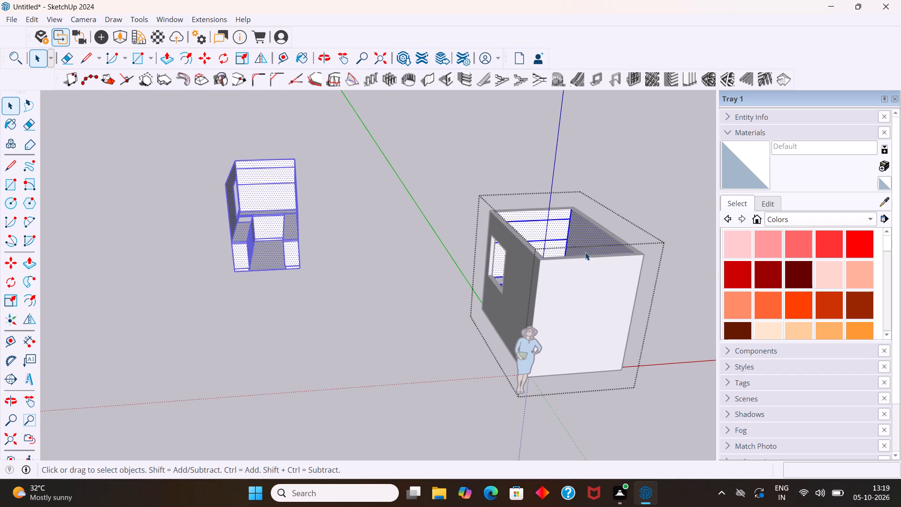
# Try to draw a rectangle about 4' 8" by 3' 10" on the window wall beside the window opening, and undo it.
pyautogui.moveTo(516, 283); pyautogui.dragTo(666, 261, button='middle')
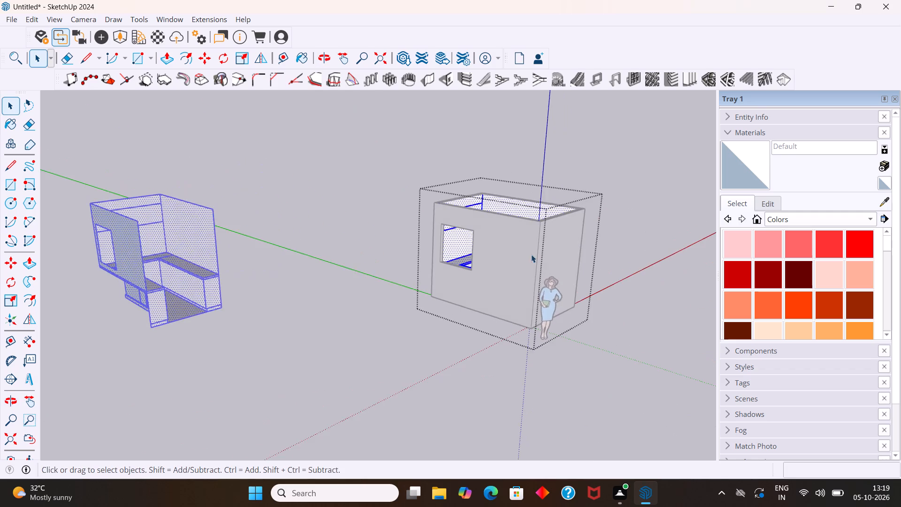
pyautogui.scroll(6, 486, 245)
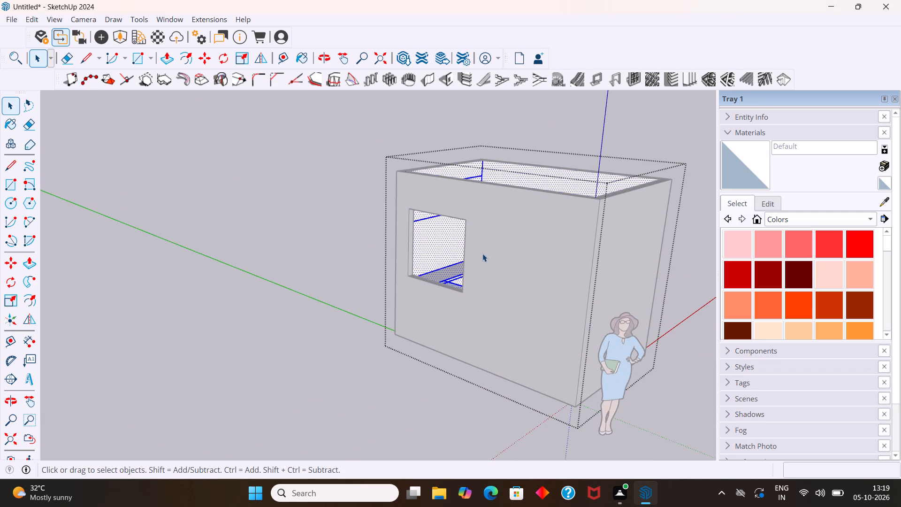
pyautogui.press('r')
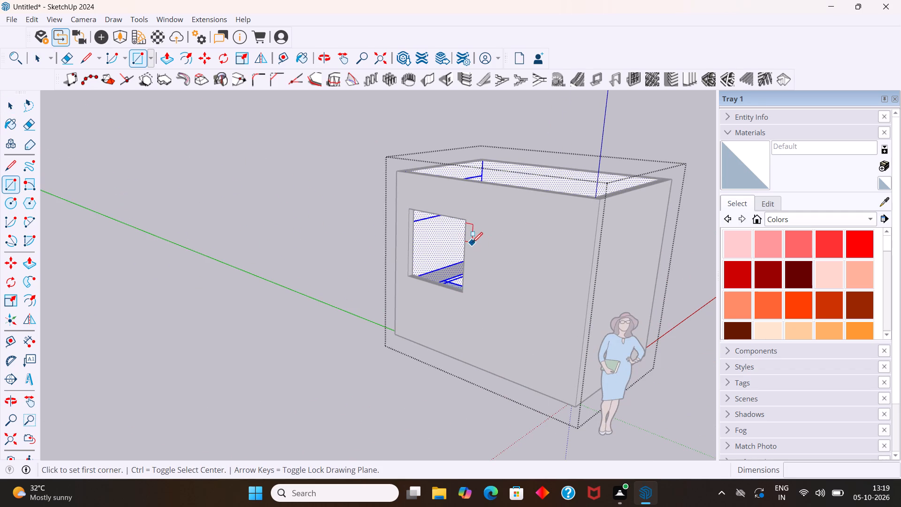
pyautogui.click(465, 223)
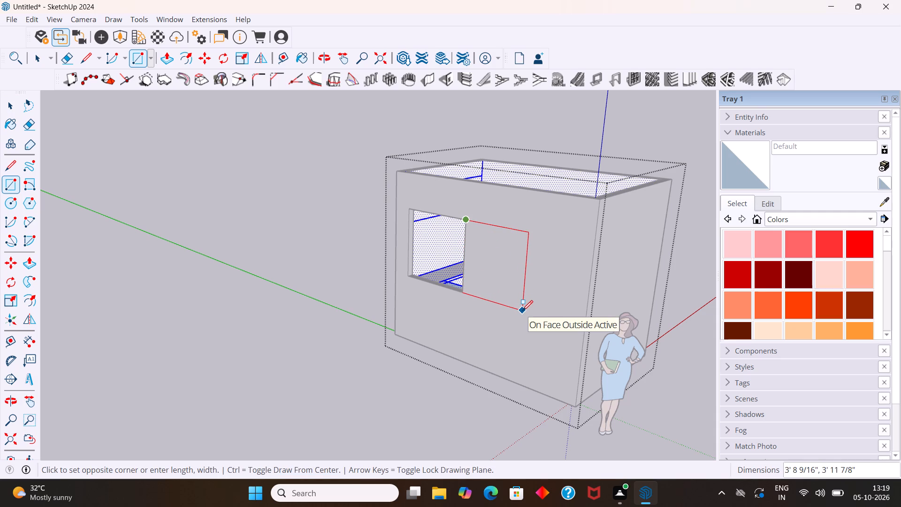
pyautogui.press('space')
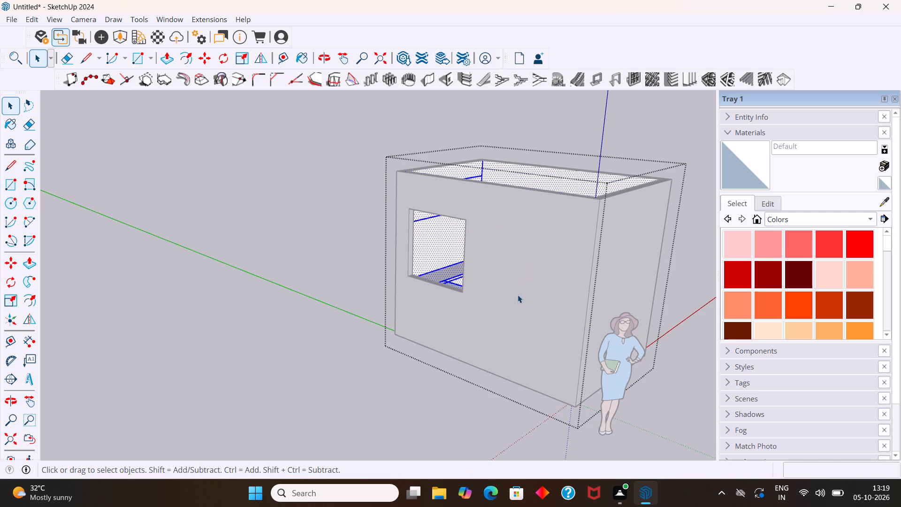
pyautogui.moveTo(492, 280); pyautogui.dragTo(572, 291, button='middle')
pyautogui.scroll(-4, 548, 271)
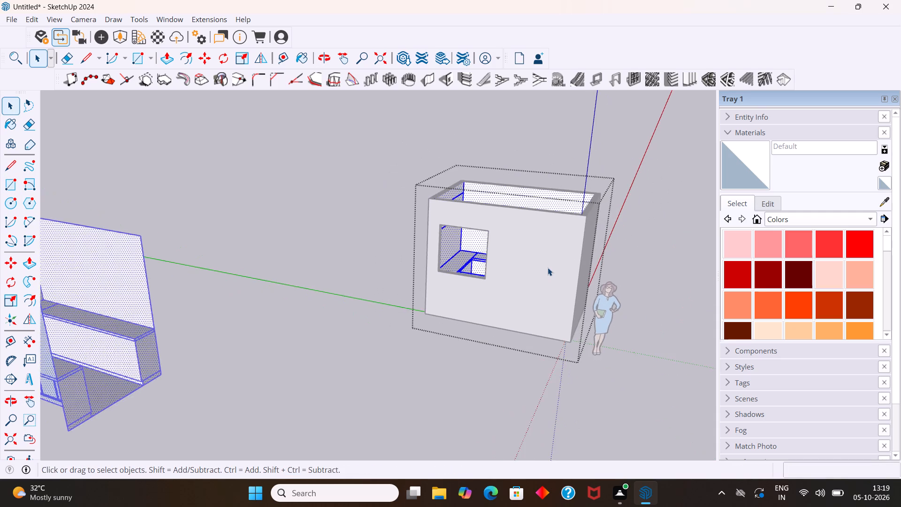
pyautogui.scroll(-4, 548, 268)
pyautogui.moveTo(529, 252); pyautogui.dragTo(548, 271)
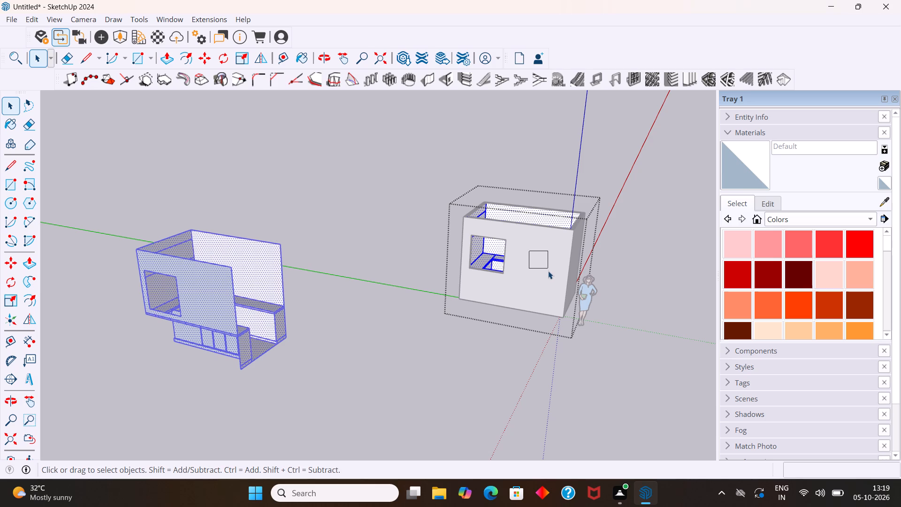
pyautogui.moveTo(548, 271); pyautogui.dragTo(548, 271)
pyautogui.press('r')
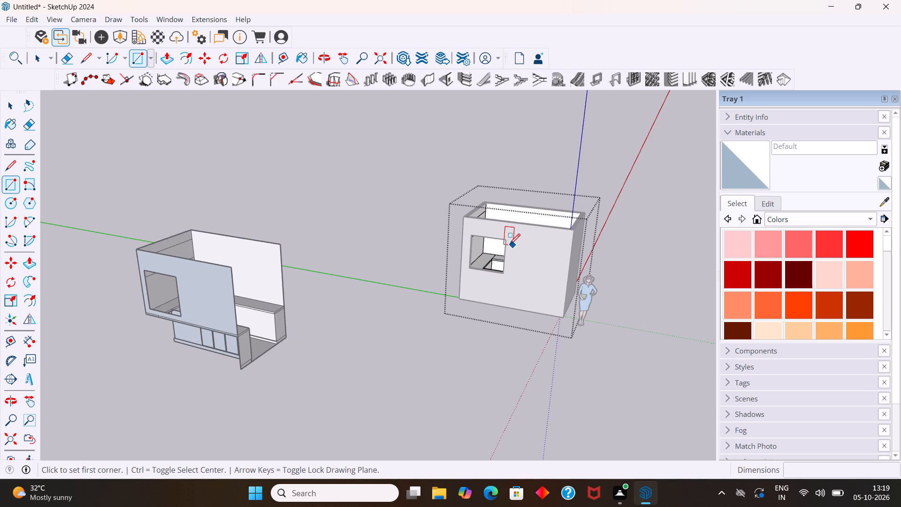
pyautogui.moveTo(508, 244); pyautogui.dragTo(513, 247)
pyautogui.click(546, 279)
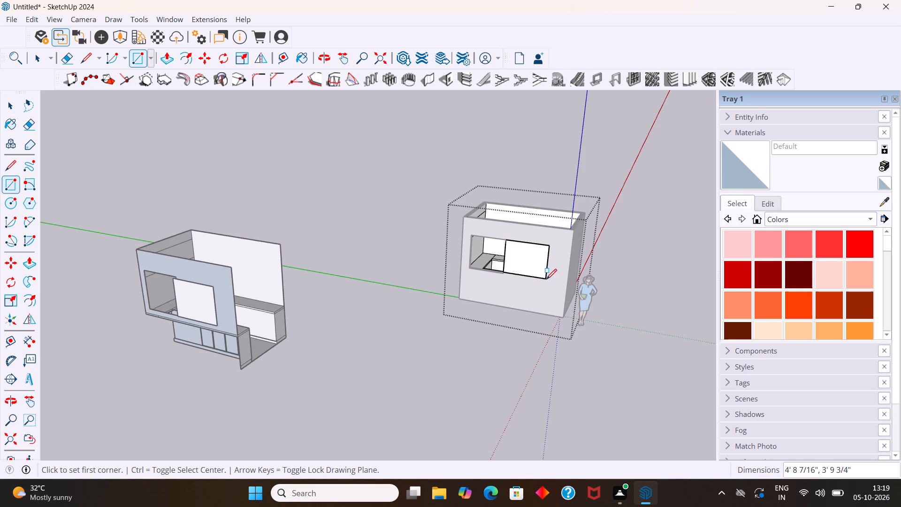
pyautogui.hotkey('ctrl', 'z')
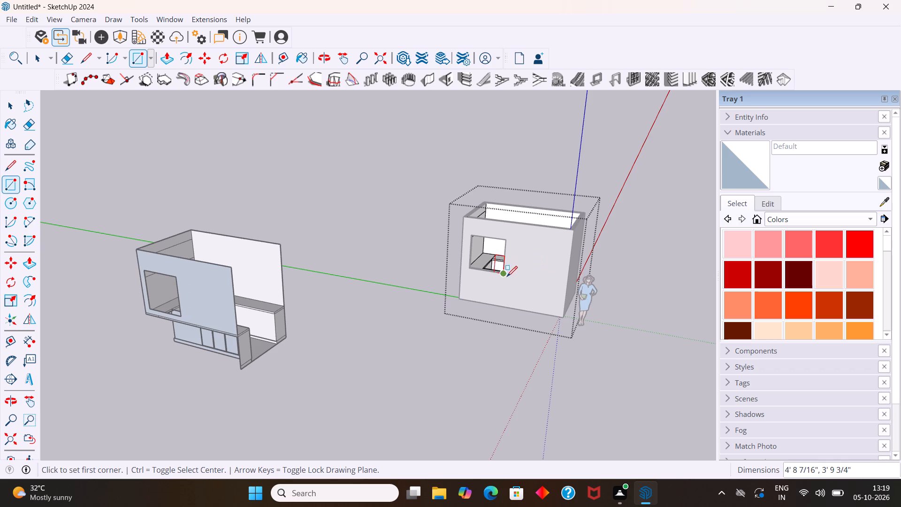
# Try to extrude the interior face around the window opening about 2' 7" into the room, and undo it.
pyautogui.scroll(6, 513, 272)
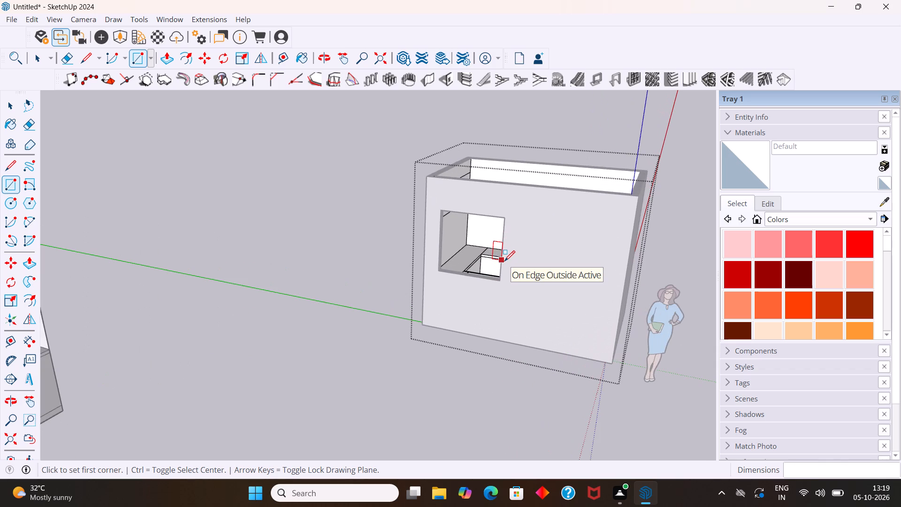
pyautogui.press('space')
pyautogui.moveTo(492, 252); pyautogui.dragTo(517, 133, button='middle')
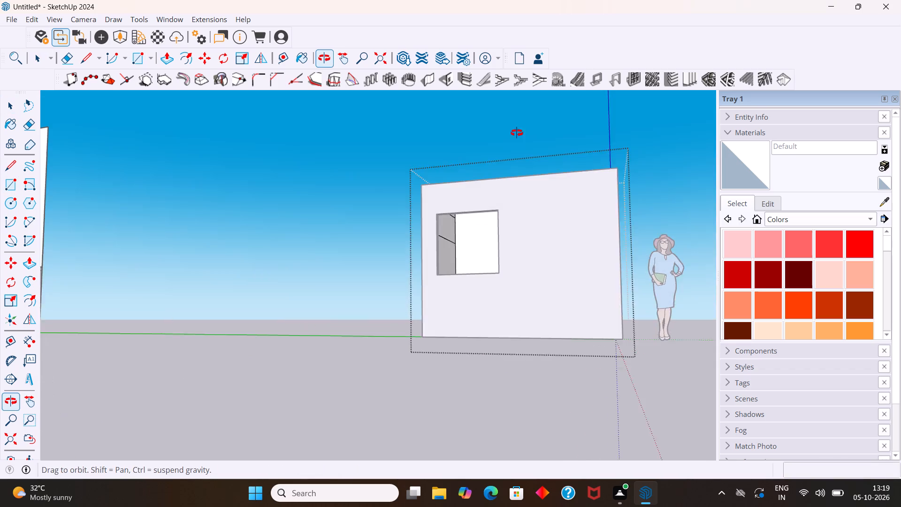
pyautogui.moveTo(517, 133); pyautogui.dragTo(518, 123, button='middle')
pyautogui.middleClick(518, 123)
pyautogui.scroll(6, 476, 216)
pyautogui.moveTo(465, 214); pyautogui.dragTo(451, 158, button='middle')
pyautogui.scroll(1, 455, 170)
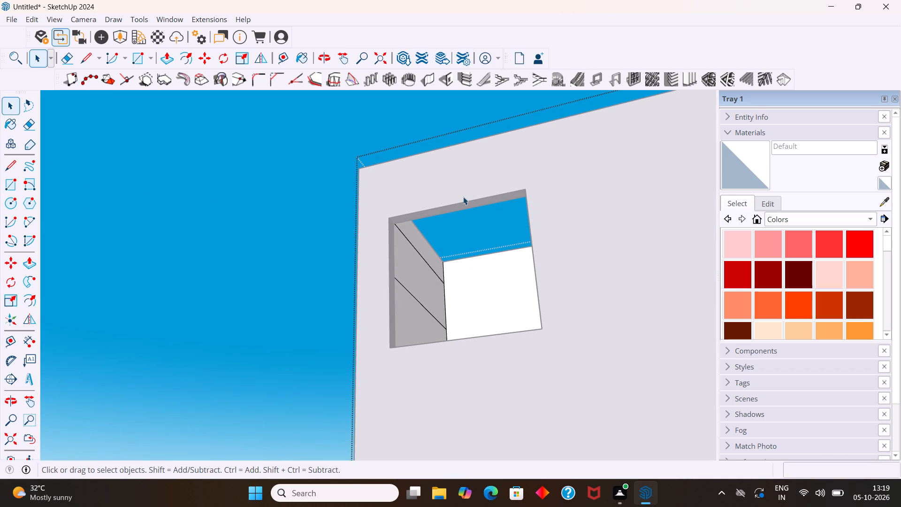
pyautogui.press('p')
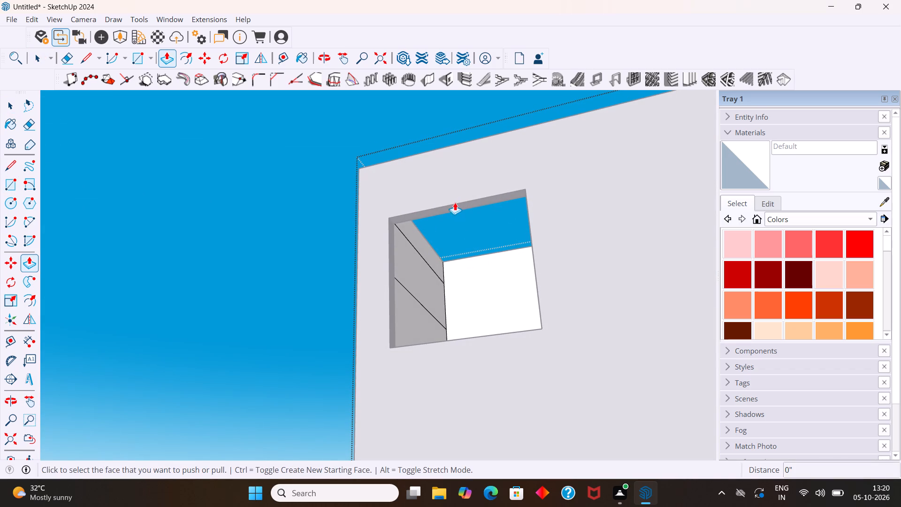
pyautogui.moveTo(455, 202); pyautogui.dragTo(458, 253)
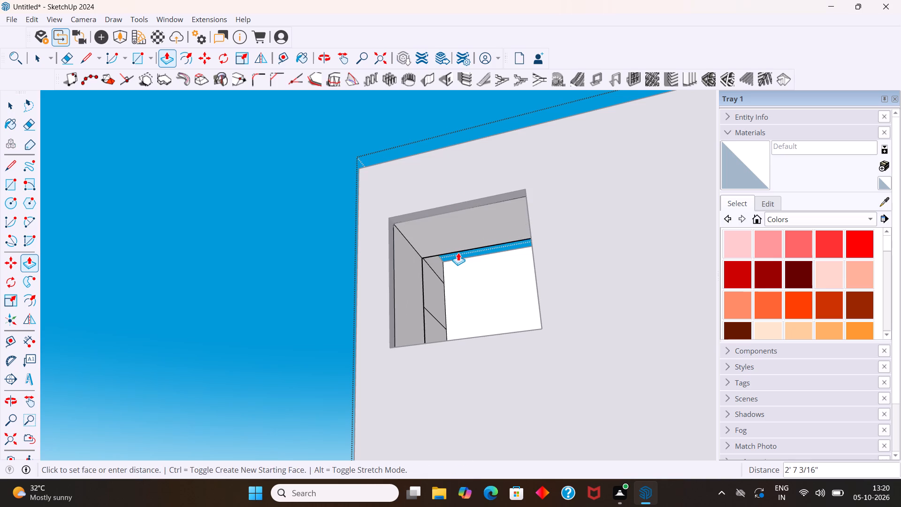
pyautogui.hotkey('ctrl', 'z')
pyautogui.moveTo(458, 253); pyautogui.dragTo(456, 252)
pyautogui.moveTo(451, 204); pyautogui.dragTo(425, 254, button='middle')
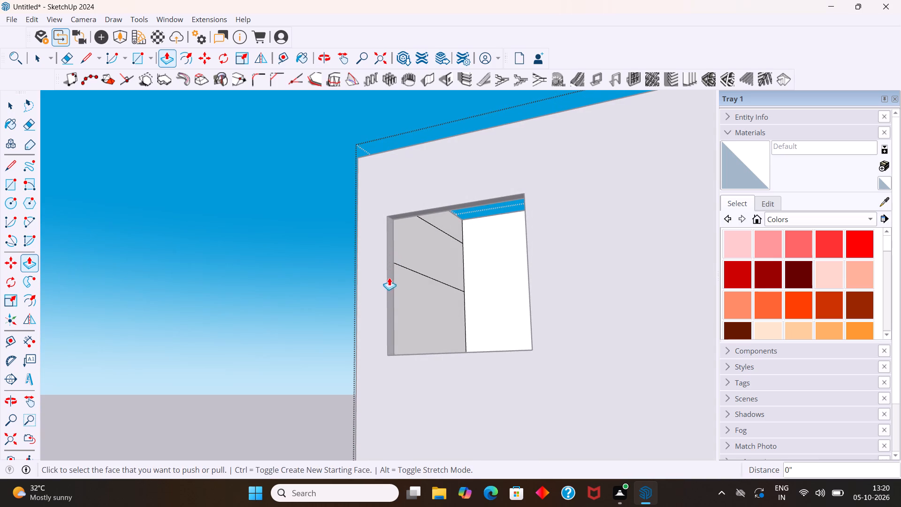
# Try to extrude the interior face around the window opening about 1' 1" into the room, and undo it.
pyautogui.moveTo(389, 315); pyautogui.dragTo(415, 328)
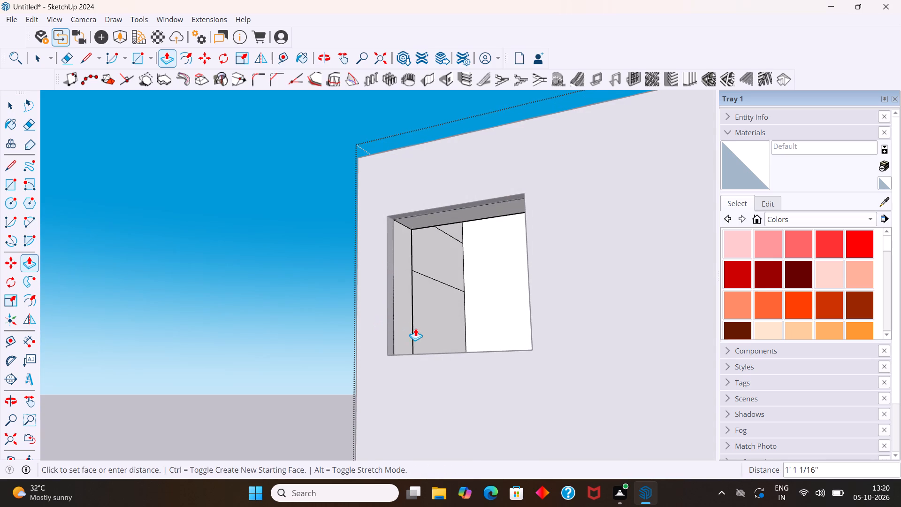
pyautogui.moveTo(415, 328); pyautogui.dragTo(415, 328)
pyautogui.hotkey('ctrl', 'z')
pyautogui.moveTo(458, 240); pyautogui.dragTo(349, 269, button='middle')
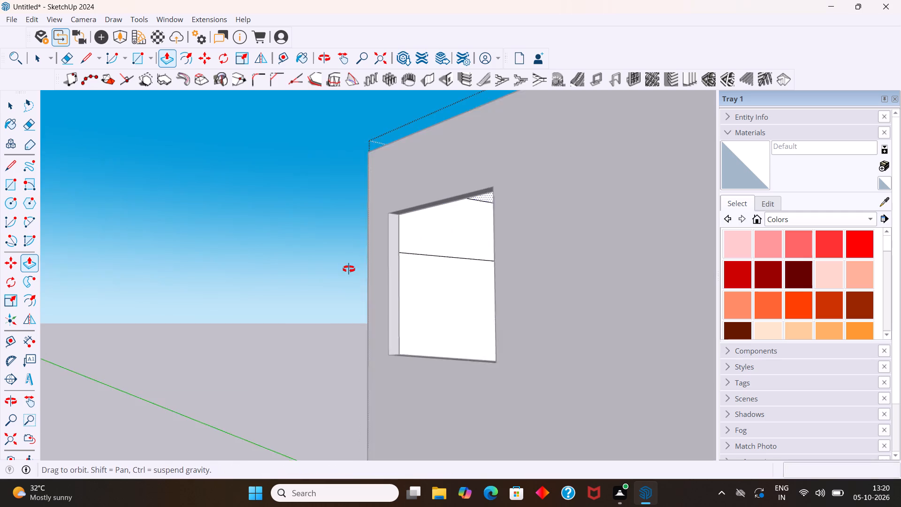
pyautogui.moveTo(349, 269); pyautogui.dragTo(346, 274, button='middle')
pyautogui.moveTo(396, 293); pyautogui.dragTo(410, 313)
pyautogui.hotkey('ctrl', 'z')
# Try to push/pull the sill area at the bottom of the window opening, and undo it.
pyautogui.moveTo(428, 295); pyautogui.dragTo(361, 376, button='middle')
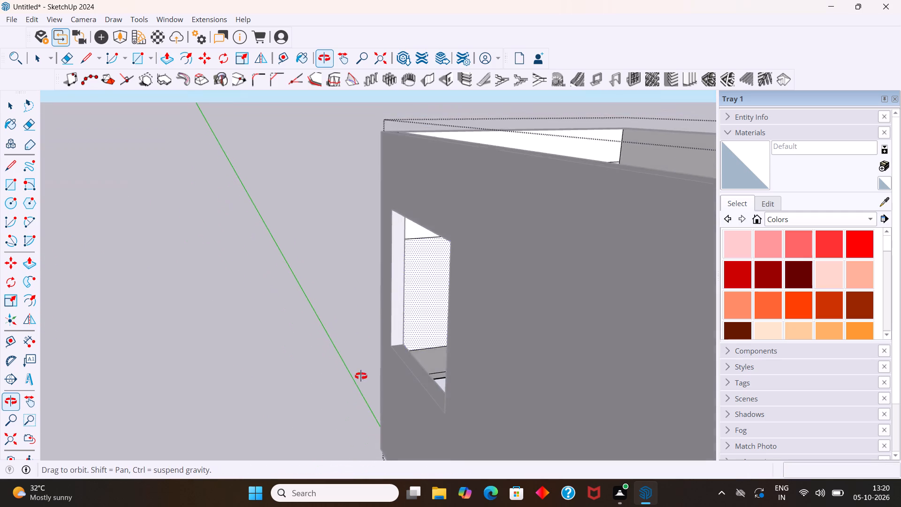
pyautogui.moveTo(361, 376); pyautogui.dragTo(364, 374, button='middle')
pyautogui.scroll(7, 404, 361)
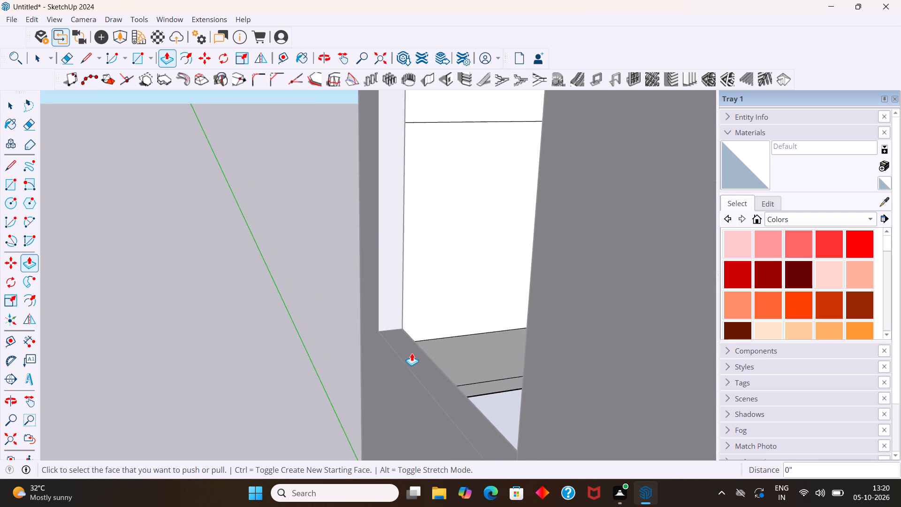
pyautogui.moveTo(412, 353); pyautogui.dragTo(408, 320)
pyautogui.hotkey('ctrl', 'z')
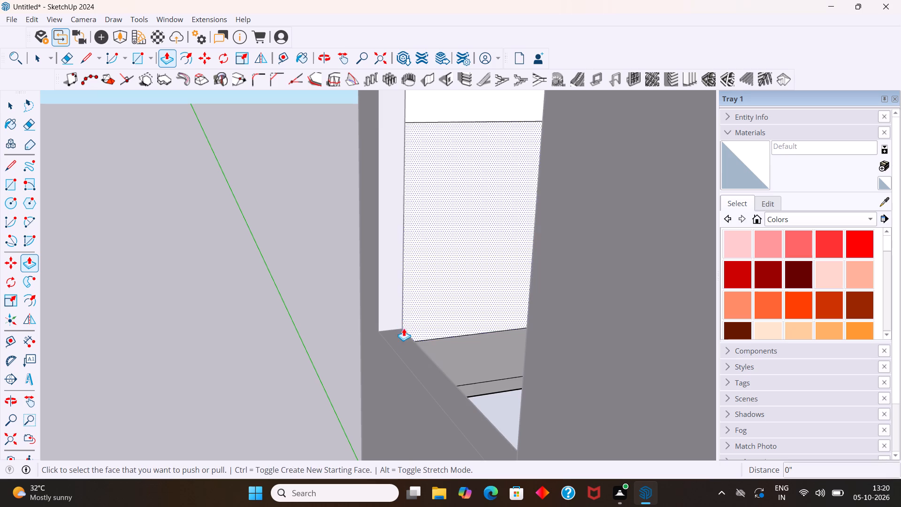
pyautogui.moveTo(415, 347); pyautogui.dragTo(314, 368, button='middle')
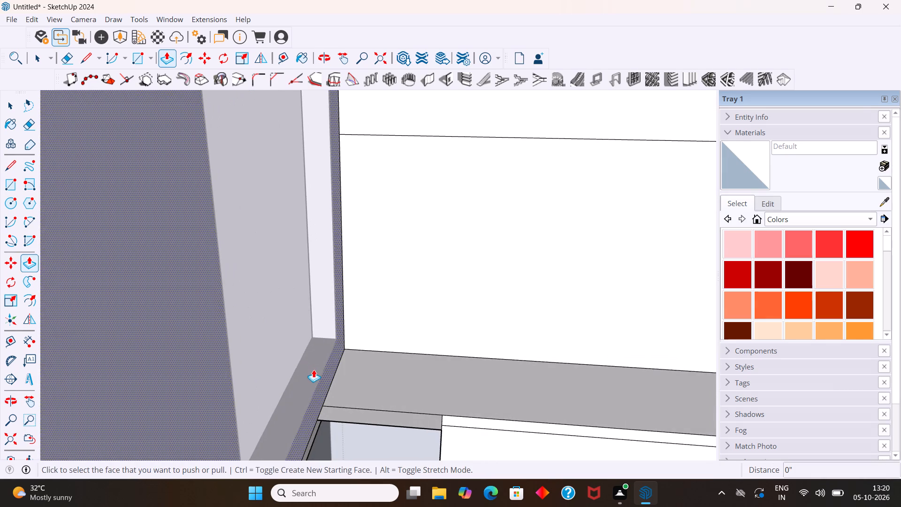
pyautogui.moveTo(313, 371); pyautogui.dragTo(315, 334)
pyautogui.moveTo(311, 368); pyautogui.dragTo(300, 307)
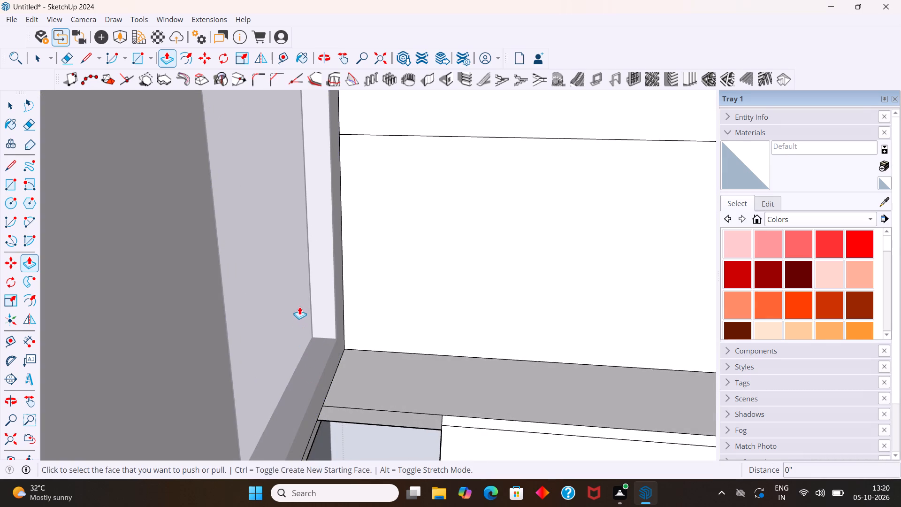
# Examine the room's window wall and opening, and the separate kitchen interior beside the room, from several angles.
pyautogui.scroll(-9, 302, 286)
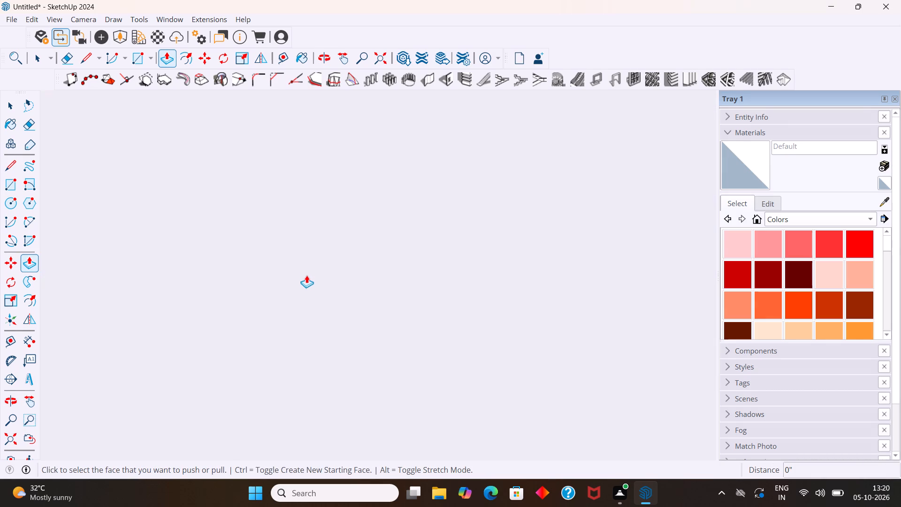
pyautogui.press('space')
pyautogui.press('space')
pyautogui.scroll(-14, 308, 264)
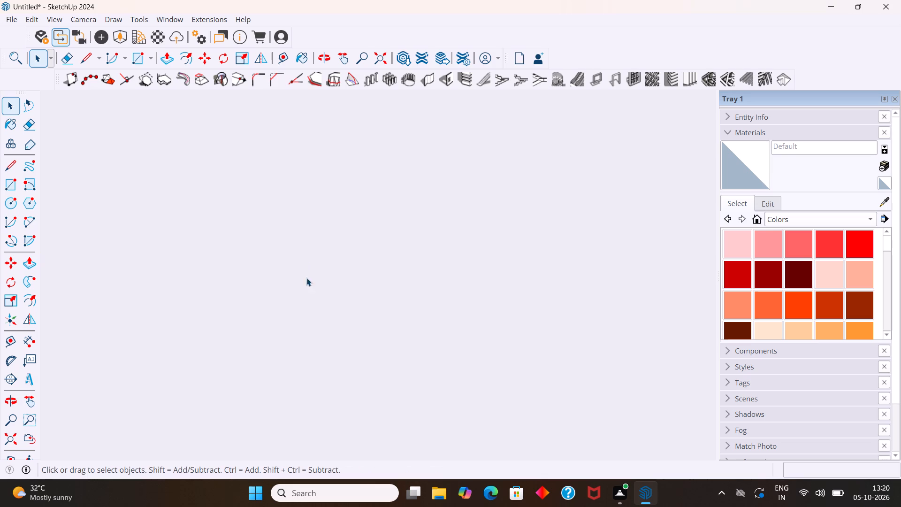
pyautogui.scroll(-20, 306, 278)
pyautogui.scroll(-14, 306, 278)
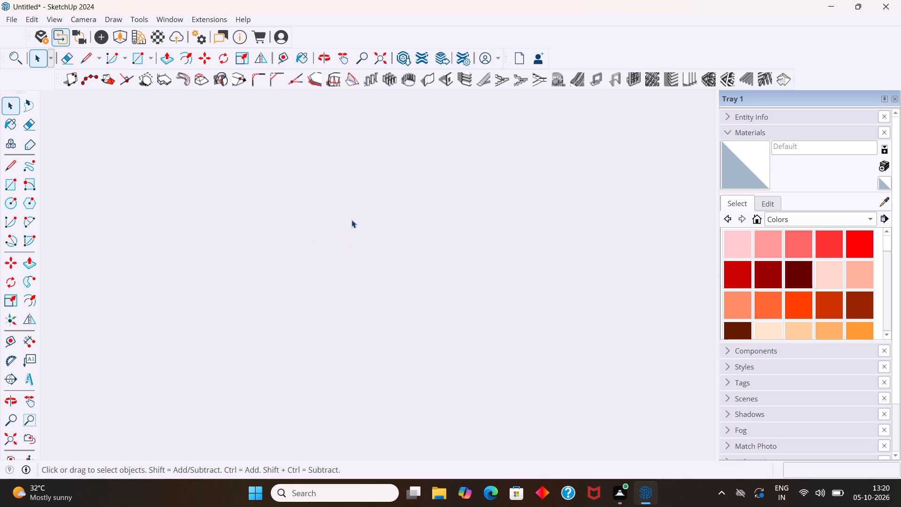
pyautogui.scroll(-20, 351, 220)
pyautogui.scroll(-10, 351, 220)
pyautogui.middleClick(349, 216)
pyautogui.middleClick(347, 220)
pyautogui.moveTo(352, 229); pyautogui.dragTo(567, 227, button='middle')
pyautogui.scroll(6, 316, 240)
pyautogui.moveTo(320, 240); pyautogui.dragTo(398, 258, button='middle')
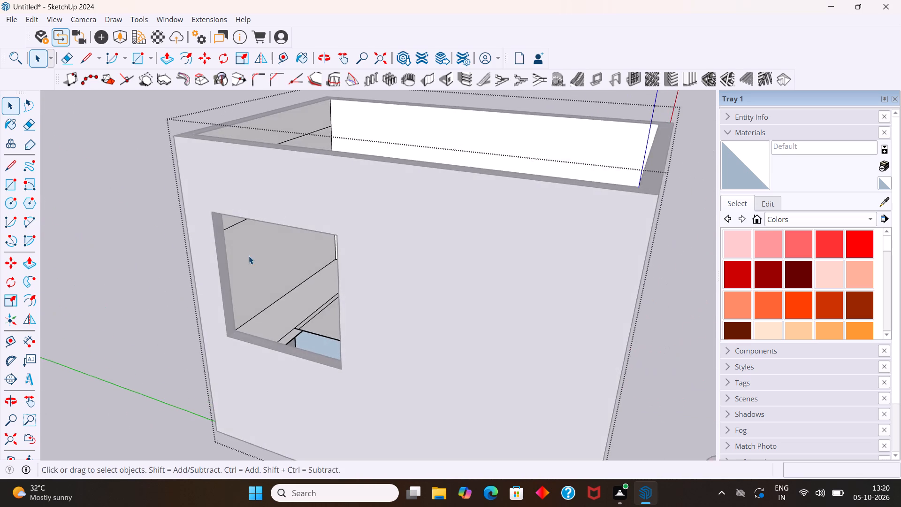
pyautogui.scroll(16, 225, 243)
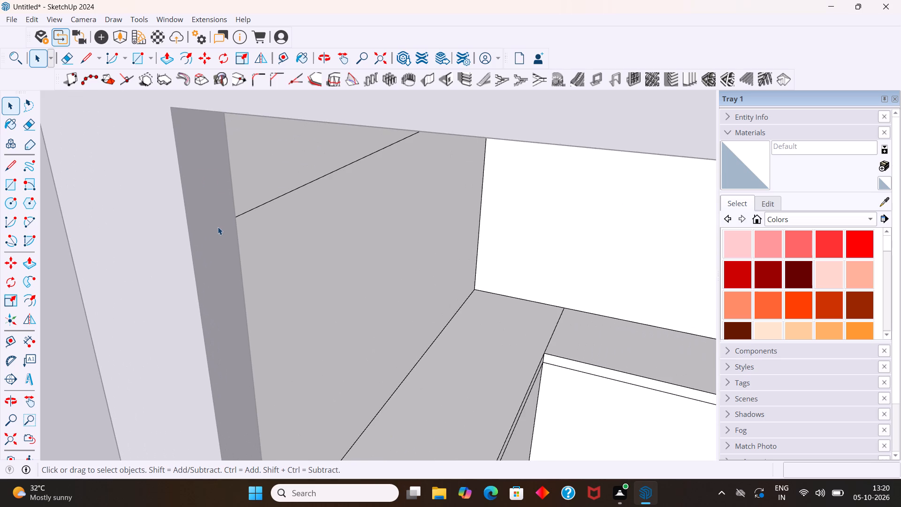
pyautogui.click(220, 229)
pyautogui.click(220, 229)
pyautogui.scroll(-18, 291, 250)
pyautogui.moveTo(505, 280); pyautogui.dragTo(500, 300, button='middle')
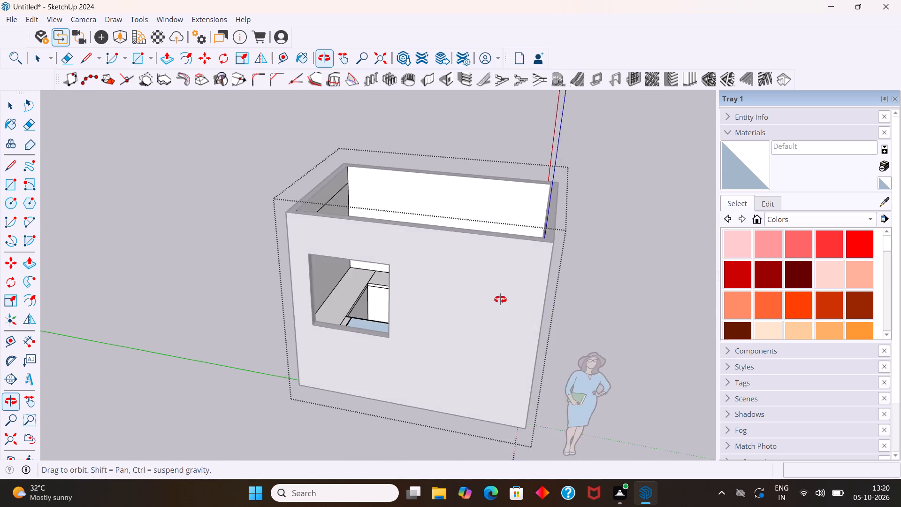
pyautogui.moveTo(500, 300); pyautogui.dragTo(84, 415, button='middle')
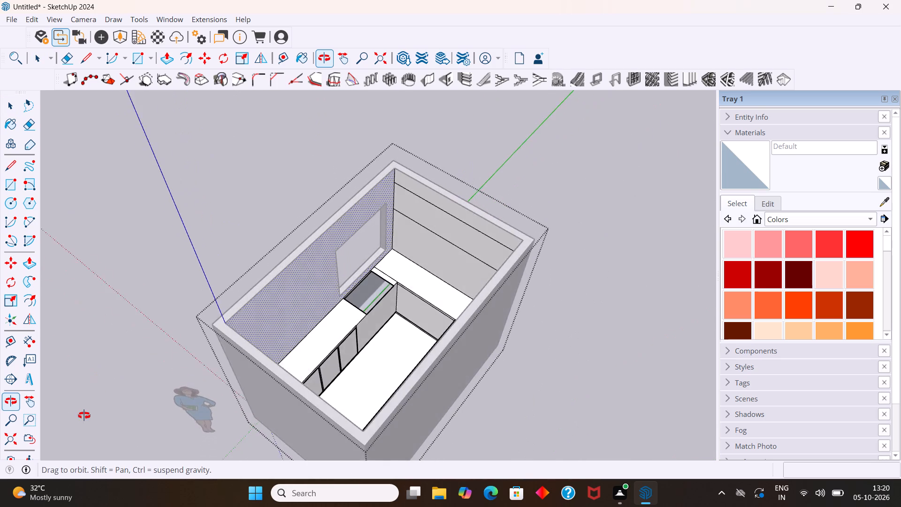
pyautogui.moveTo(84, 415); pyautogui.dragTo(362, 365, button='middle')
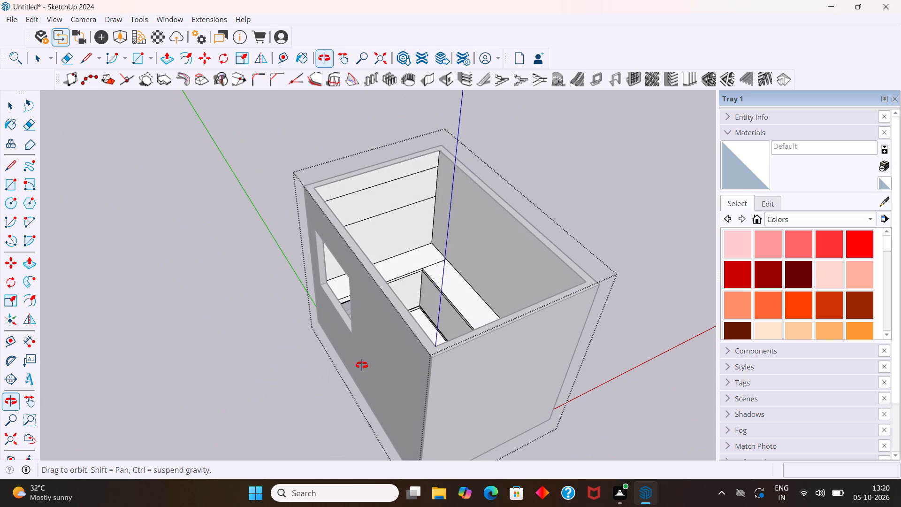
pyautogui.moveTo(362, 365); pyautogui.dragTo(328, 356, button='middle')
pyautogui.scroll(-10, 339, 333)
pyautogui.moveTo(200, 300); pyautogui.dragTo(224, 269, button='middle')
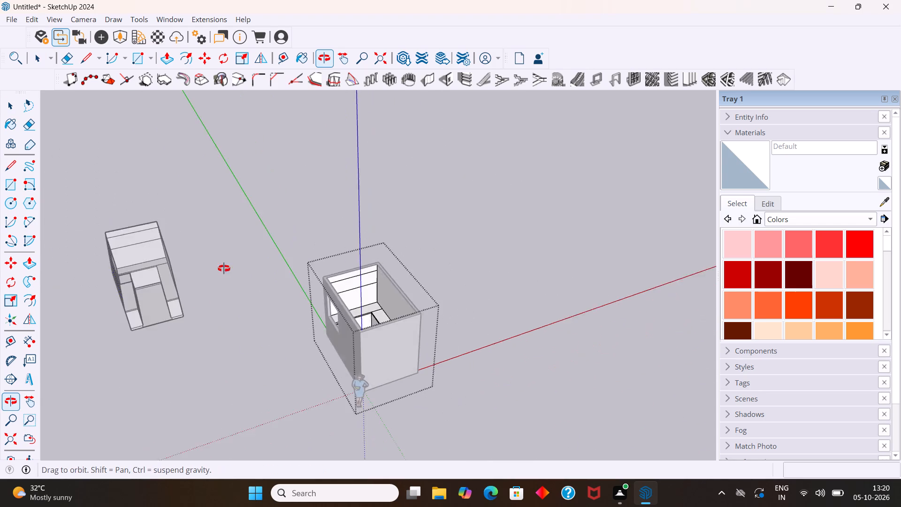
pyautogui.moveTo(224, 269); pyautogui.dragTo(169, 188, button='middle')
pyautogui.scroll(9, 127, 295)
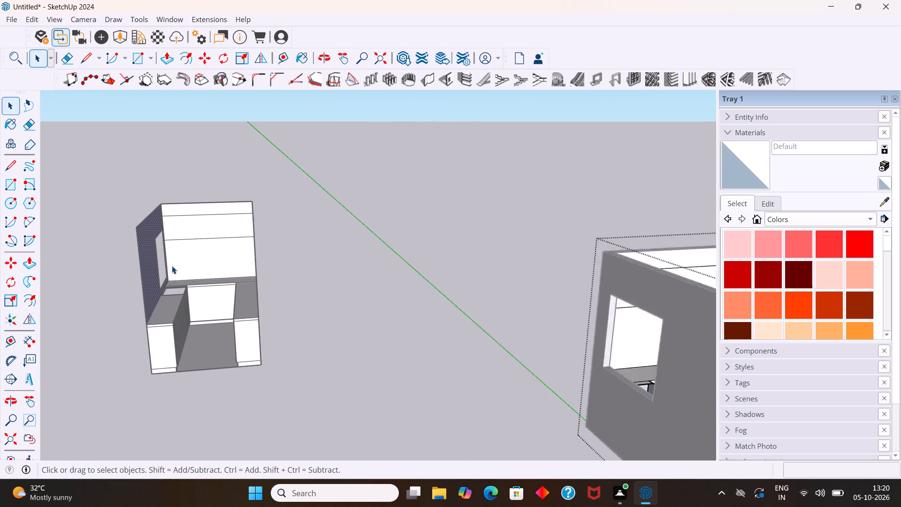
pyautogui.scroll(11, 172, 266)
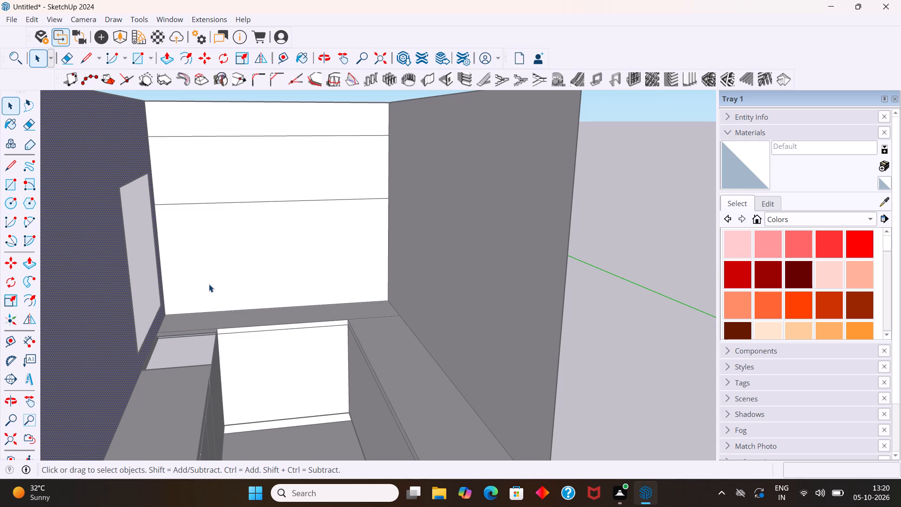
pyautogui.scroll(-7, 212, 315)
pyautogui.moveTo(222, 321); pyautogui.dragTo(229, 289, button='middle')
pyautogui.middleClick(229, 289)
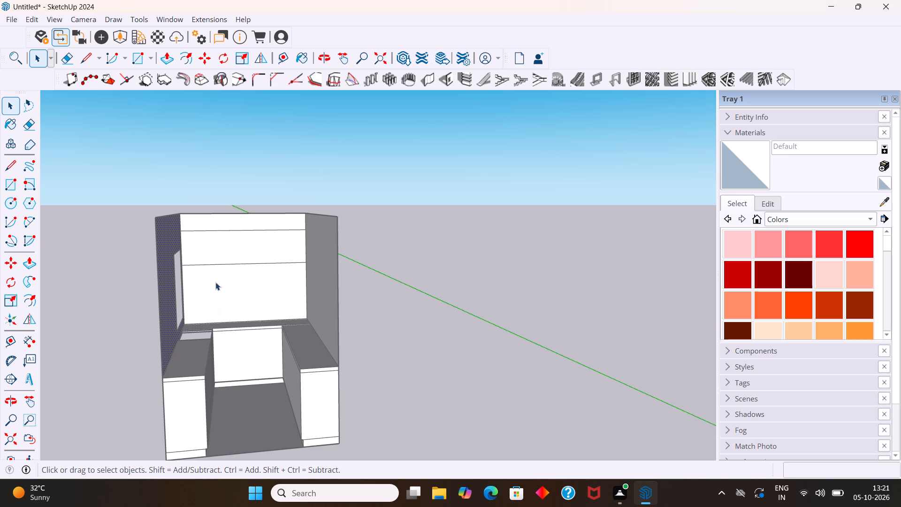
pyautogui.scroll(-2, 214, 296)
pyautogui.moveTo(224, 312); pyautogui.dragTo(215, 306, button='middle')
pyautogui.press('space')
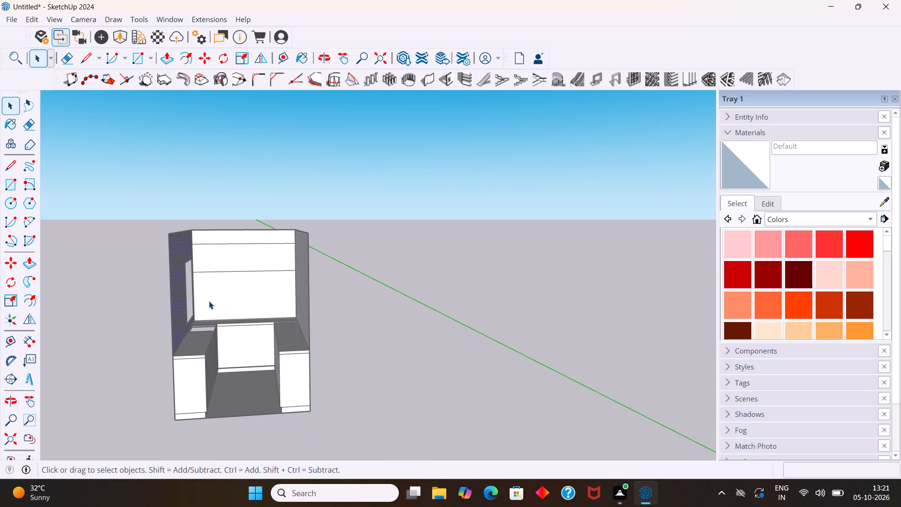
# Leave the room group and open the separate kitchen interior beside it for editing.
pyautogui.click(344, 330)
pyautogui.doubleClick(262, 337)
pyautogui.scroll(1, 260, 338)
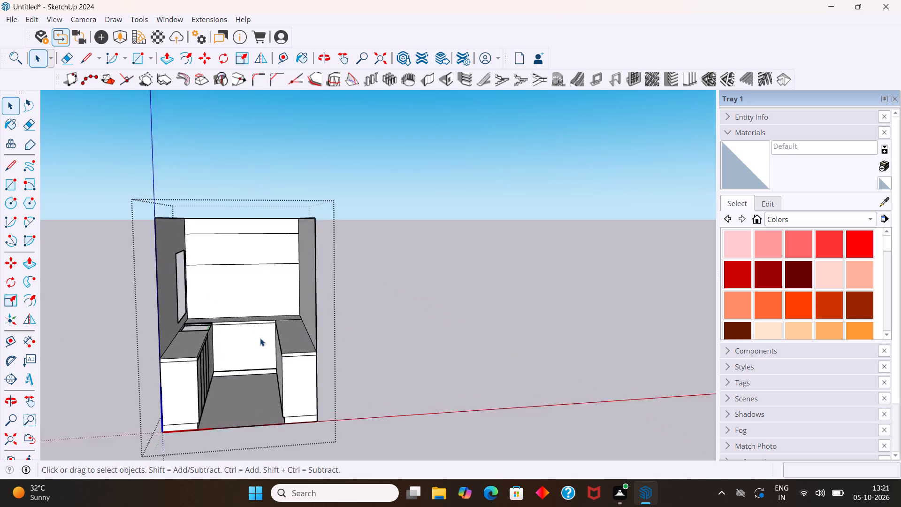
pyautogui.scroll(5, 260, 338)
pyautogui.moveTo(260, 330); pyautogui.dragTo(246, 377, button='middle')
pyautogui.middleClick(246, 377)
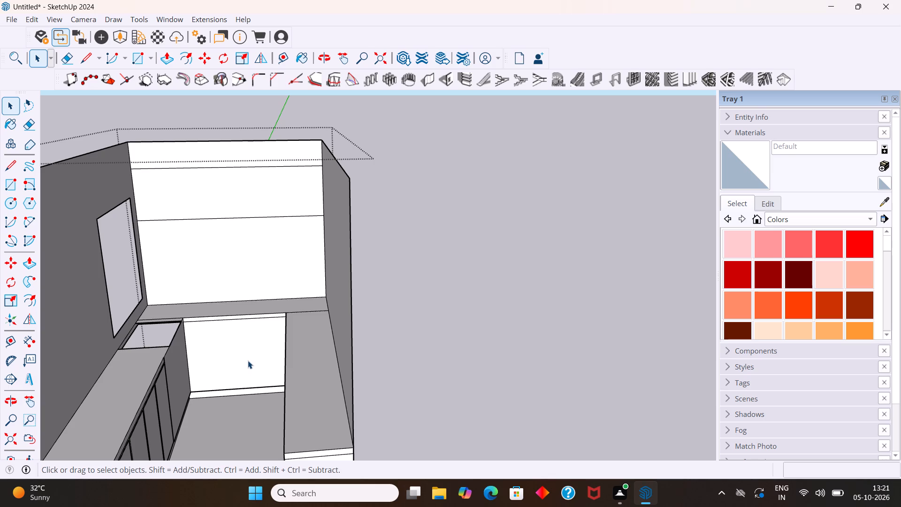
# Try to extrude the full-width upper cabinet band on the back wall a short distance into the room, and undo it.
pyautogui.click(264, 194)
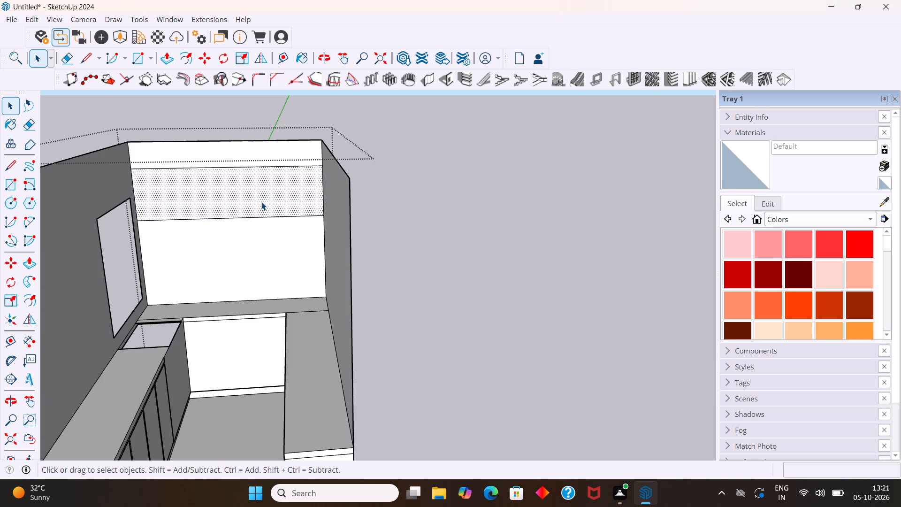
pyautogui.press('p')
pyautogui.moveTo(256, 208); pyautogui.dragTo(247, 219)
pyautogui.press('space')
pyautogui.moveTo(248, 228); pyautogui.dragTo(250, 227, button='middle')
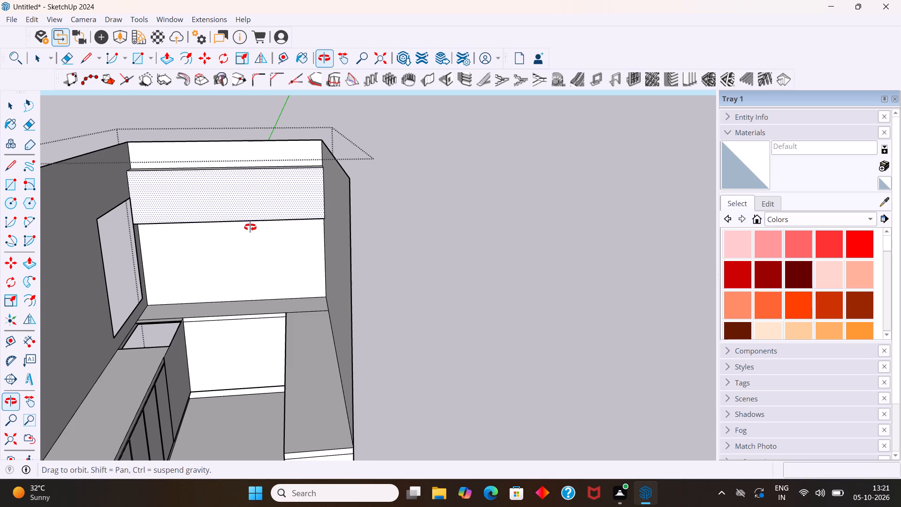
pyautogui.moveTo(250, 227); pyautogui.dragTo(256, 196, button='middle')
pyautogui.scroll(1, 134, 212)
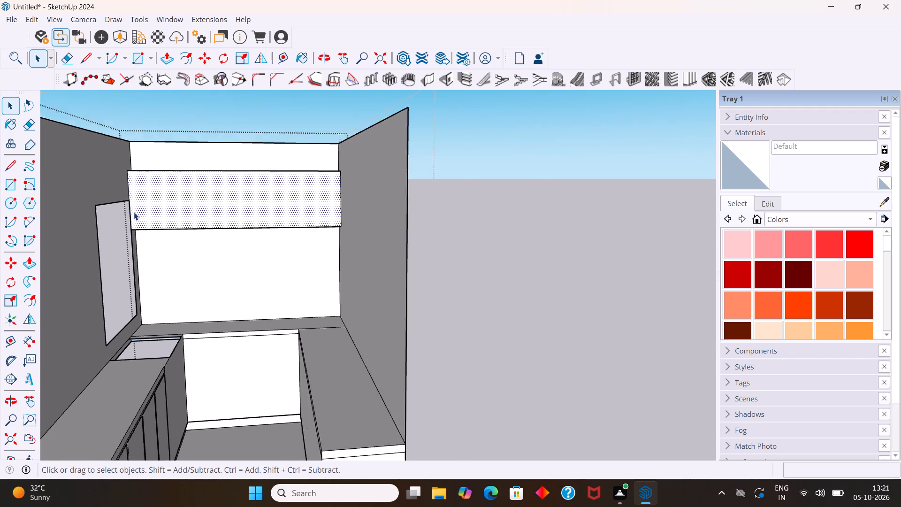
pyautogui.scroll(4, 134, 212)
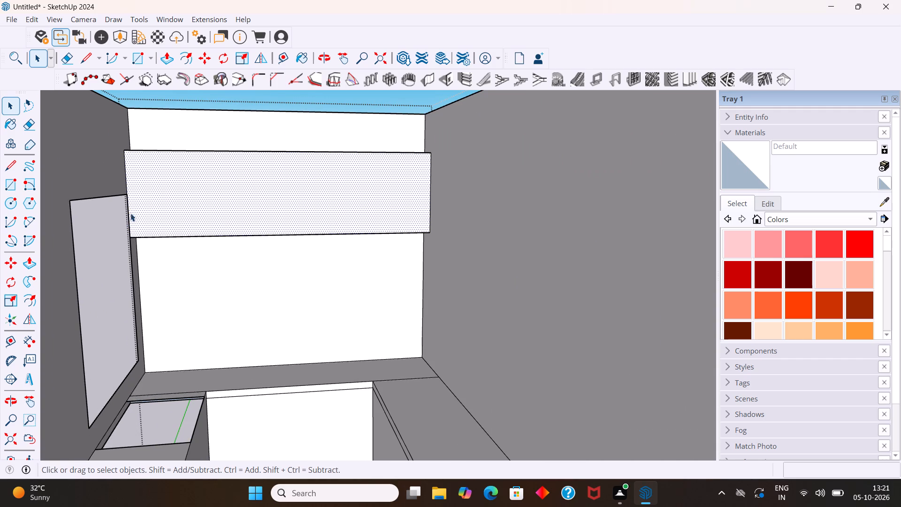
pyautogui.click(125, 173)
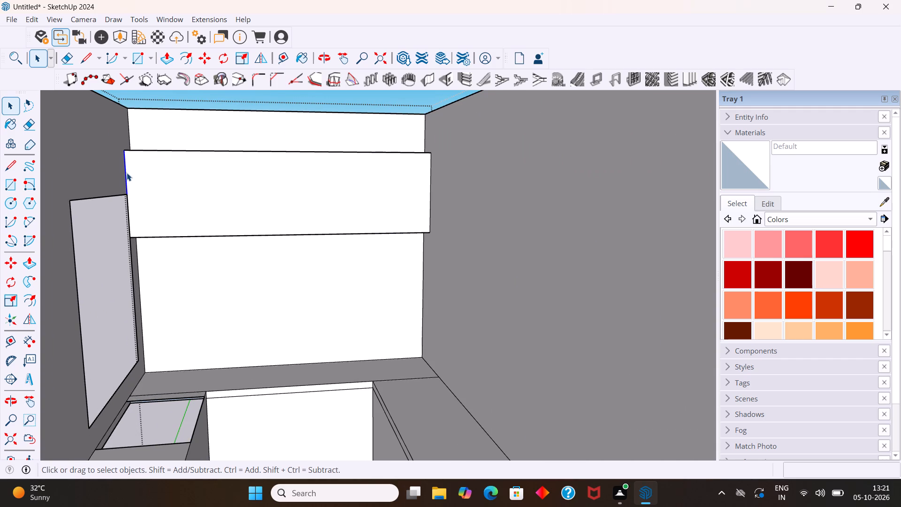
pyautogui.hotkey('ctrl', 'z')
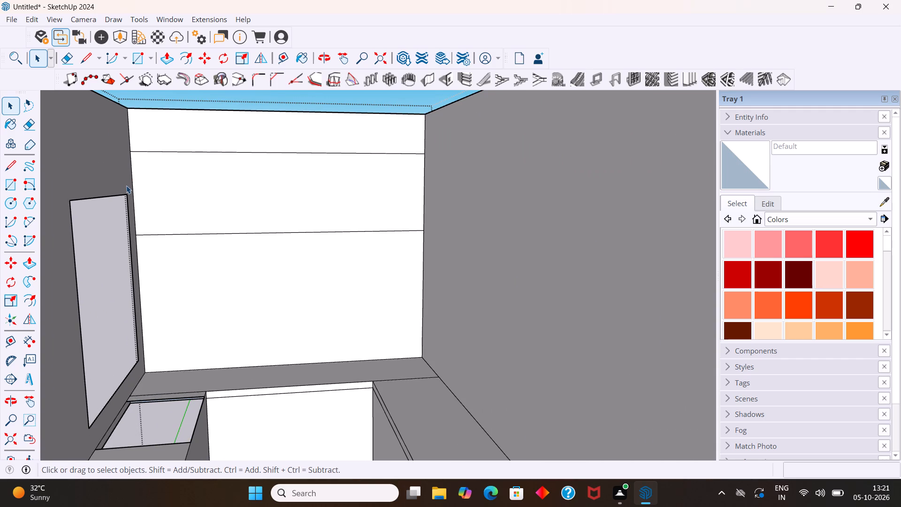
# Draw a rectangle about 6' 11" by 2' within the upper cabinet band on the back wall, inset slightly from both side walls.
pyautogui.press('r')
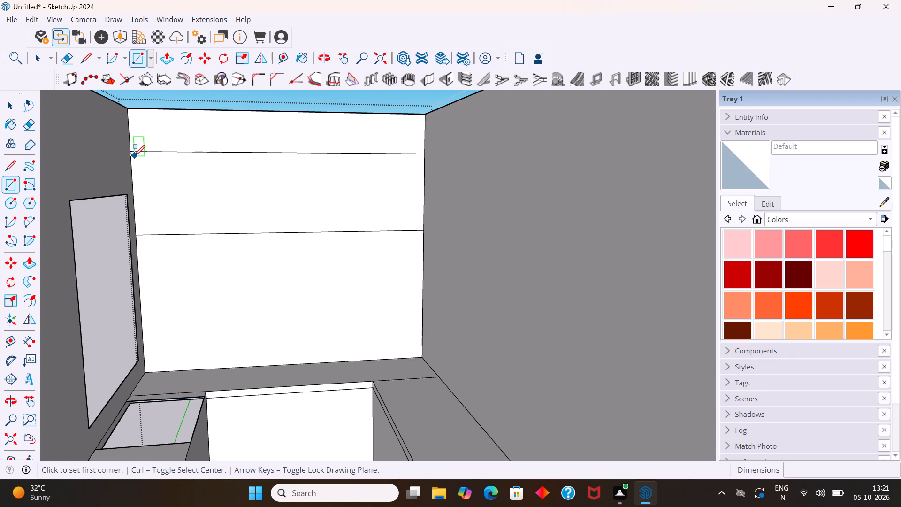
pyautogui.click(137, 155)
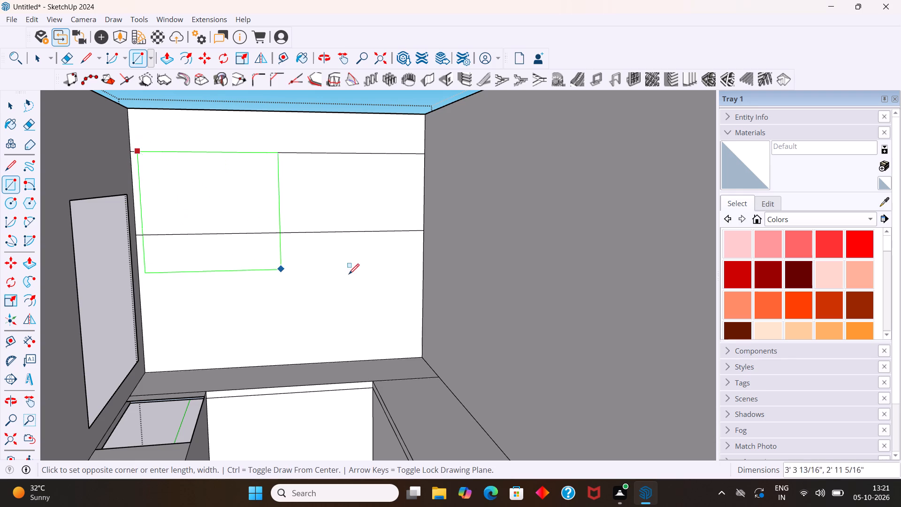
pyautogui.click(417, 233)
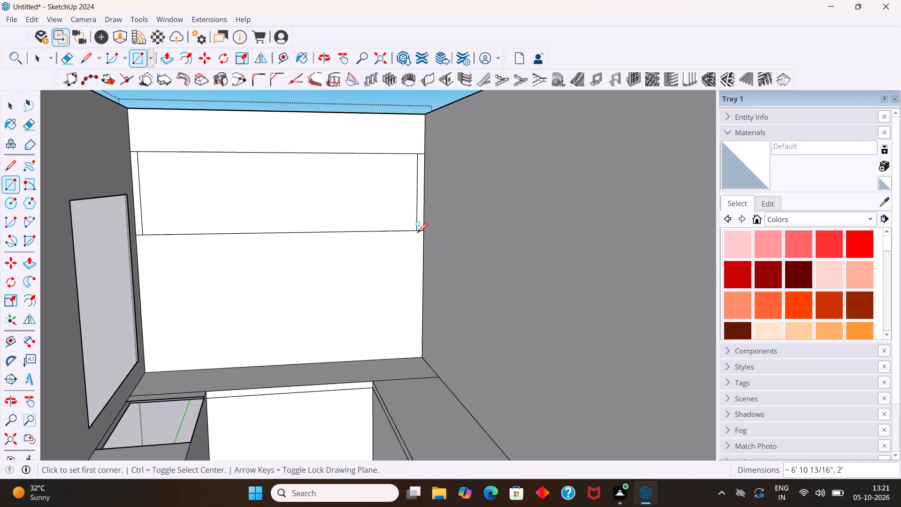
pyautogui.press('space')
# Extrude the inset rectangle on the back wall 20" into the room to form the upper cabinet box.
pyautogui.click(389, 214)
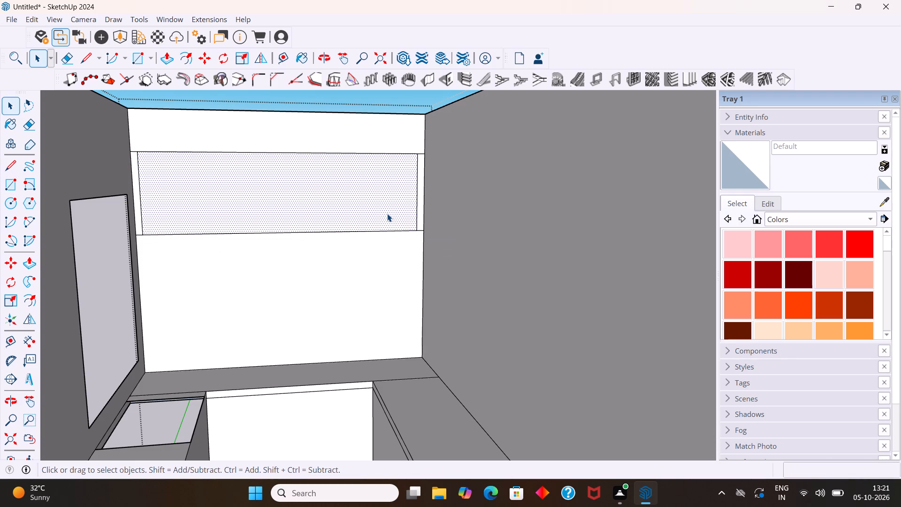
pyautogui.press('p')
pyautogui.moveTo(387, 214); pyautogui.dragTo(341, 252)
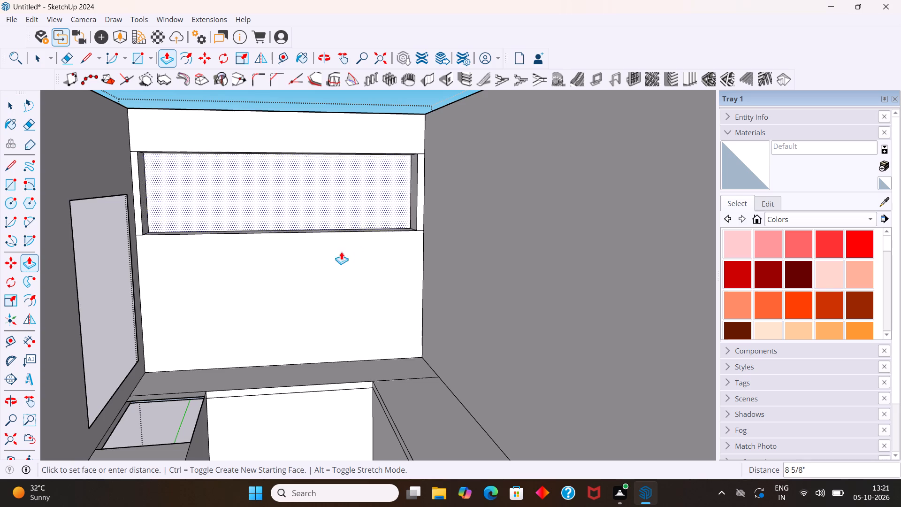
pyautogui.moveTo(341, 252); pyautogui.dragTo(287, 236)
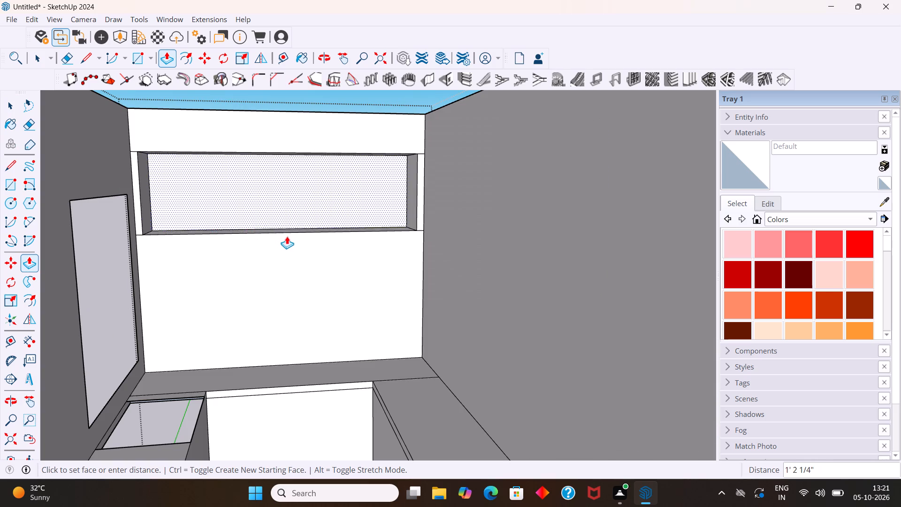
pyautogui.moveTo(287, 236); pyautogui.dragTo(285, 244)
pyautogui.write('20')
pyautogui.press('Return')
pyautogui.press('space')
# Divide the upper cabinet box's front into four equal door panels by array-copying its window-side vertical edge across the full width.
pyautogui.moveTo(293, 253); pyautogui.dragTo(294, 292, button='middle')
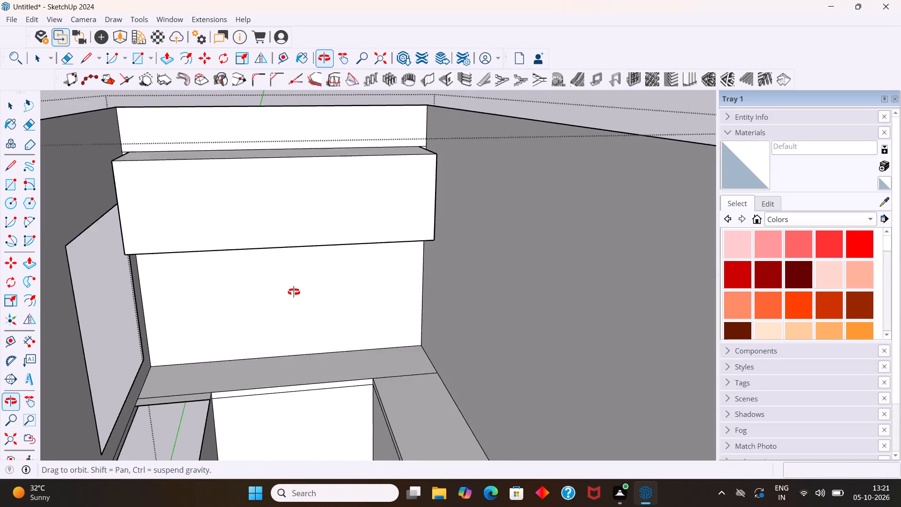
pyautogui.moveTo(294, 292); pyautogui.dragTo(237, 328, button='middle')
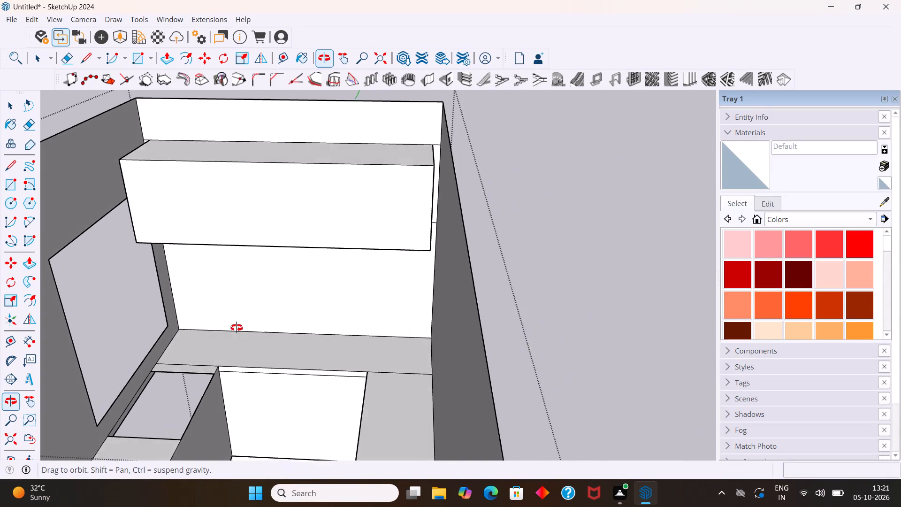
pyautogui.moveTo(237, 328); pyautogui.dragTo(237, 323, button='middle')
pyautogui.middleClick(237, 322)
pyautogui.moveTo(230, 289); pyautogui.dragTo(332, 226, button='middle')
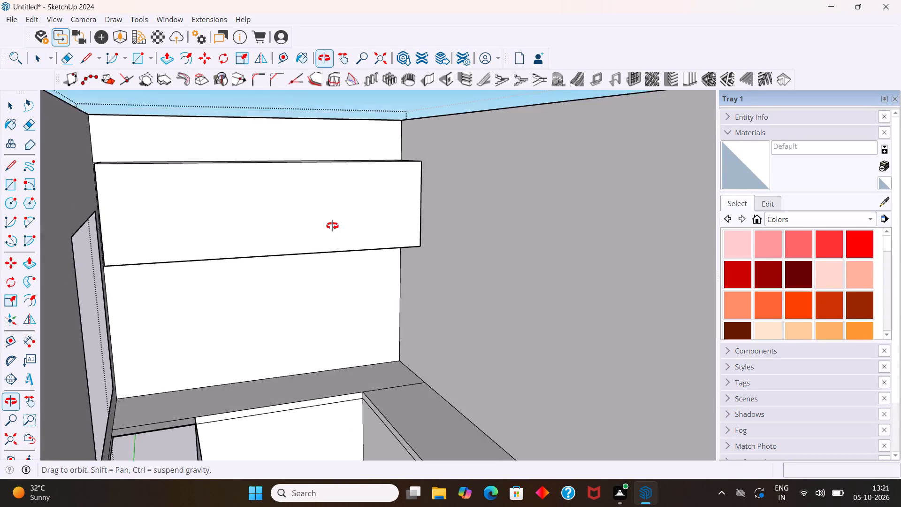
pyautogui.moveTo(332, 226); pyautogui.dragTo(298, 162, button='middle')
pyautogui.moveTo(298, 220); pyautogui.dragTo(255, 164, button='middle')
pyautogui.scroll(1, 298, 220)
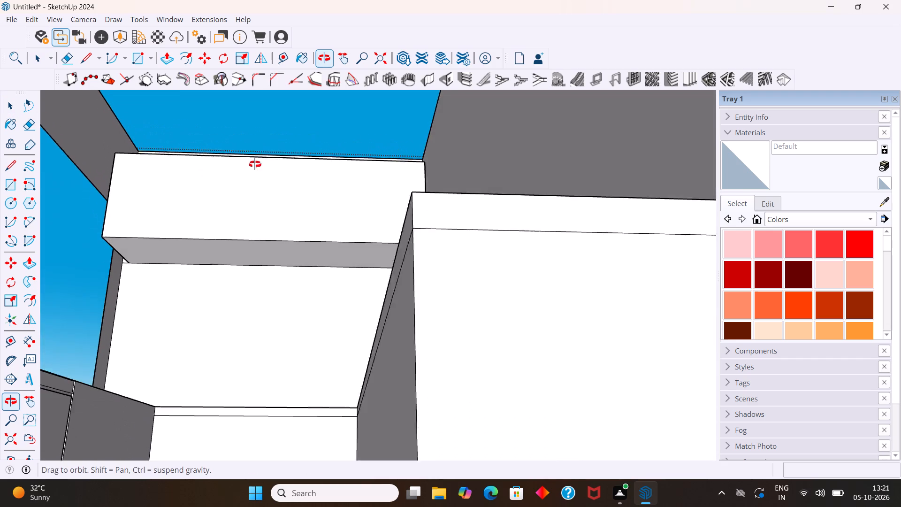
pyautogui.moveTo(255, 164); pyautogui.dragTo(248, 161, button='middle')
pyautogui.middleClick(248, 161)
pyautogui.moveTo(248, 175); pyautogui.dragTo(277, 223, button='middle')
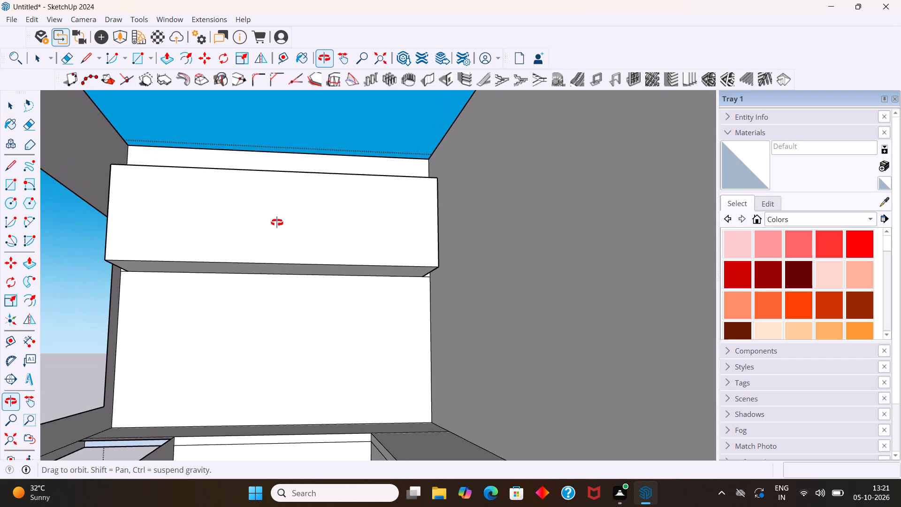
pyautogui.moveTo(277, 223); pyautogui.dragTo(277, 223, button='middle')
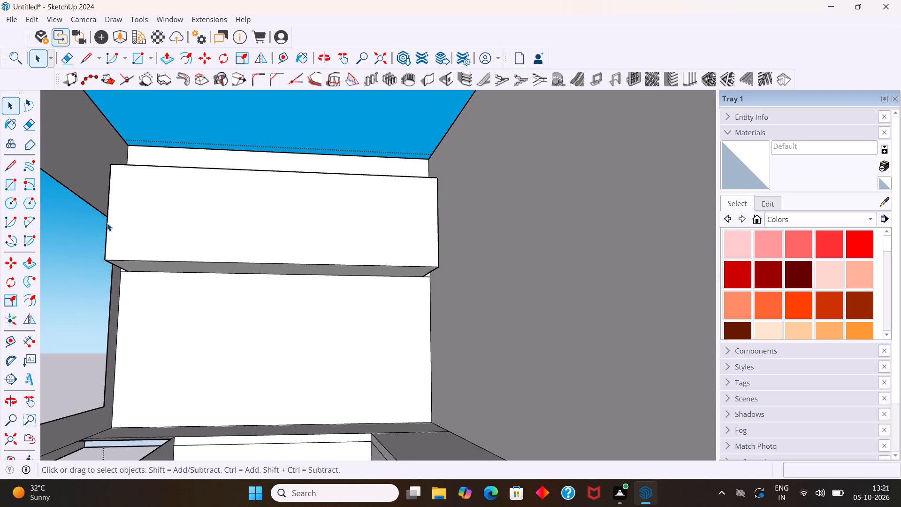
pyautogui.click(107, 223)
pyautogui.press('m')
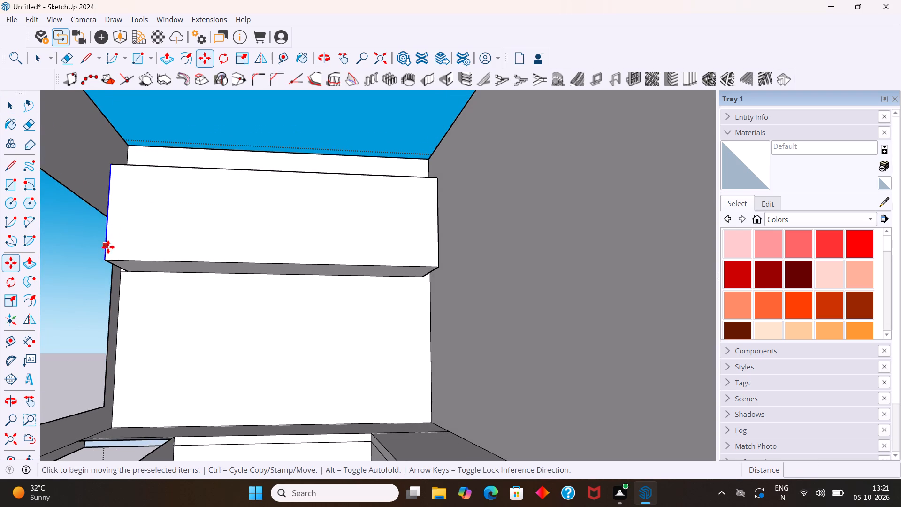
pyautogui.click(103, 261)
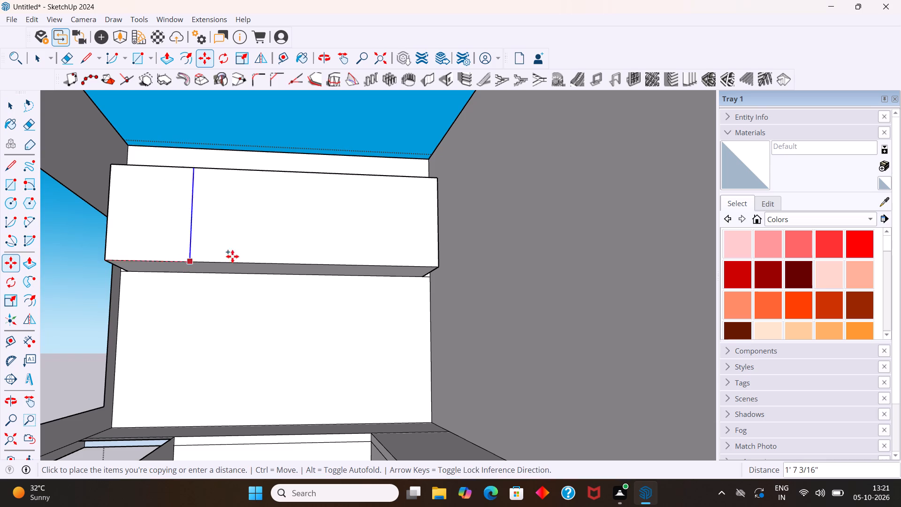
pyautogui.click(437, 265)
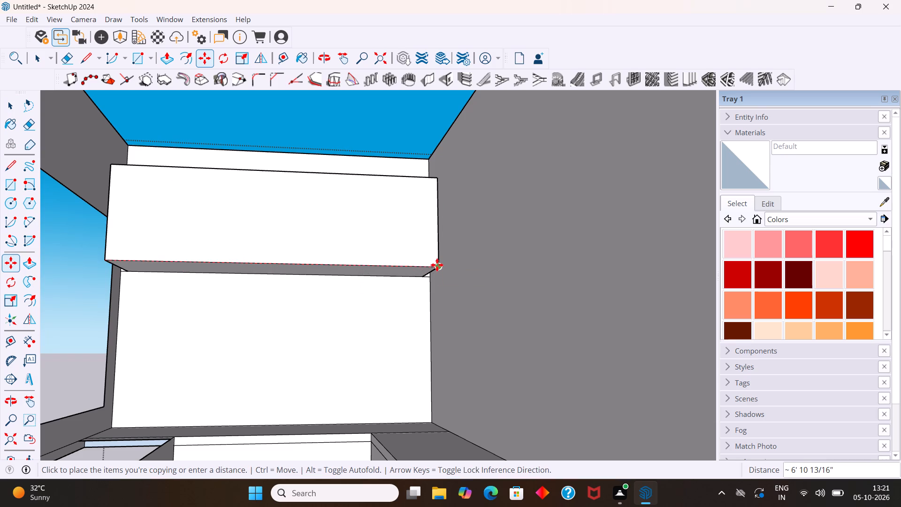
pyautogui.press('/')
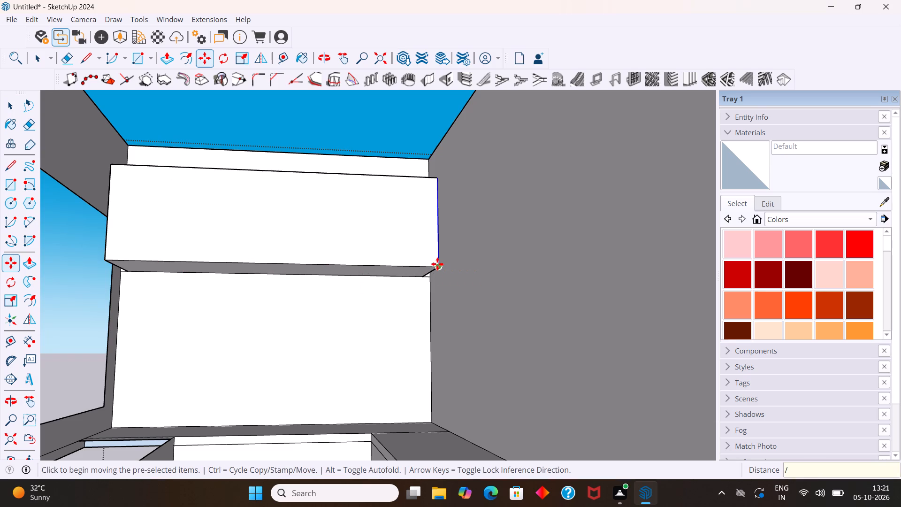
pyautogui.press('4')
pyautogui.press('Return')
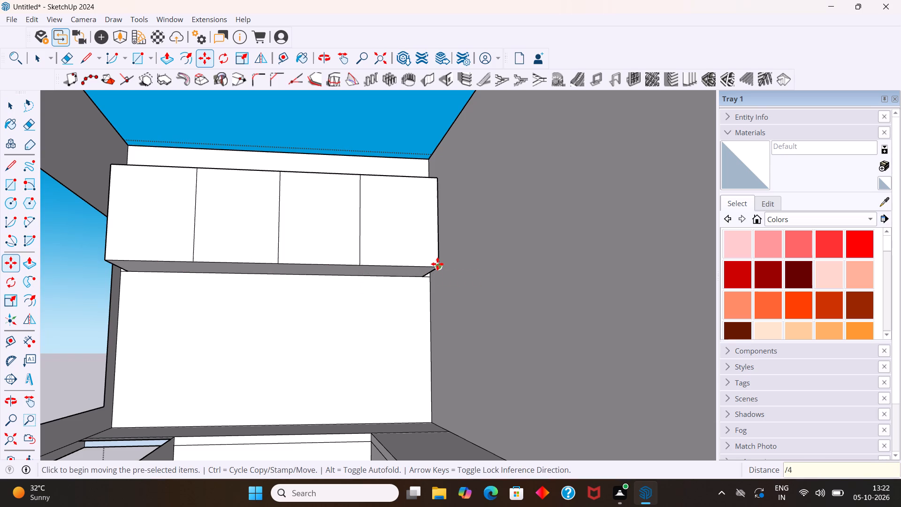
pyautogui.press('space')
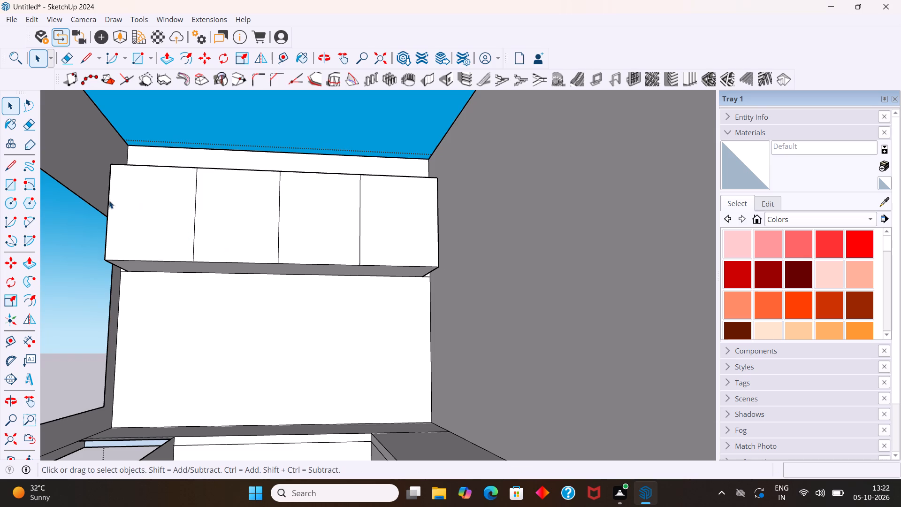
# Offset the outline of the upper door panel nearest the window 0.5" inward.
pyautogui.click(130, 211)
pyautogui.press('f')
pyautogui.moveTo(131, 213); pyautogui.dragTo(127, 213)
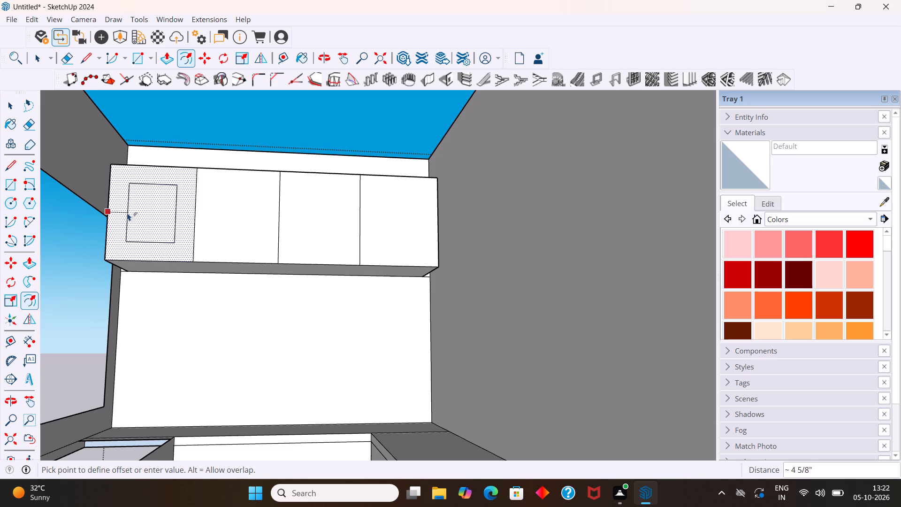
pyautogui.moveTo(127, 213); pyautogui.dragTo(123, 219)
pyautogui.write('0.5')
pyautogui.press('Return')
pyautogui.press('space')
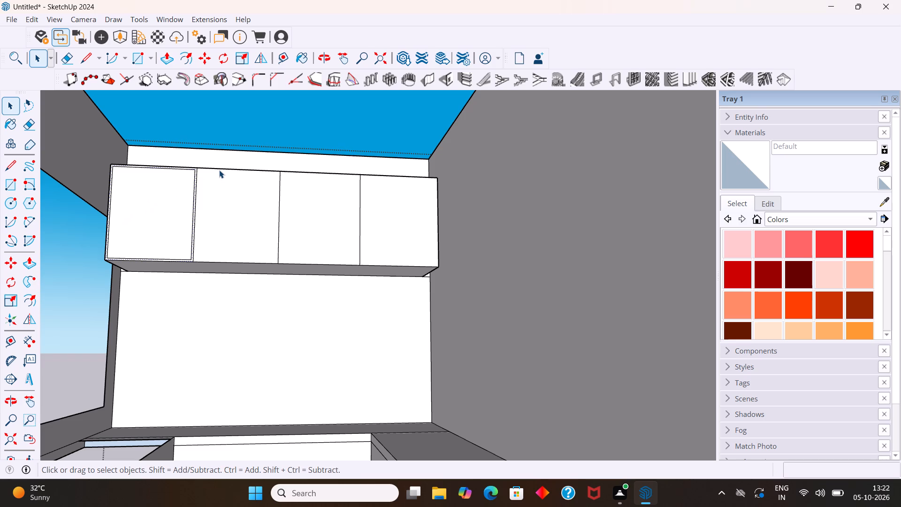
pyautogui.press('Escape')
# Offset the outline of the second upper door panel from the window 0.5" inward.
pyautogui.doubleClick(266, 181)
pyautogui.click(249, 208)
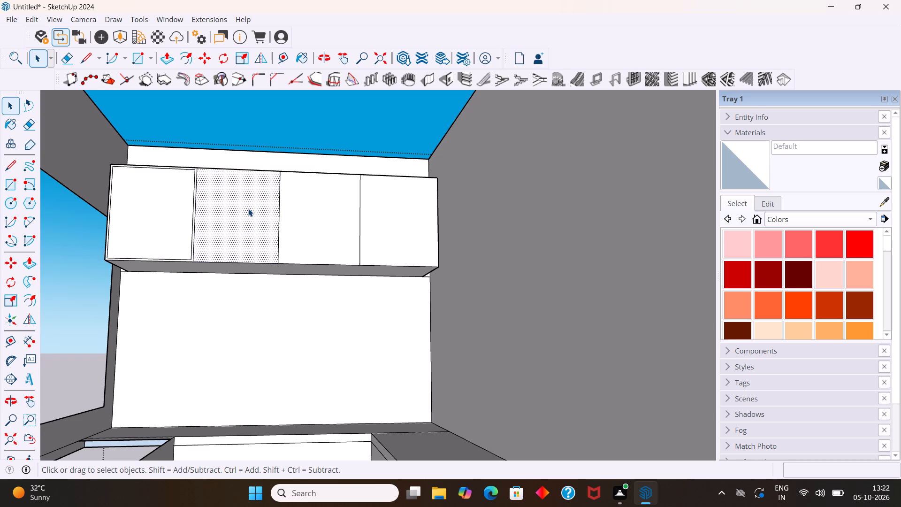
pyautogui.press('f')
pyautogui.moveTo(248, 208); pyautogui.dragTo(258, 221)
pyautogui.write('0.5')
pyautogui.press('Return')
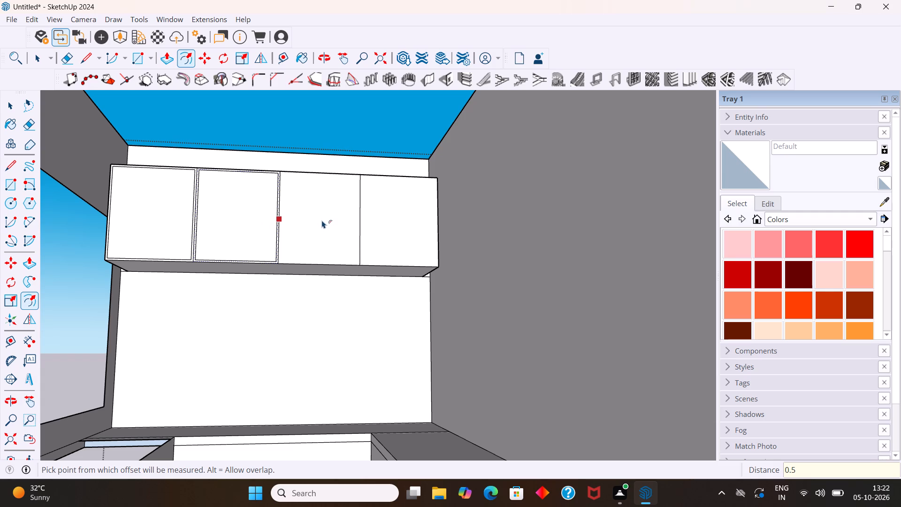
pyautogui.press('Escape')
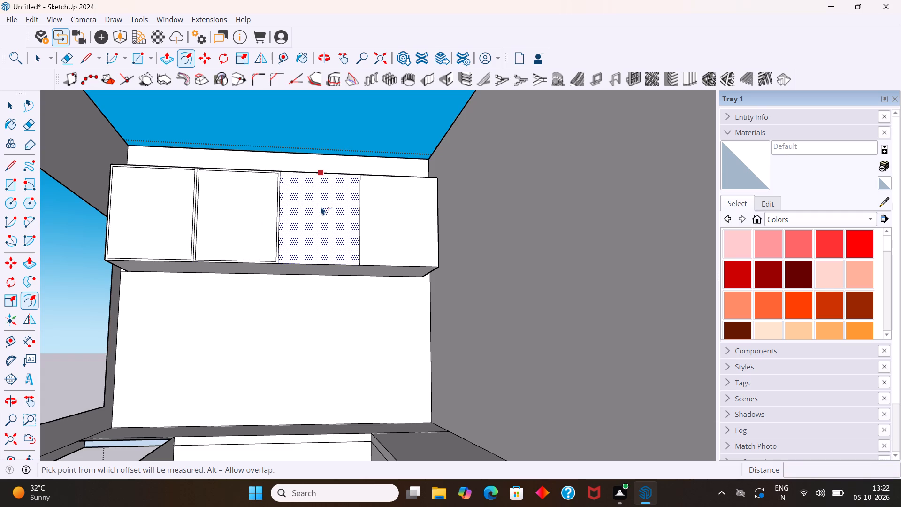
pyautogui.press('Escape')
# Offset the outlines of the third and fourth upper door panels from the window 0.5" inward each.
pyautogui.moveTo(323, 208); pyautogui.dragTo(321, 212)
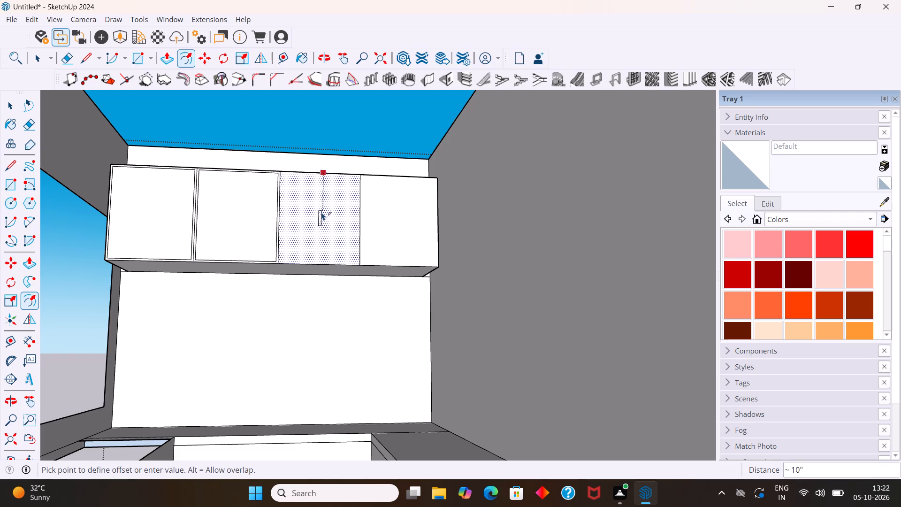
pyautogui.moveTo(321, 212); pyautogui.dragTo(324, 193)
pyautogui.write('0.')
pyautogui.press('5')
pyautogui.press('Return')
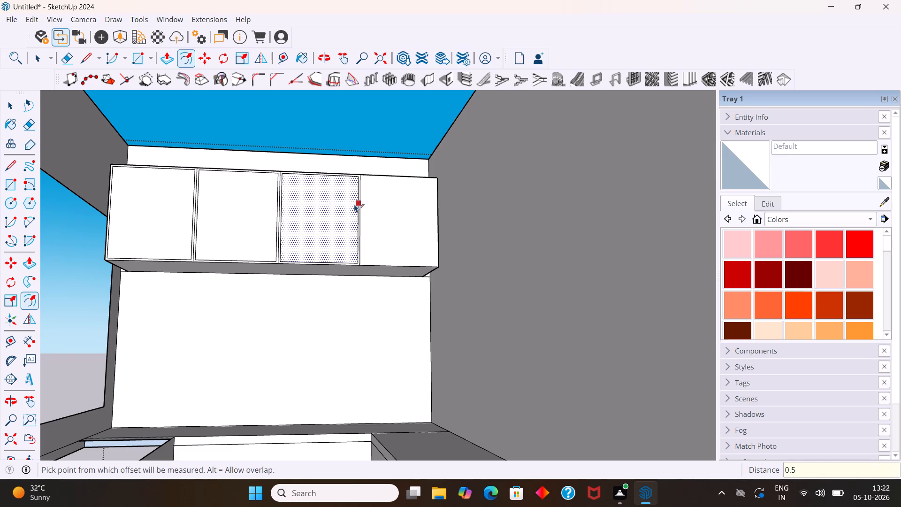
pyautogui.moveTo(384, 216); pyautogui.dragTo(383, 212)
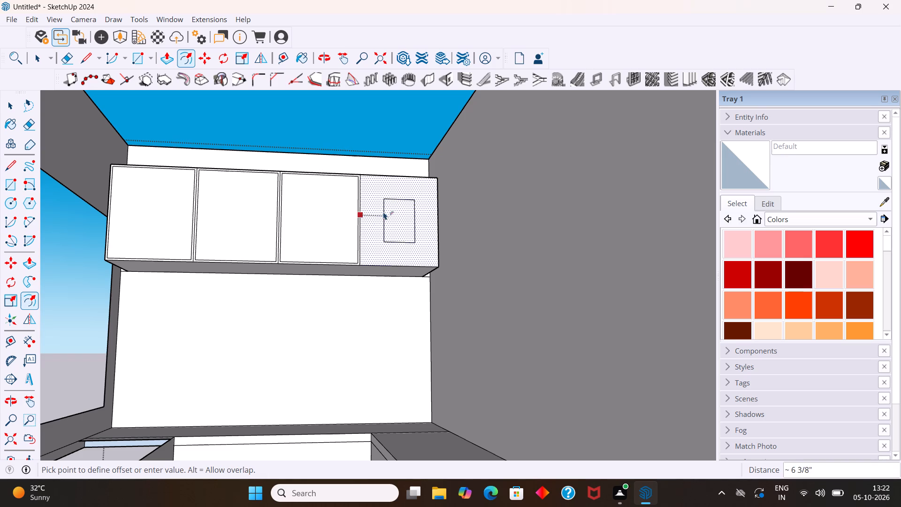
pyautogui.moveTo(383, 212); pyautogui.dragTo(377, 217)
pyautogui.write('0.5')
pyautogui.press('Return')
pyautogui.press('space')
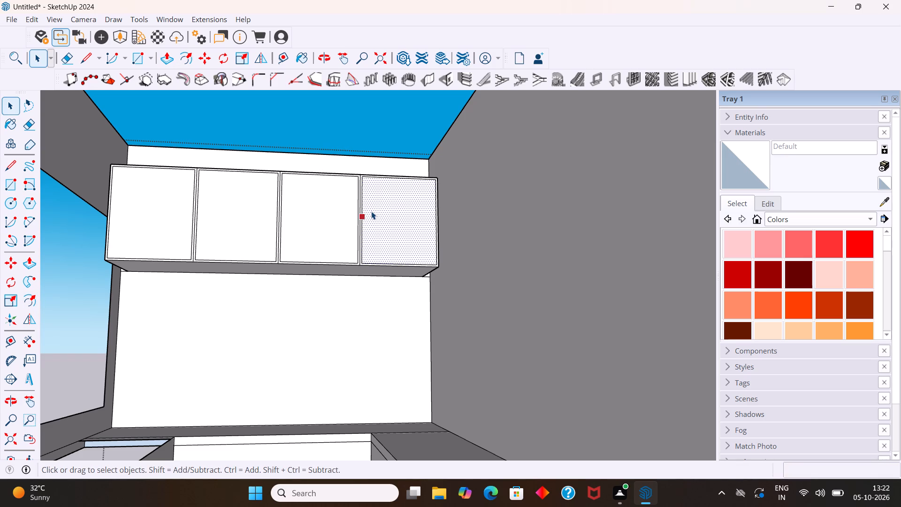
# Erase the three dividing lines between the four offset door outlines so the upper cabinet's border becomes one continuous face.
pyautogui.press('e')
pyautogui.scroll(3, 222, 187)
pyautogui.scroll(5, 136, 191)
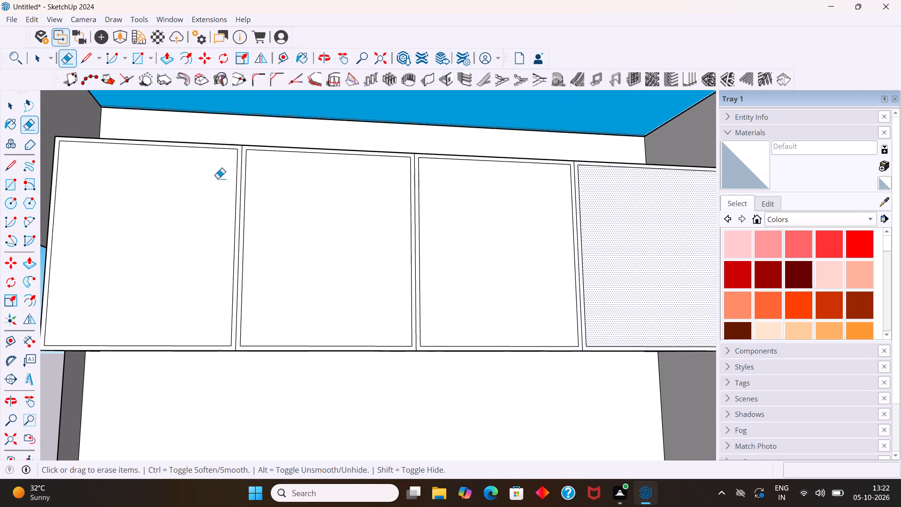
pyautogui.click(241, 166)
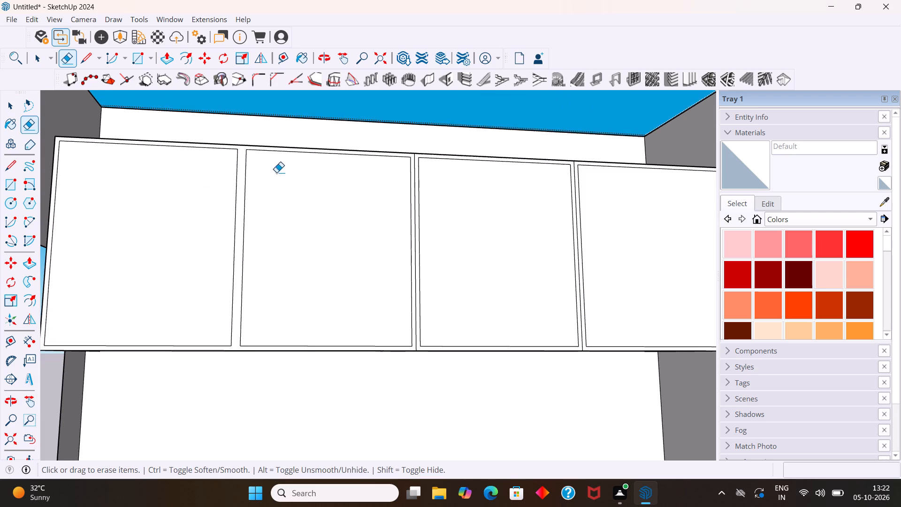
pyautogui.click(415, 179)
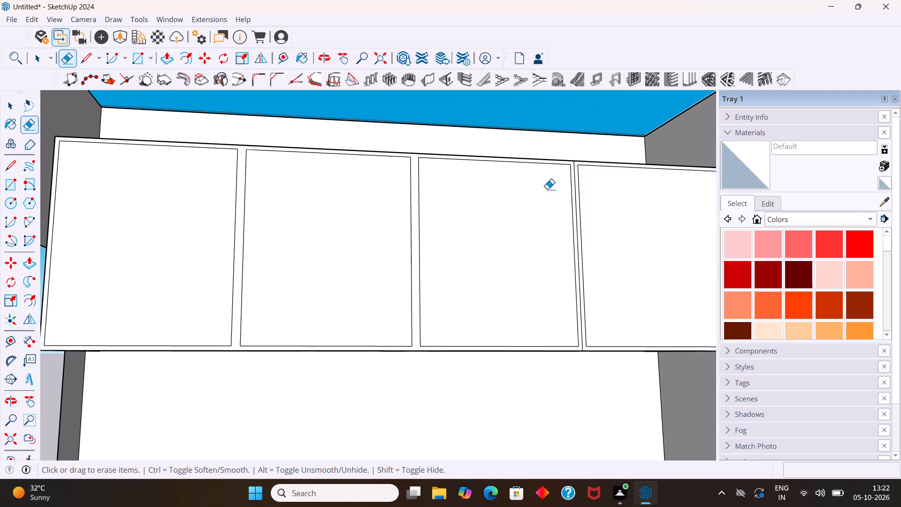
pyautogui.click(576, 190)
pyautogui.scroll(-6, 593, 200)
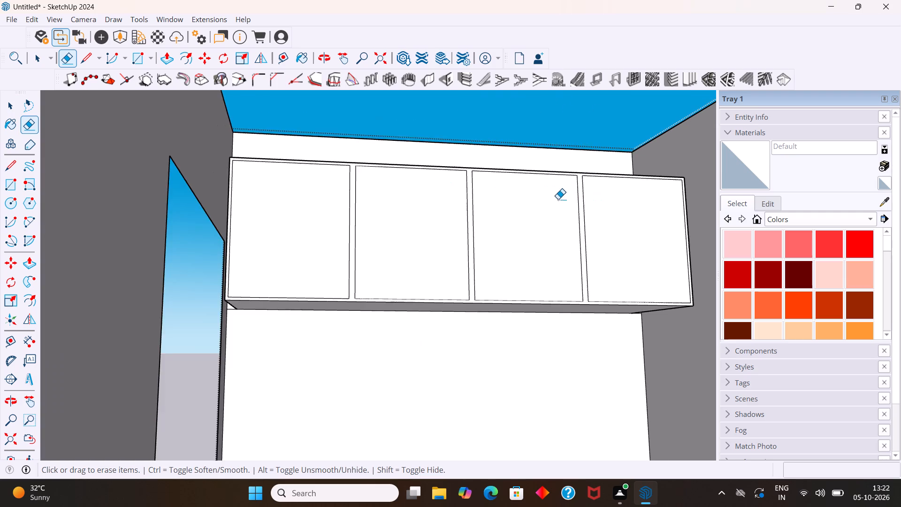
pyautogui.scroll(-2, 558, 199)
pyautogui.press('space')
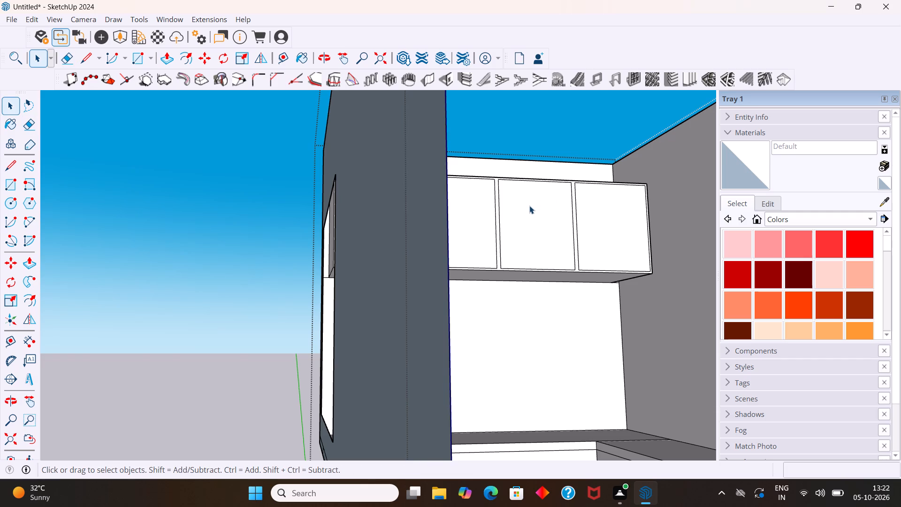
# Push/Pull the continuous border face around and between the four upper cabinet doors by 0.25".
pyautogui.moveTo(526, 246); pyautogui.dragTo(490, 229, button='middle')
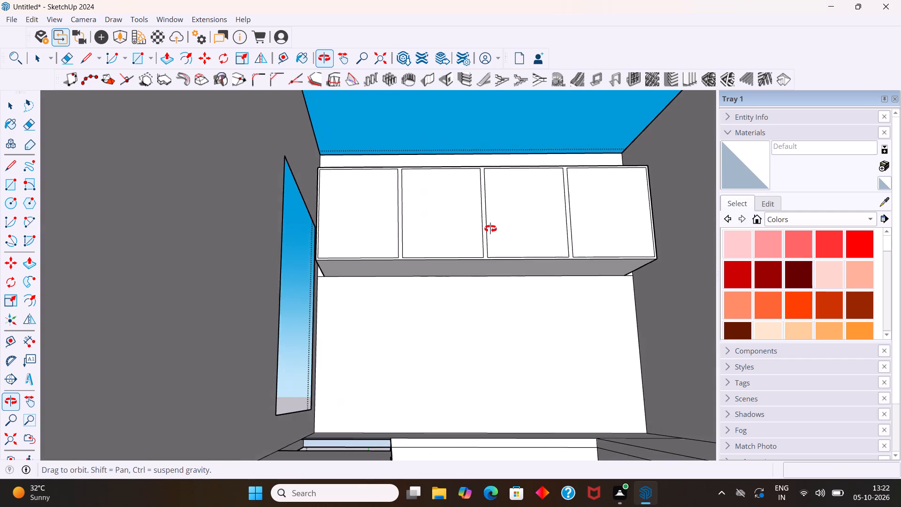
pyautogui.moveTo(490, 229); pyautogui.dragTo(482, 225, button='middle')
pyautogui.middleClick(482, 224)
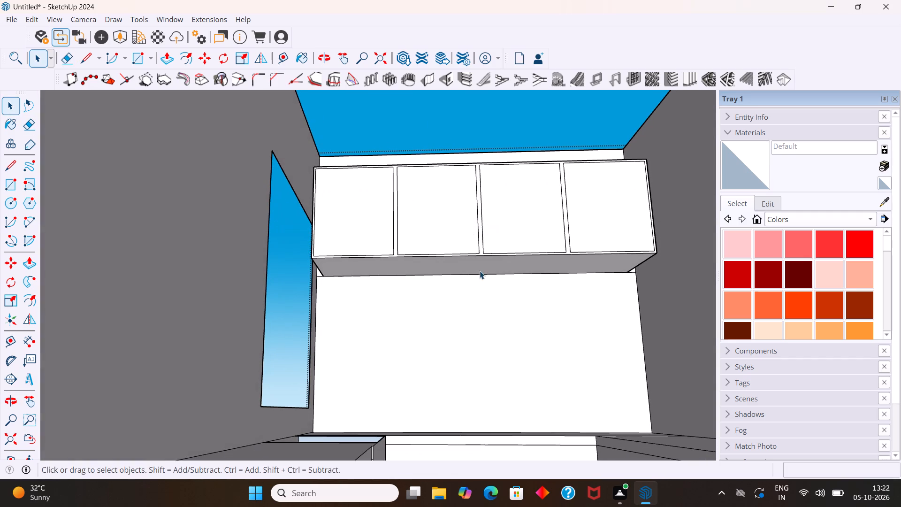
pyautogui.scroll(5, 399, 243)
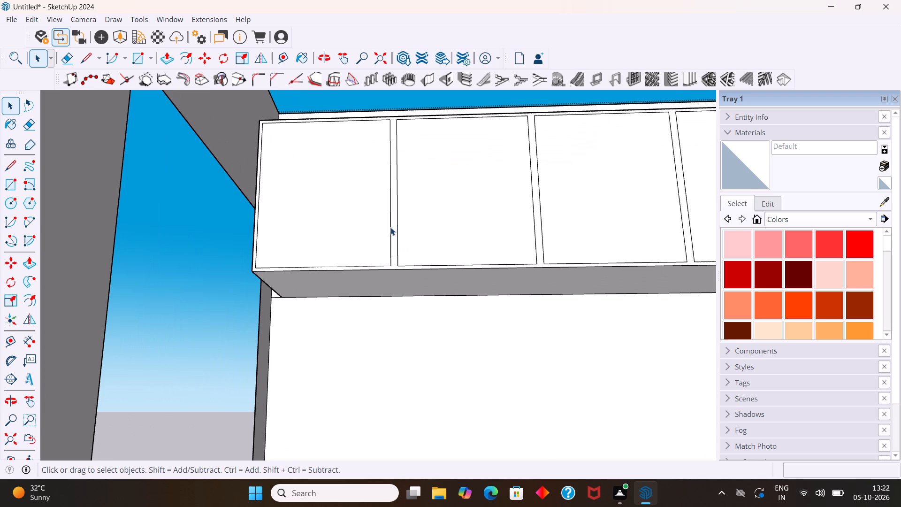
pyautogui.click(394, 231)
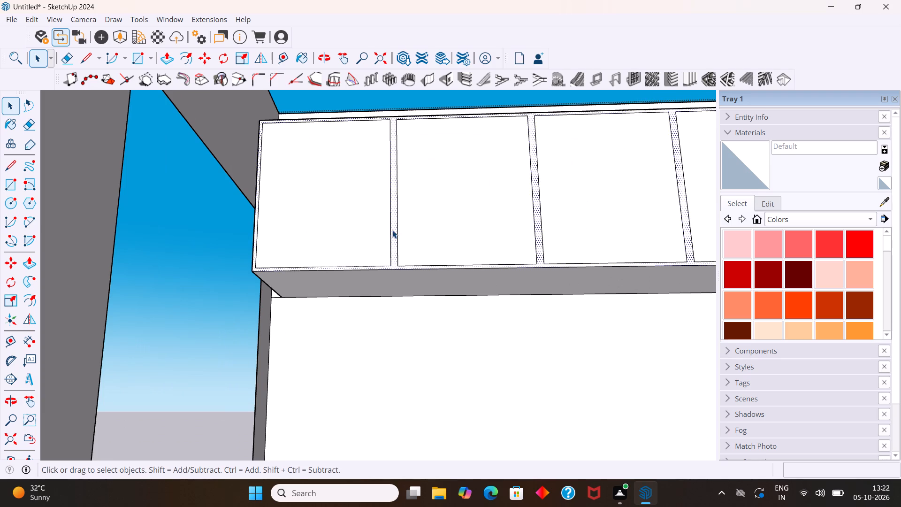
pyautogui.press('p')
pyautogui.moveTo(392, 230); pyautogui.dragTo(397, 238)
pyautogui.write('0.25')
pyautogui.press('Return')
pyautogui.press('space')
pyautogui.scroll(-8, 392, 218)
pyautogui.moveTo(386, 217); pyautogui.dragTo(398, 426, button='middle')
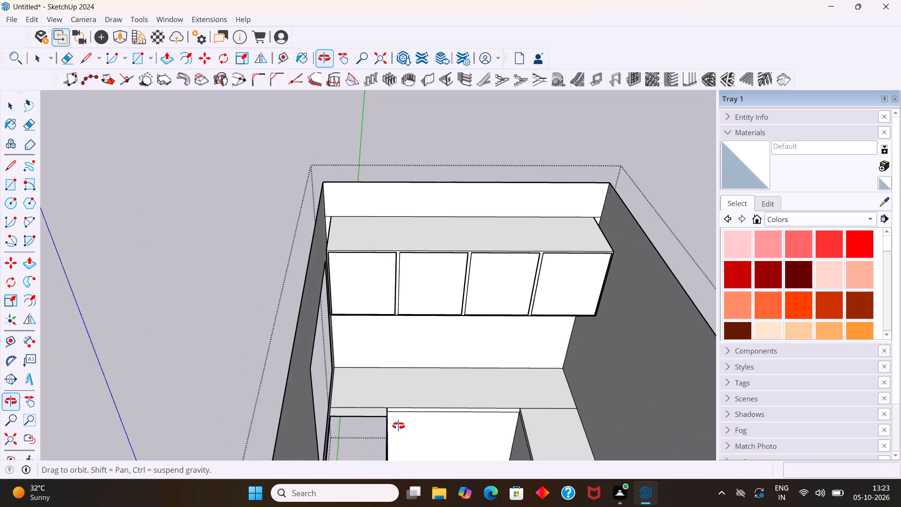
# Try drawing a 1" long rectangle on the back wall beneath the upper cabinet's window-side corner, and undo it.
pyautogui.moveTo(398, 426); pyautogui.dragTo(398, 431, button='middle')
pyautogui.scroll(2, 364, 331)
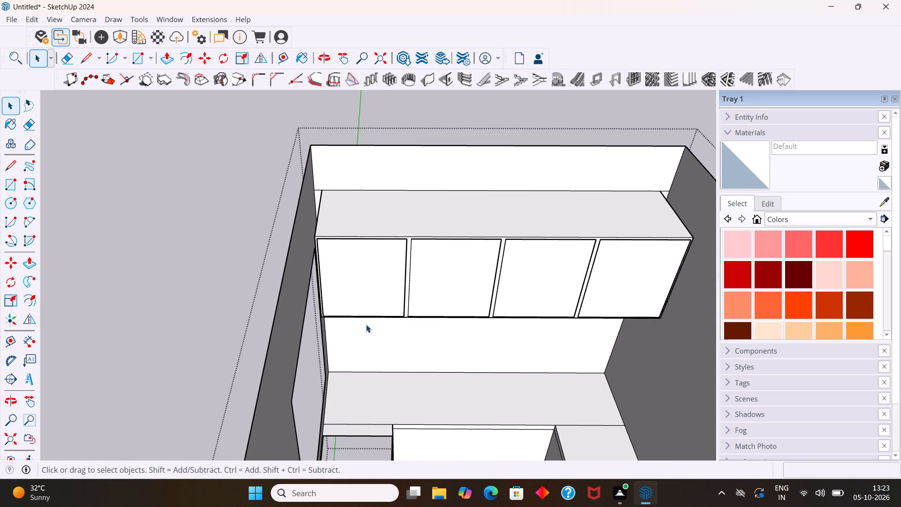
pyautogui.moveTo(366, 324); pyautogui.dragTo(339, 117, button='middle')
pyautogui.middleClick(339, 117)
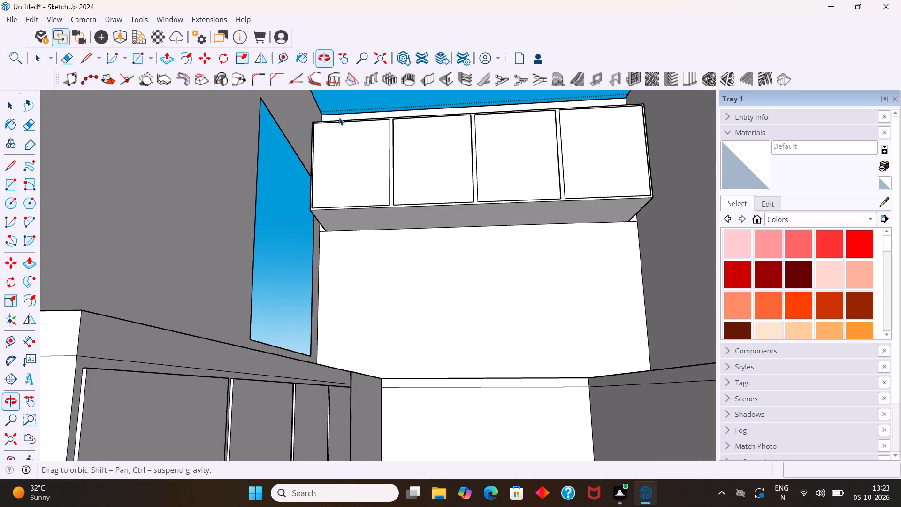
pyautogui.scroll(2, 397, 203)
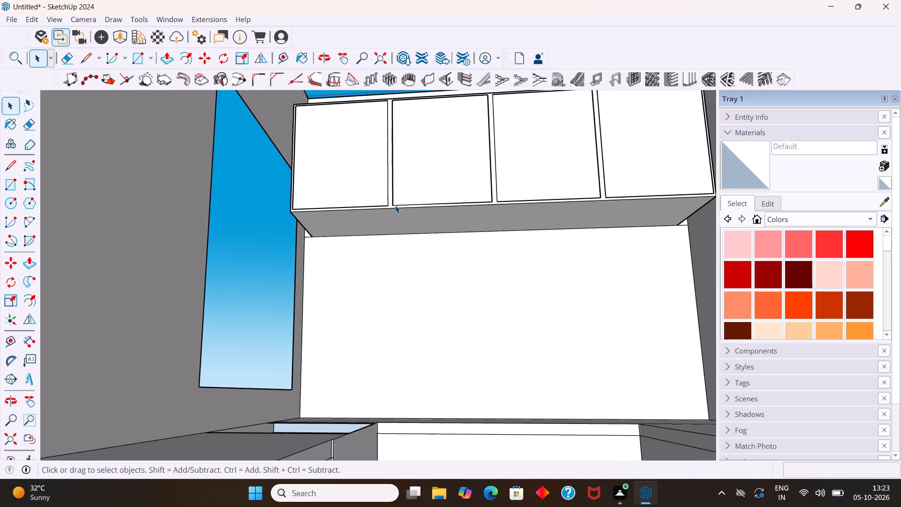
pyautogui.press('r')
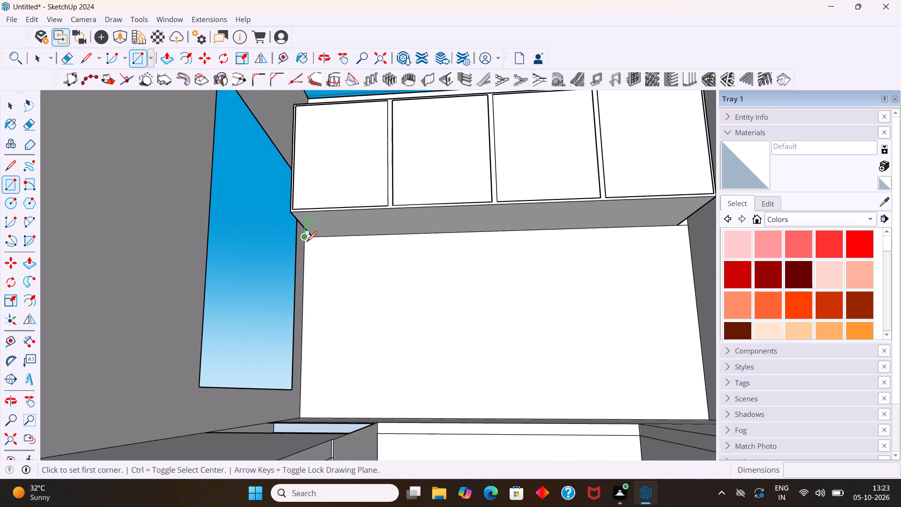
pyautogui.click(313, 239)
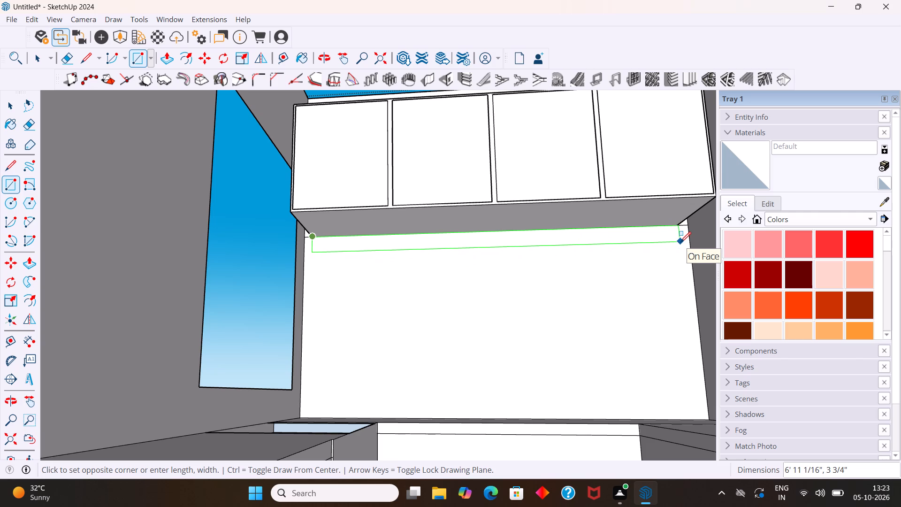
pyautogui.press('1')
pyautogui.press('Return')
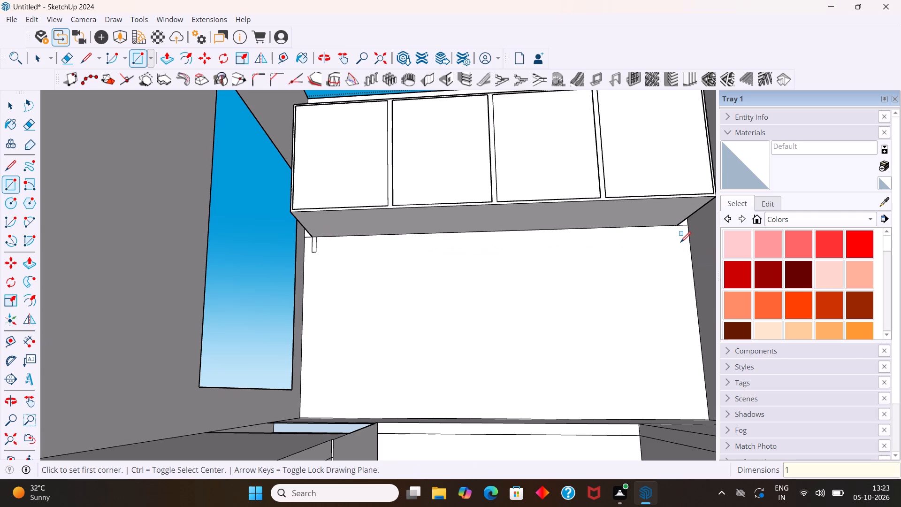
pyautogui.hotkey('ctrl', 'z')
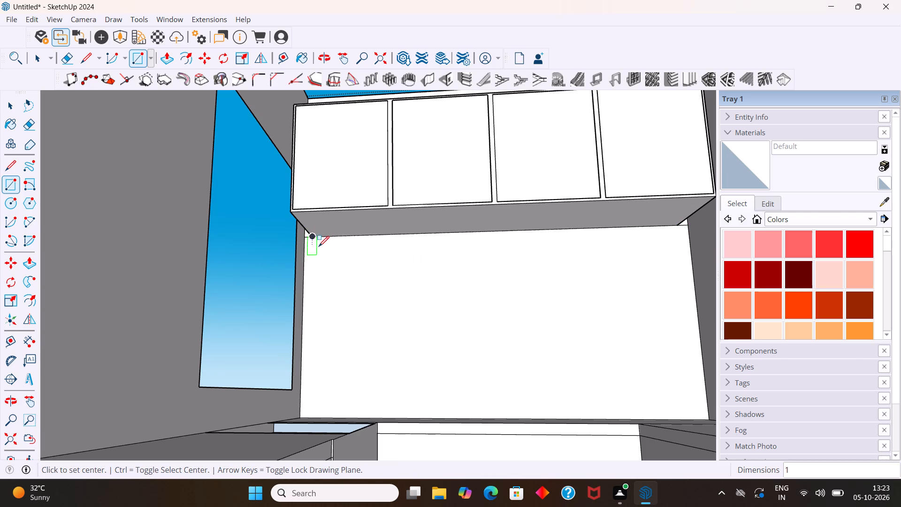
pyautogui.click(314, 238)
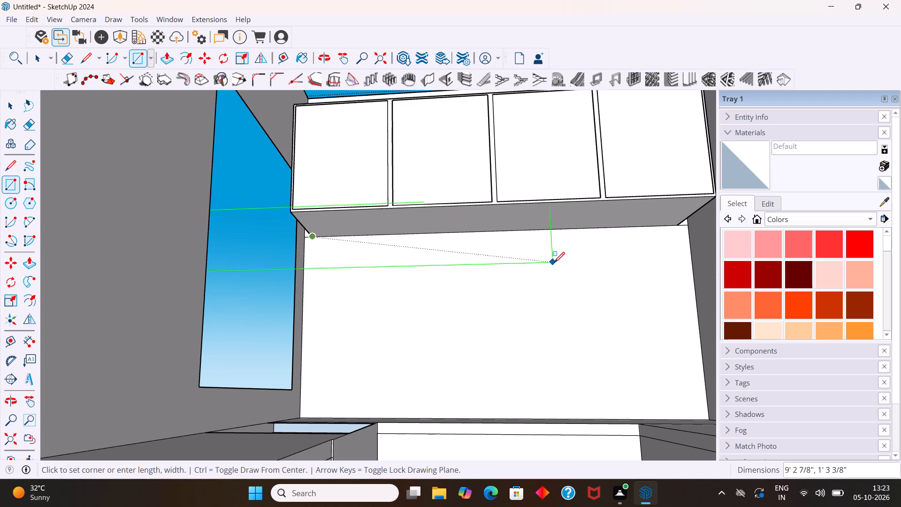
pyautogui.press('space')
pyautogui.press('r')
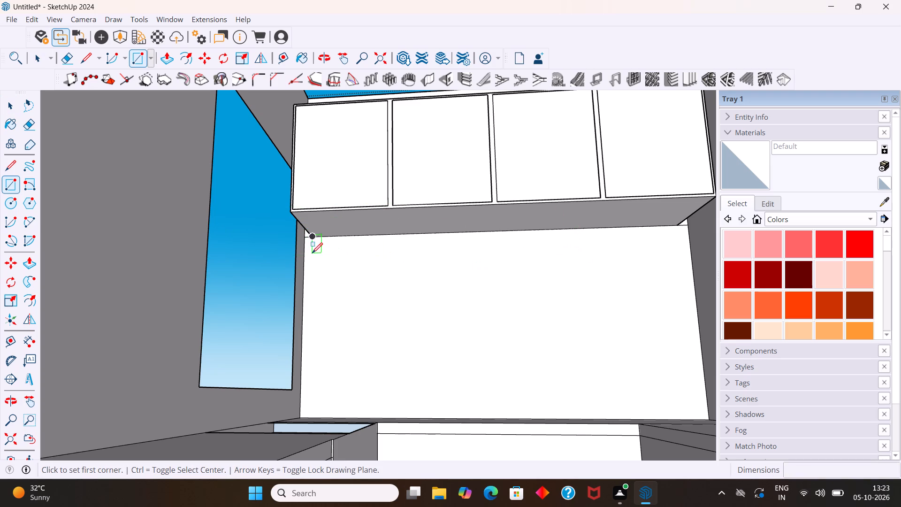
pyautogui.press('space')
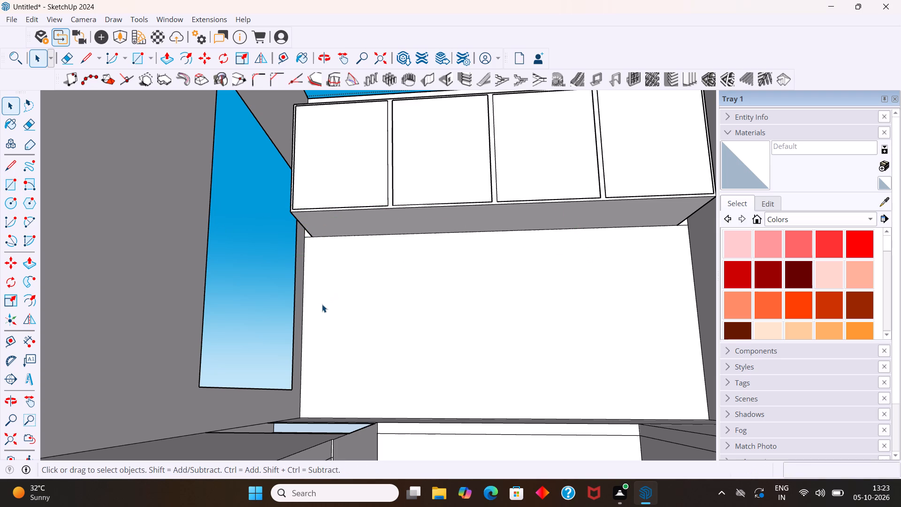
# Draw a rectangle about 6' 10 1/2" by 3 1/8" on the back wall directly under the upper cabinet.
pyautogui.press('r')
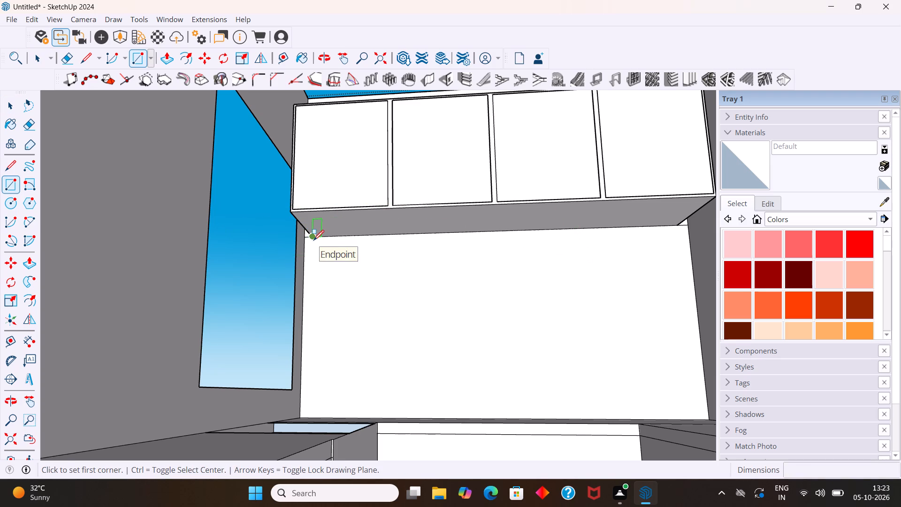
pyautogui.click(313, 238)
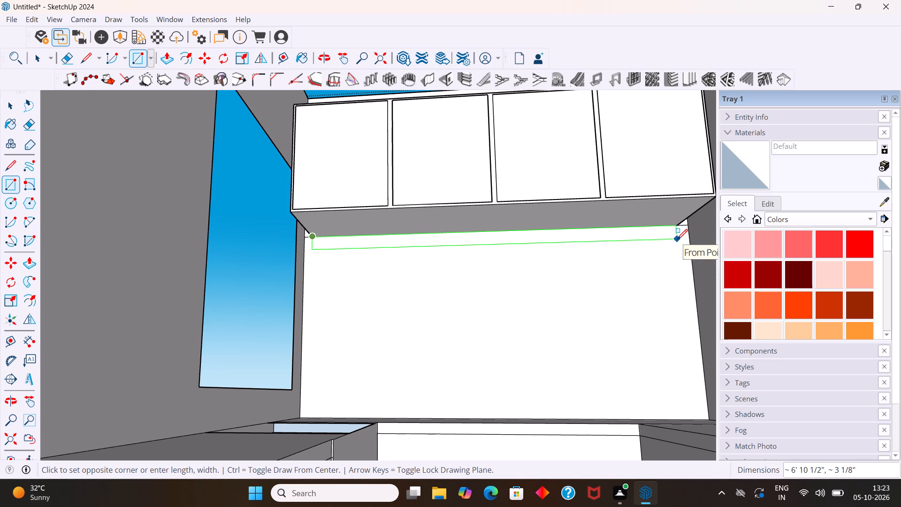
pyautogui.click(677, 239)
pyautogui.press('space')
pyautogui.scroll(2, 561, 244)
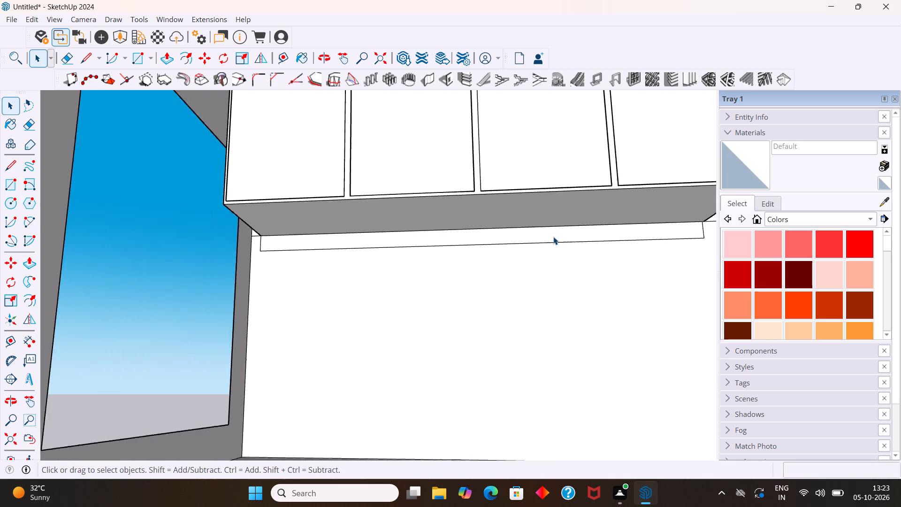
# Copy the lower edge of the strip under the upper cabinet upward to about half the strip's height.
pyautogui.scroll(3, 553, 237)
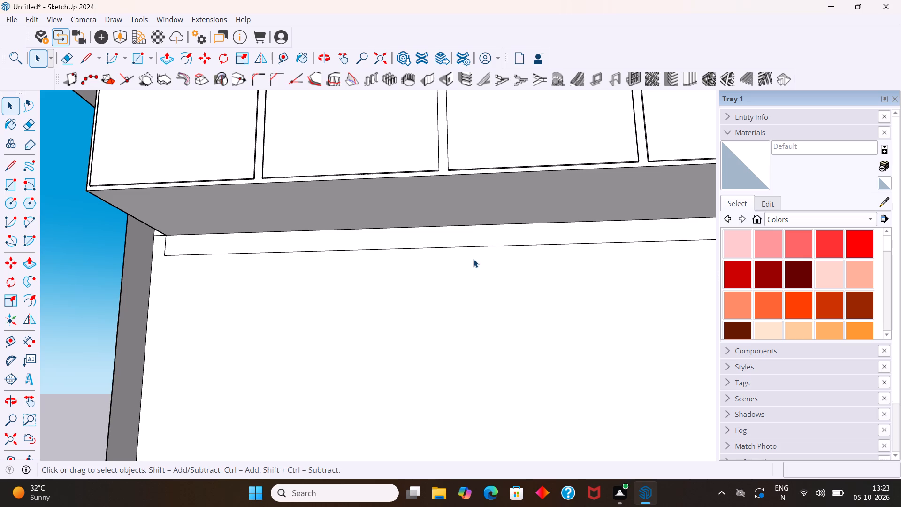
pyautogui.press('m')
pyautogui.press('Escape')
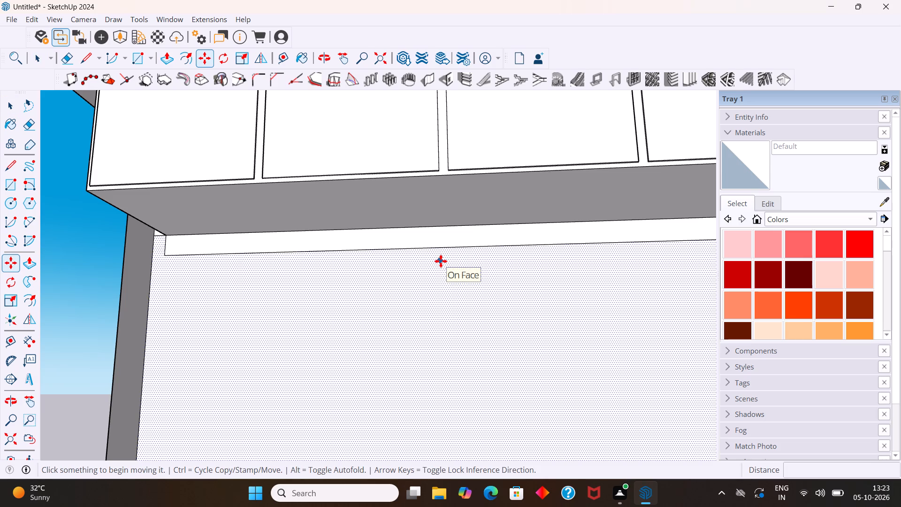
pyautogui.press('space')
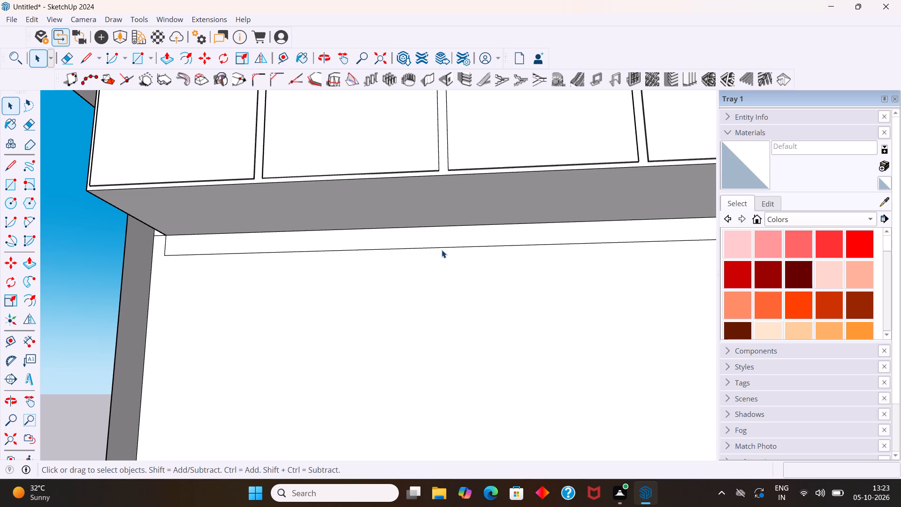
pyautogui.click(443, 247)
pyautogui.press('m')
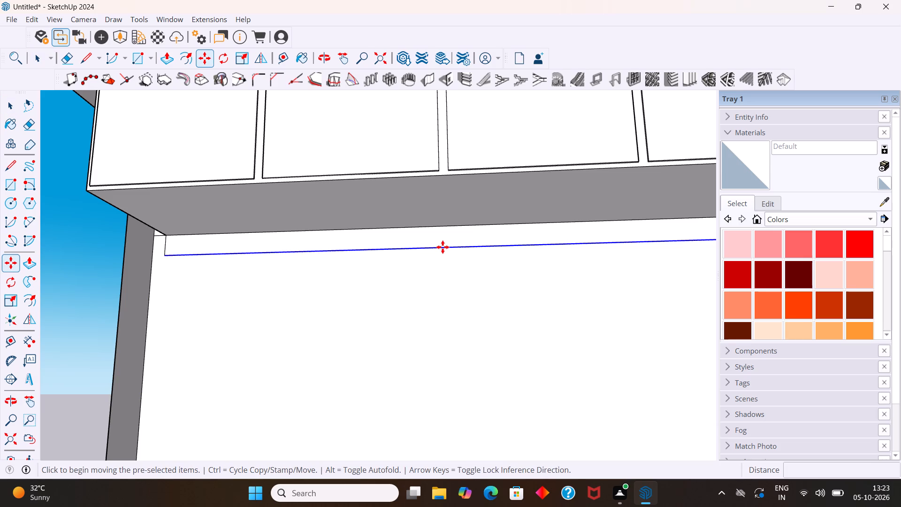
pyautogui.click(444, 248)
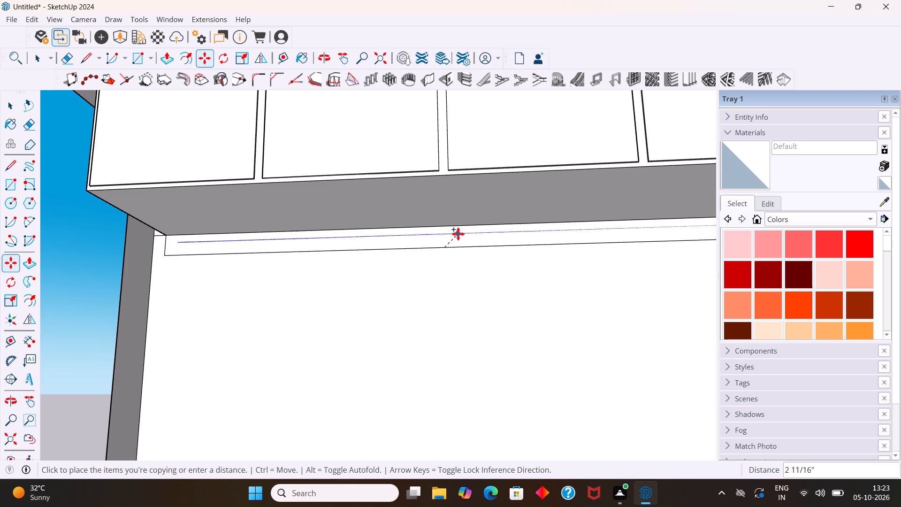
pyautogui.press('space')
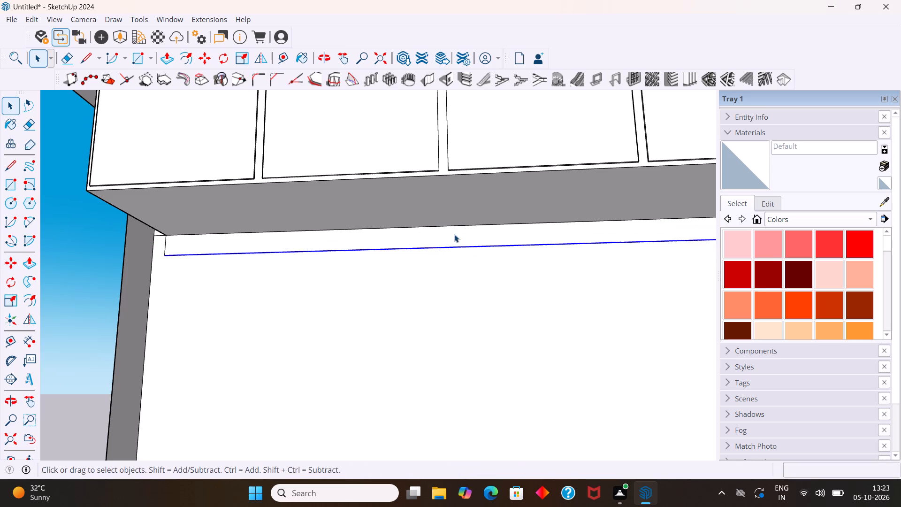
pyautogui.press('m')
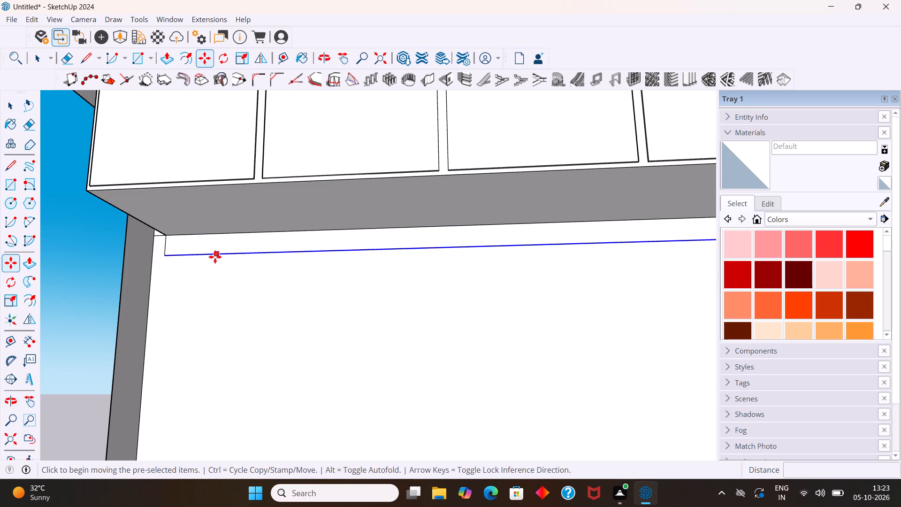
pyautogui.click(166, 258)
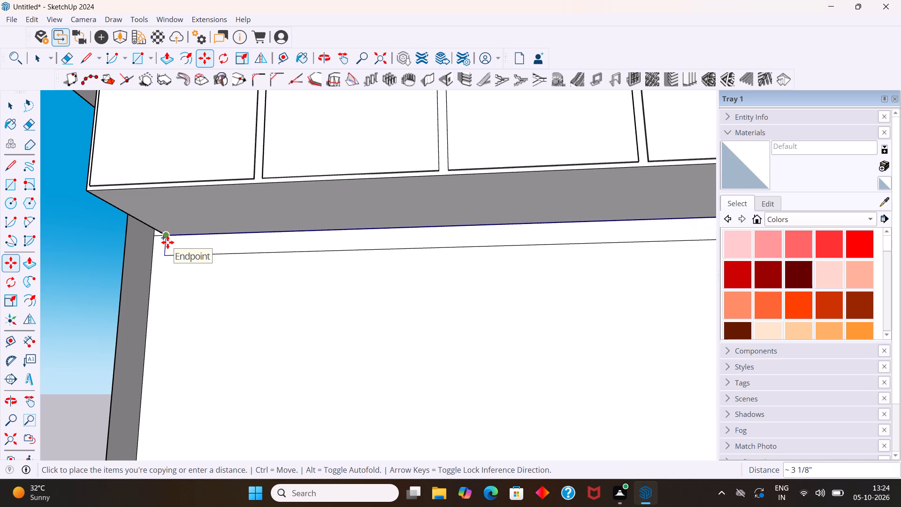
pyautogui.click(168, 244)
pyautogui.press('space')
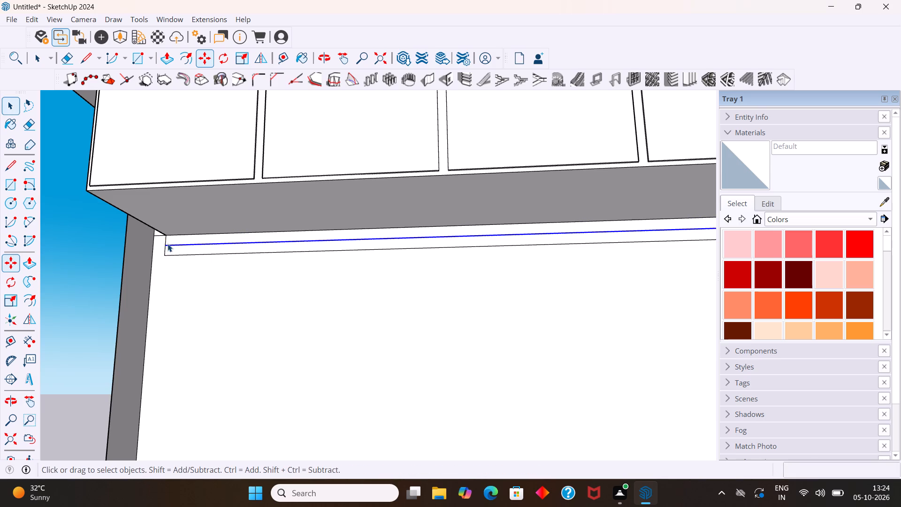
# Erase the strip's original lower edge and the leftover side edge stubs below the copied line.
pyautogui.press('e')
pyautogui.click(166, 253)
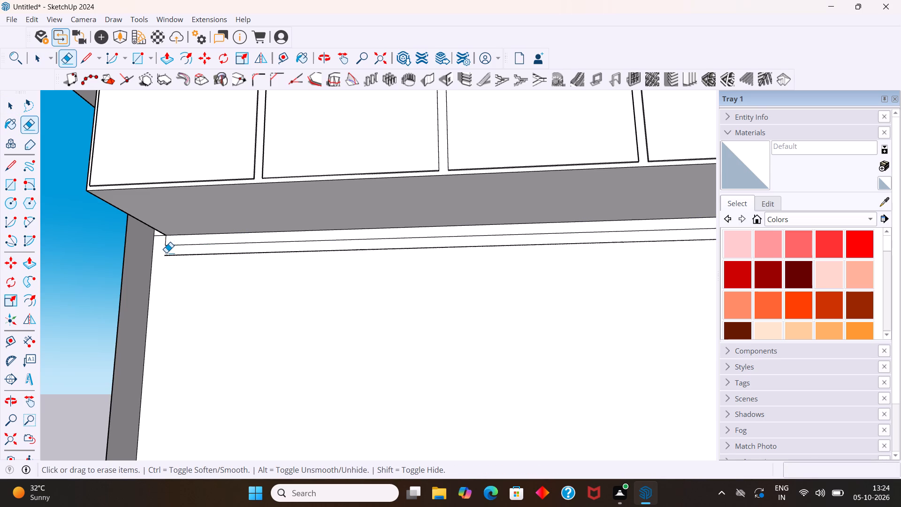
pyautogui.click(169, 255)
pyautogui.scroll(-8, 202, 270)
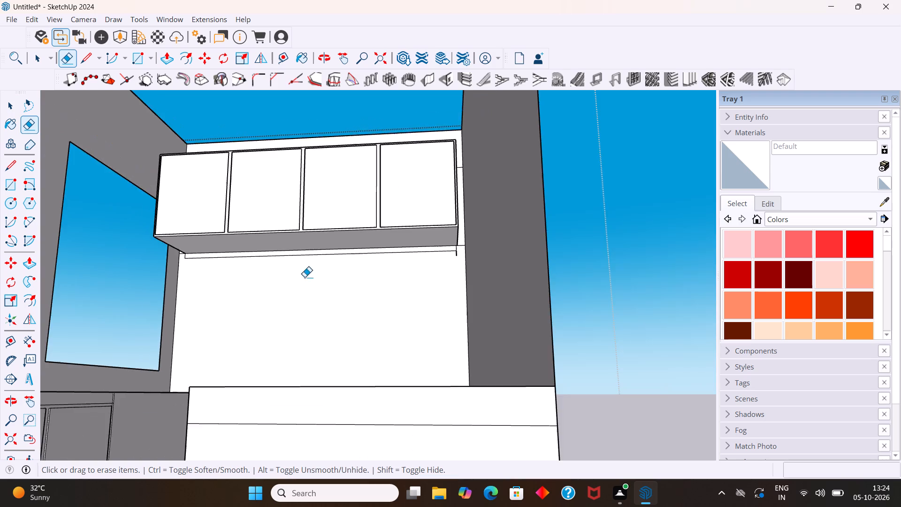
pyautogui.scroll(3, 393, 273)
pyautogui.scroll(10, 485, 260)
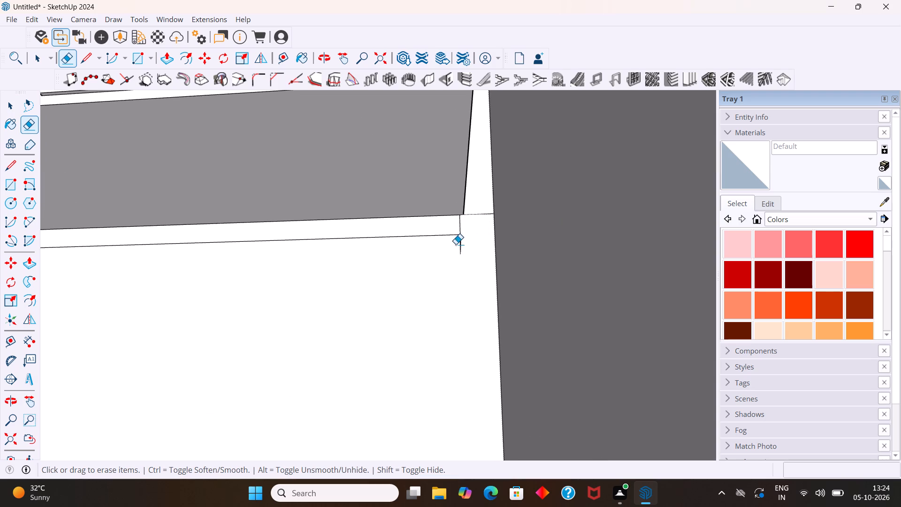
pyautogui.moveTo(458, 245); pyautogui.dragTo(468, 246)
pyautogui.press('space')
# Push/Pull the narrow strip on the back wall beneath the upper cabinet by 0.25".
pyautogui.scroll(-8, 419, 261)
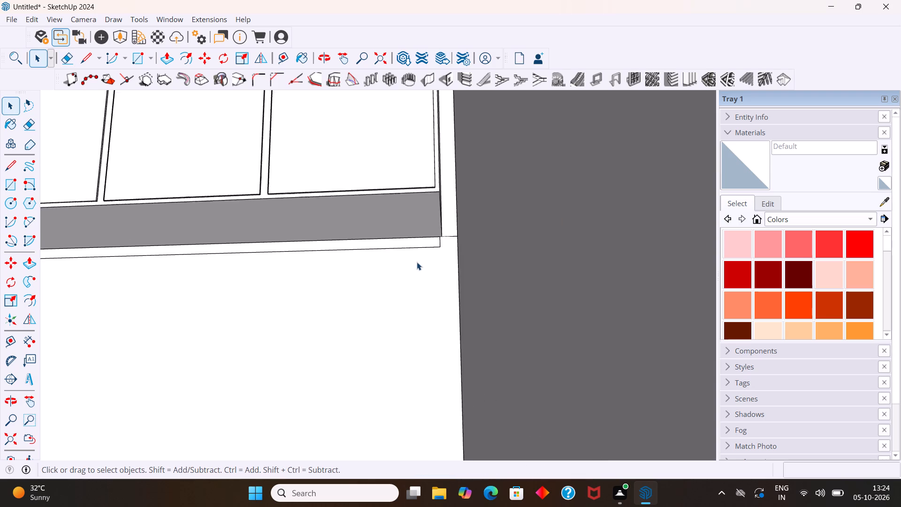
pyautogui.scroll(-5, 417, 262)
pyautogui.moveTo(380, 258); pyautogui.dragTo(427, 279, button='middle')
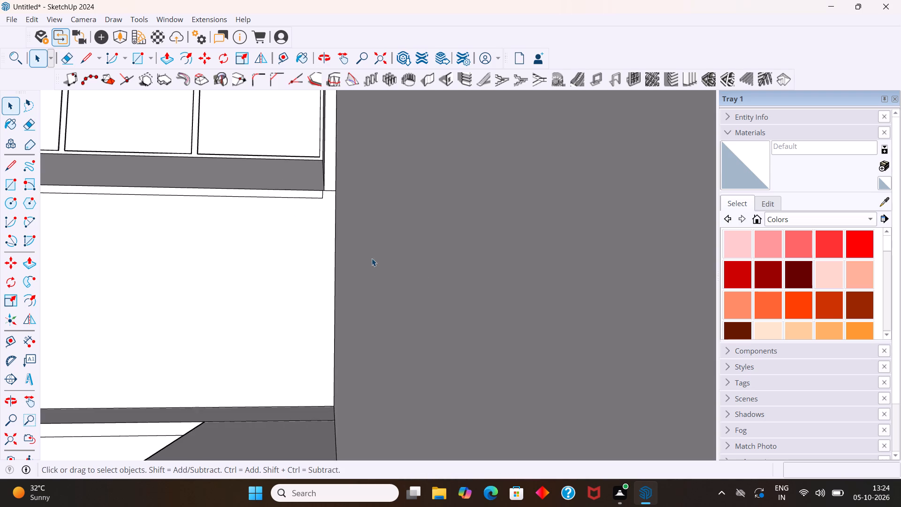
pyautogui.scroll(8, 302, 216)
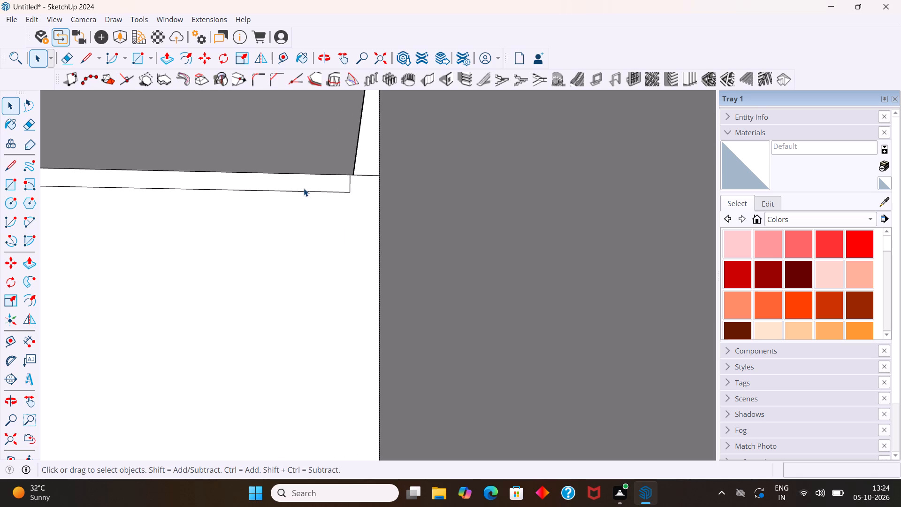
pyautogui.click(302, 185)
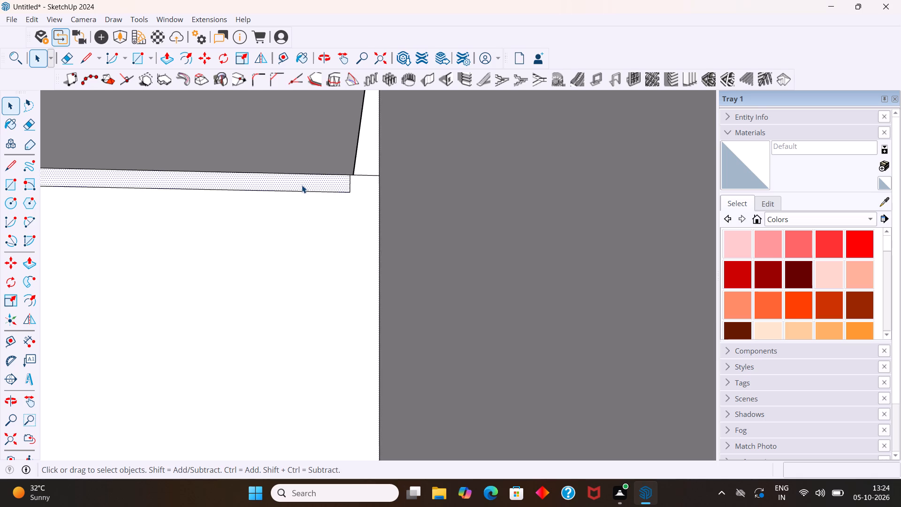
pyautogui.press('p')
pyautogui.moveTo(302, 184); pyautogui.dragTo(300, 177)
pyautogui.write('0.25')
pyautogui.press('Return')
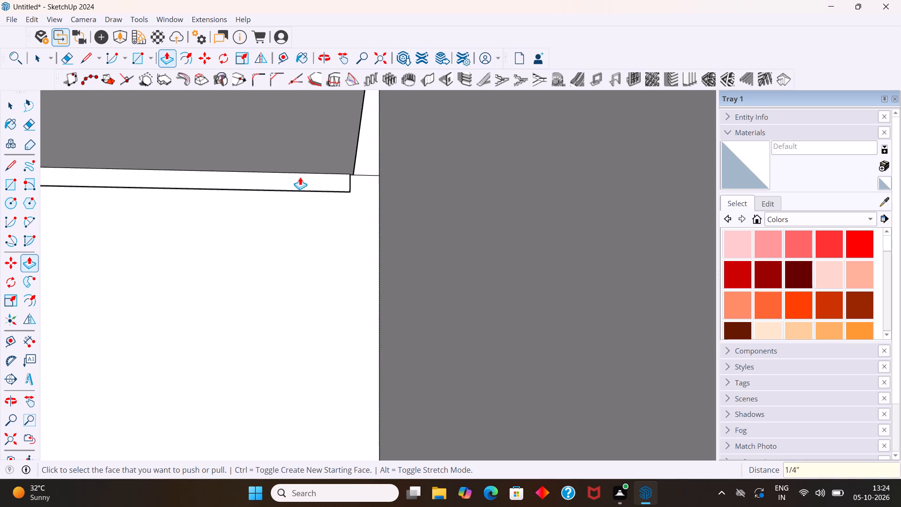
pyautogui.press('space')
# Examine the strip under the upper cabinet and the overall kitchen from the open front side.
pyautogui.scroll(-12, 300, 172)
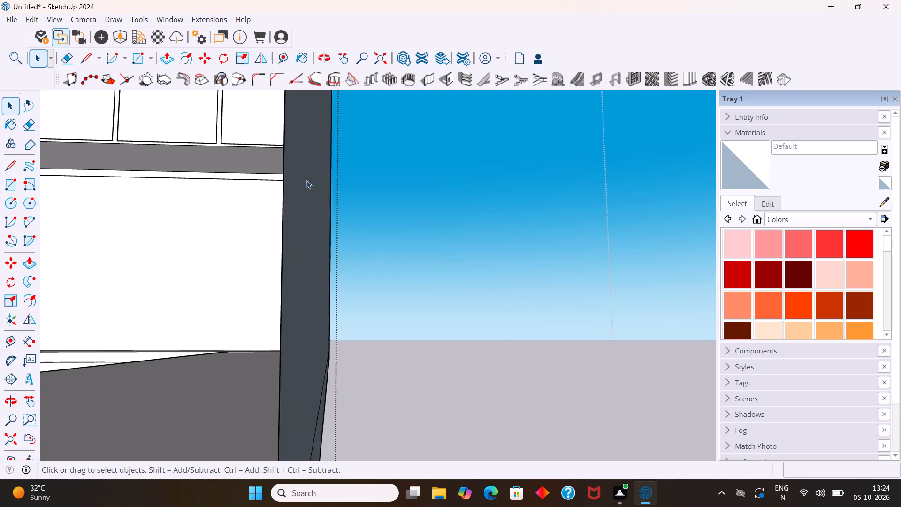
pyautogui.scroll(-13, 306, 180)
pyautogui.moveTo(298, 206); pyautogui.dragTo(371, 231, button='middle')
pyautogui.scroll(-2, 368, 231)
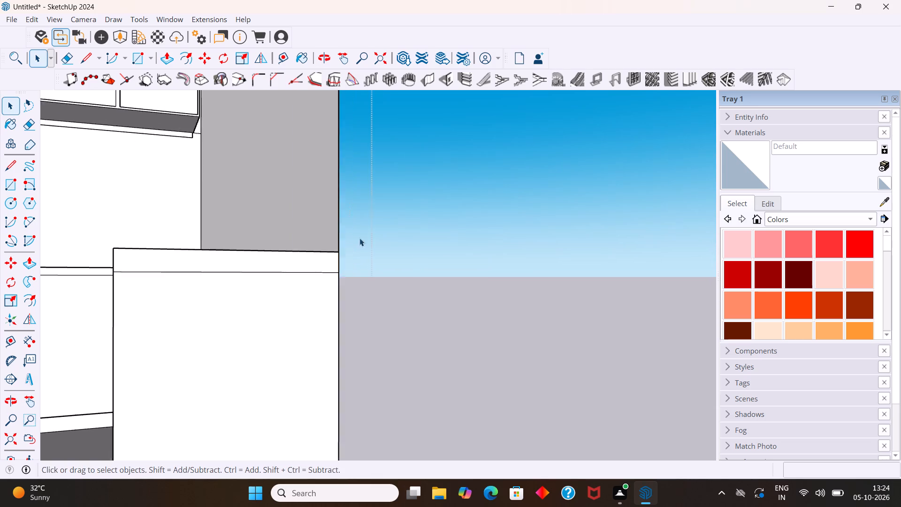
pyautogui.scroll(-16, 359, 238)
pyautogui.scroll(1, 273, 250)
pyautogui.scroll(-2, 273, 250)
pyautogui.moveTo(273, 250); pyautogui.dragTo(202, 304, button='middle')
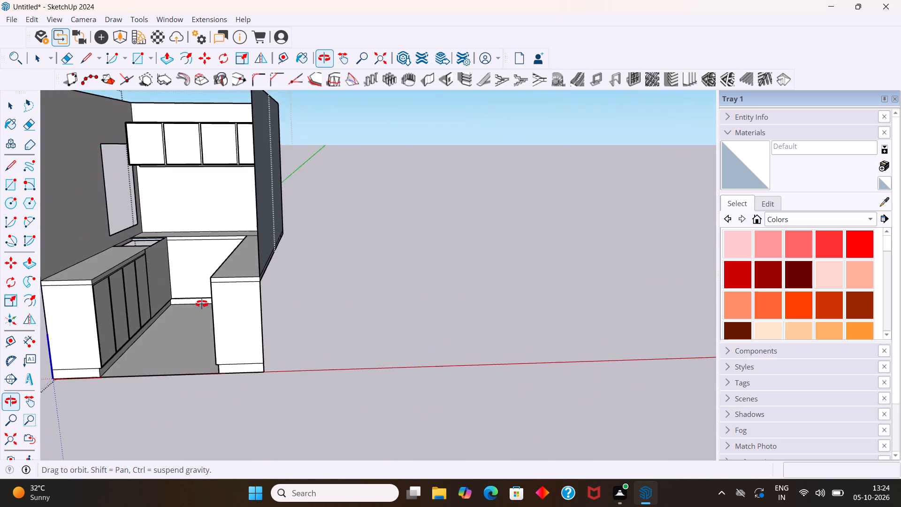
pyautogui.moveTo(202, 304); pyautogui.dragTo(241, 338, button='middle')
pyautogui.middleClick(242, 338)
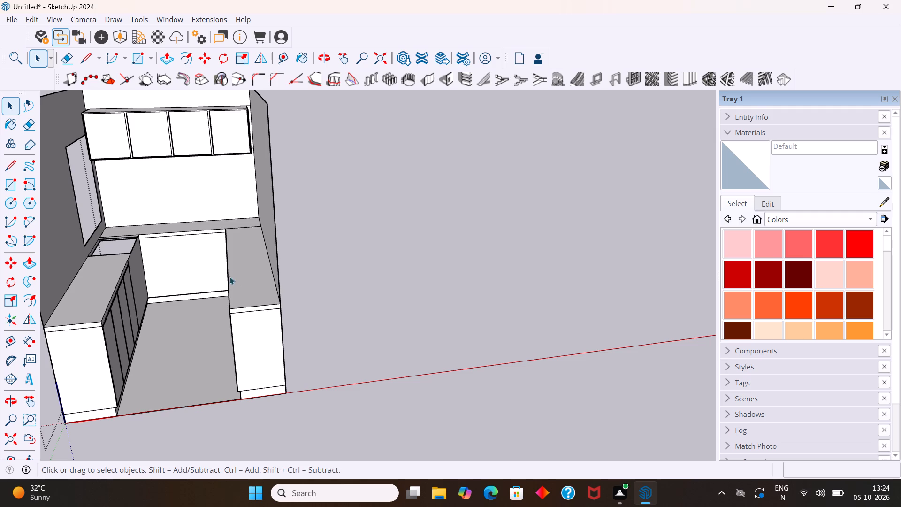
pyautogui.moveTo(227, 277); pyautogui.dragTo(248, 232, button='middle')
pyautogui.middleClick(248, 232)
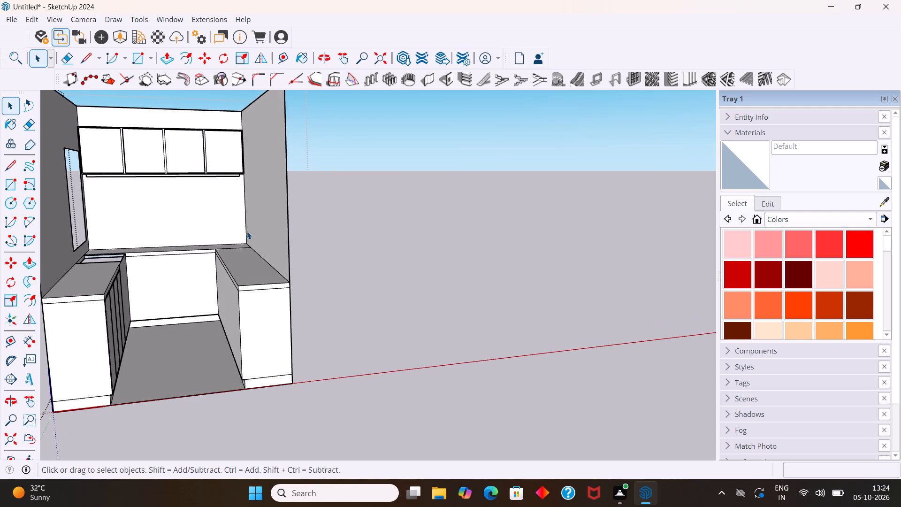
# Erase the countertop and plinth dividing lines on the open-side end face of the counter opposite the window.
pyautogui.moveTo(251, 225); pyautogui.dragTo(249, 265, button='middle')
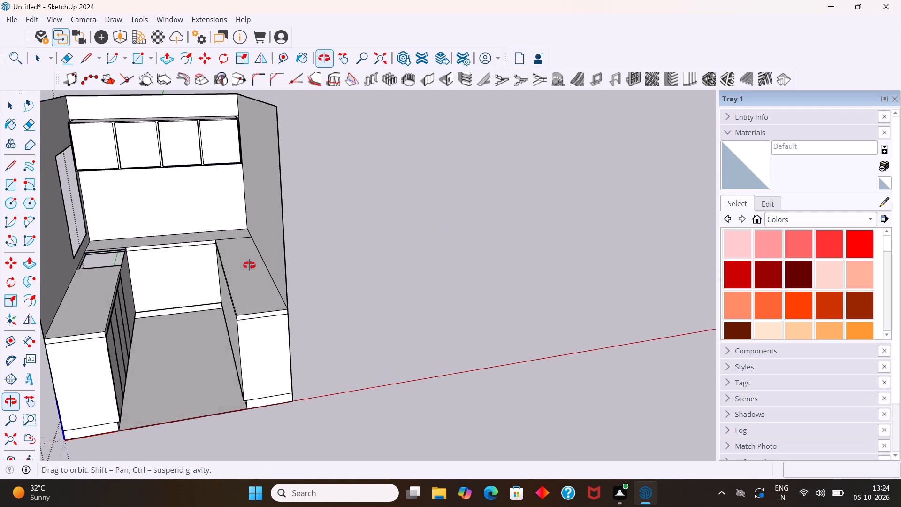
pyautogui.moveTo(249, 265); pyautogui.dragTo(288, 259, button='middle')
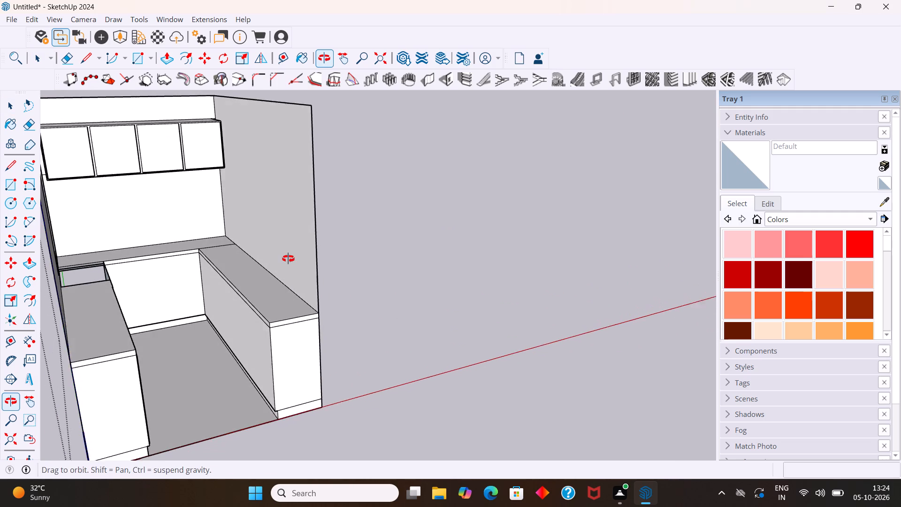
pyautogui.moveTo(288, 259); pyautogui.dragTo(287, 258, button='middle')
pyautogui.moveTo(308, 297); pyautogui.dragTo(391, 253, button='middle')
pyautogui.scroll(2, 389, 259)
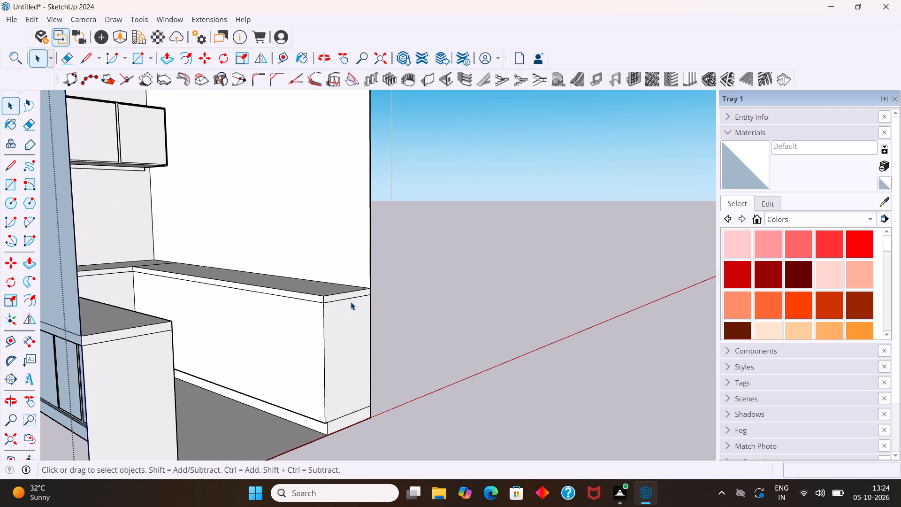
pyautogui.press('e')
pyautogui.moveTo(342, 297); pyautogui.dragTo(343, 300)
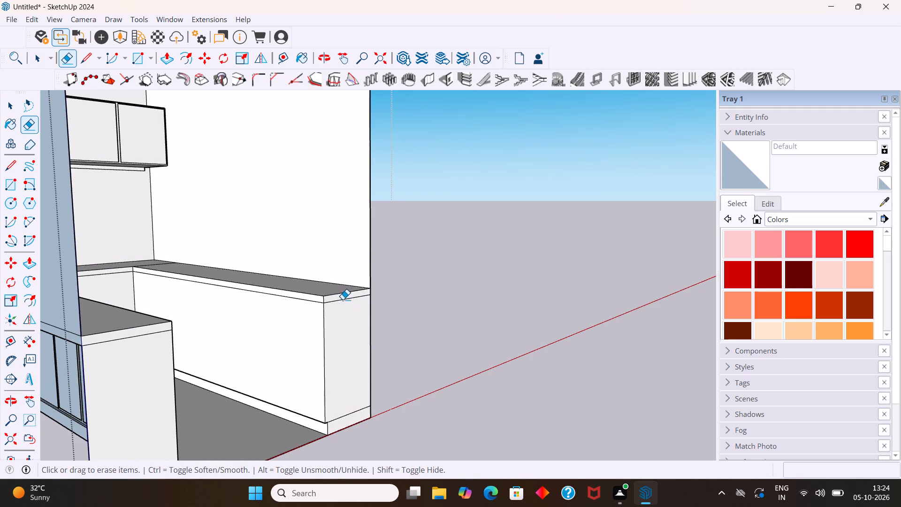
pyautogui.moveTo(343, 300); pyautogui.dragTo(355, 418)
pyautogui.press('space')
# Push/Pull the end face of the counter opposite the window inward by 2' 2 5/8".
pyautogui.click(357, 393)
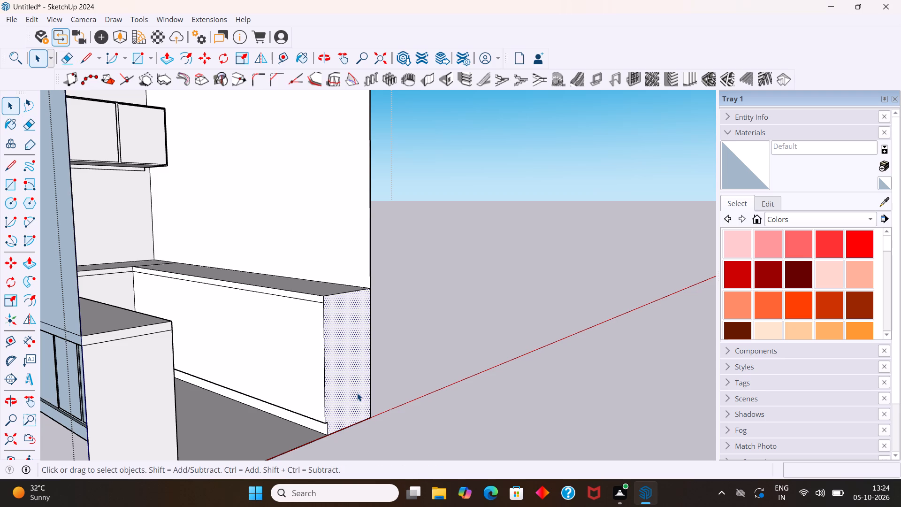
pyautogui.press('p')
pyautogui.moveTo(355, 388); pyautogui.dragTo(343, 381)
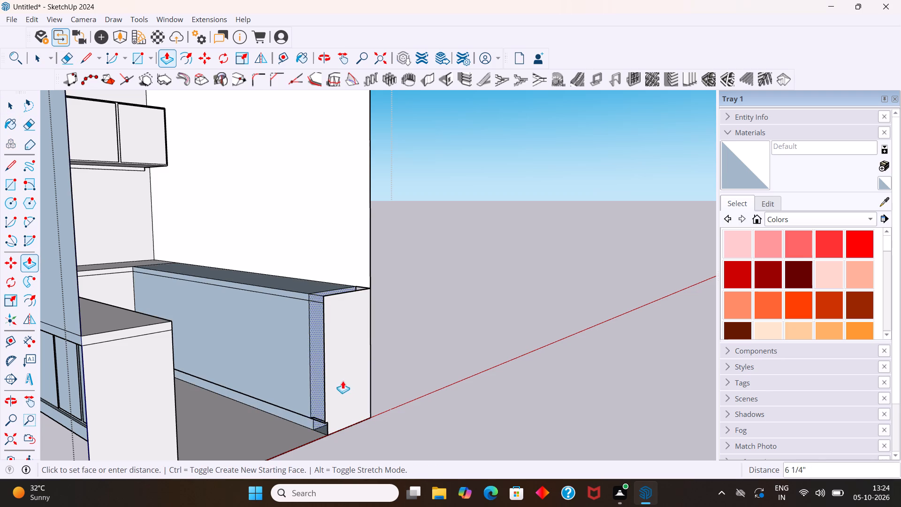
pyautogui.moveTo(343, 381); pyautogui.dragTo(303, 355)
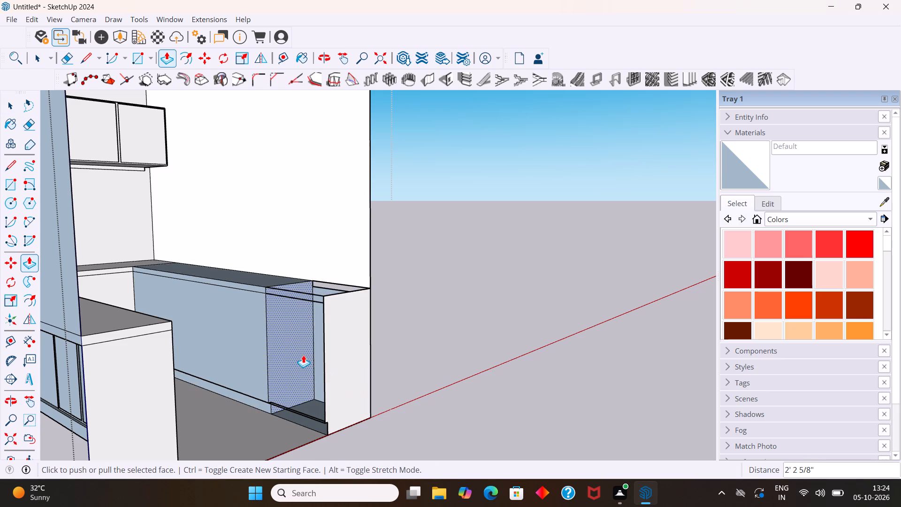
pyautogui.press('space')
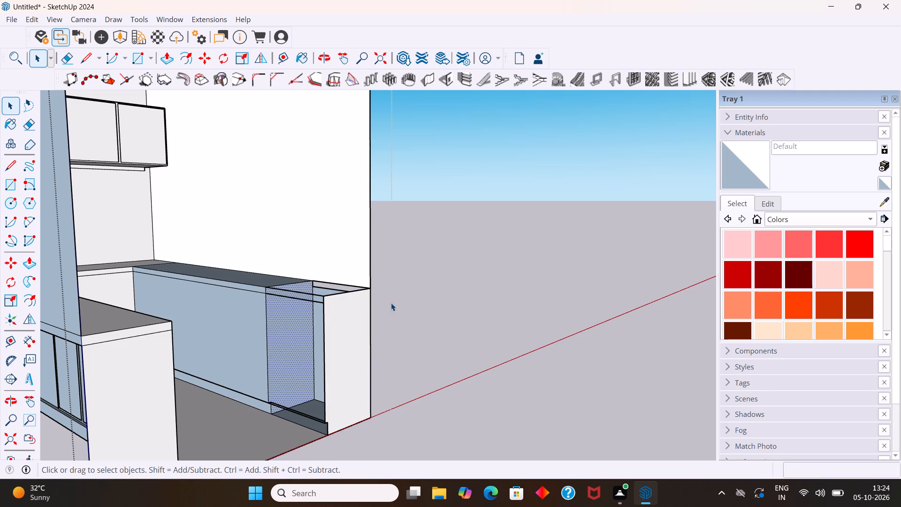
pyautogui.click(411, 300)
# Reopen the kitchen group for editing at the pushed-in end of the counter opposite the window.
pyautogui.moveTo(428, 304); pyautogui.dragTo(389, 318, button='middle')
pyautogui.scroll(-5, 388, 308)
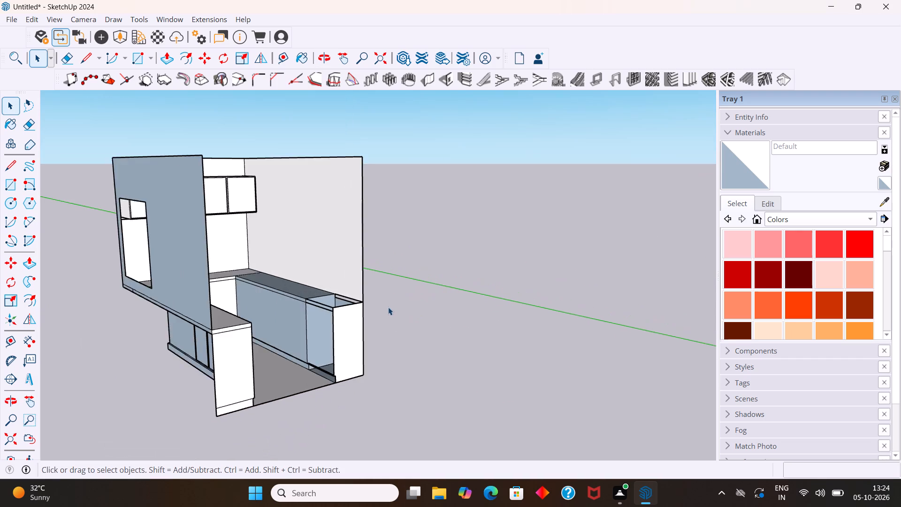
pyautogui.scroll(-3, 388, 307)
pyautogui.doubleClick(332, 344)
pyautogui.scroll(5, 348, 335)
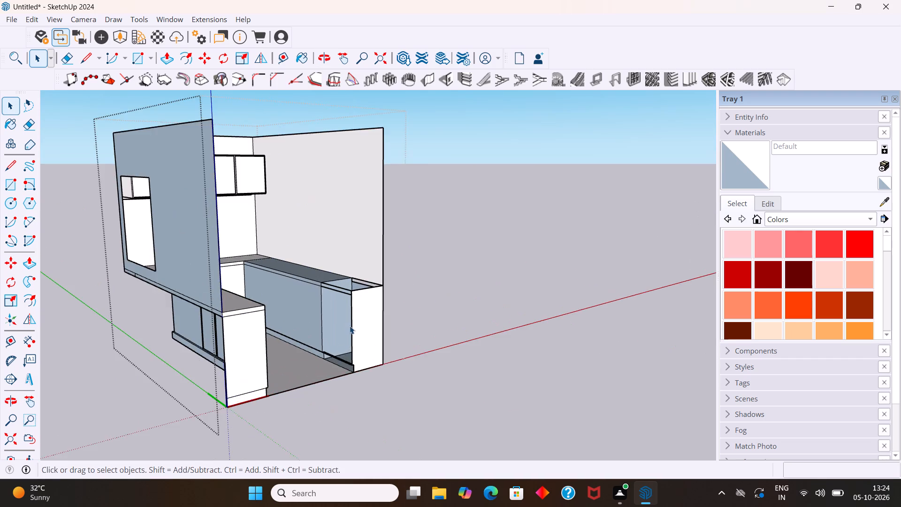
pyautogui.scroll(2, 350, 326)
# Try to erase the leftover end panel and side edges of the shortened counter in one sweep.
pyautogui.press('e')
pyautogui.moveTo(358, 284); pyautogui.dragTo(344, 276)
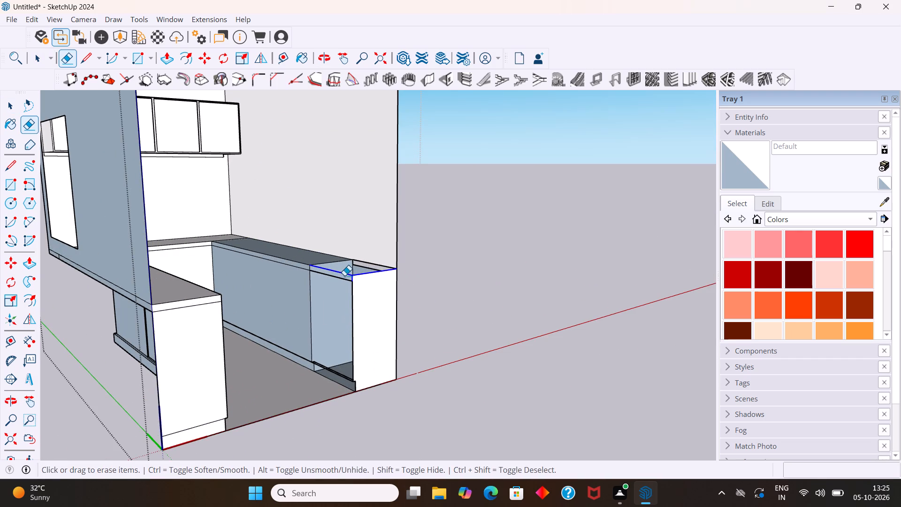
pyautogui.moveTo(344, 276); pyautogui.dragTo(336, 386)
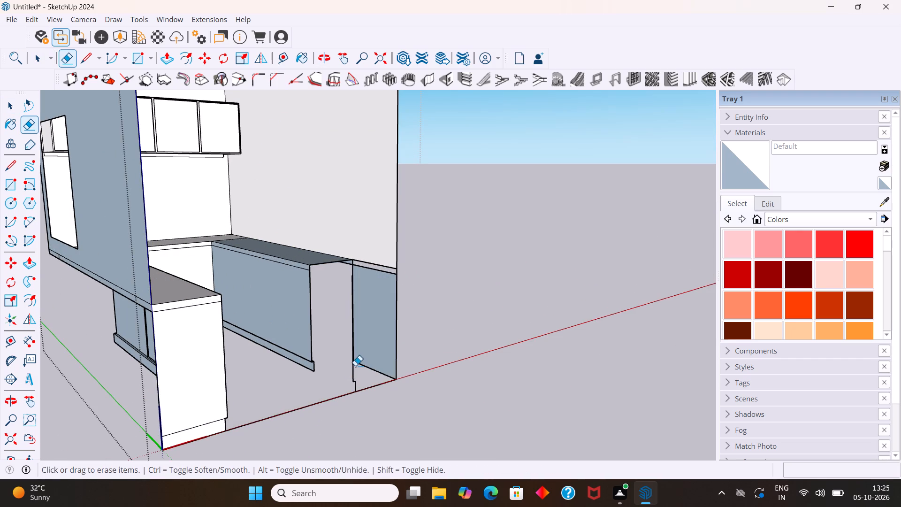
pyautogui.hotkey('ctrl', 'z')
# Erase the leftover end panel and its top edges at the counter's former end, keeping the side wall.
pyautogui.scroll(2, 367, 348)
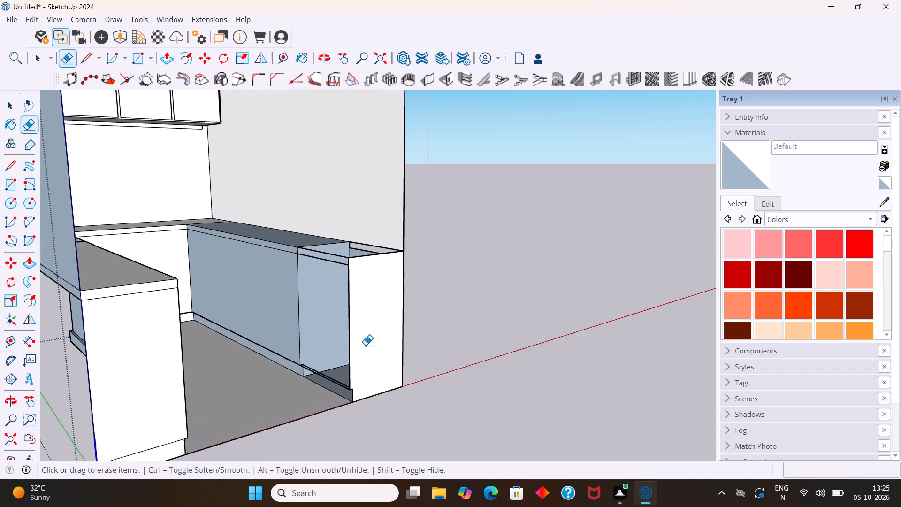
pyautogui.scroll(1, 366, 345)
pyautogui.moveTo(358, 353); pyautogui.dragTo(343, 356)
pyautogui.moveTo(367, 246); pyautogui.dragTo(367, 251)
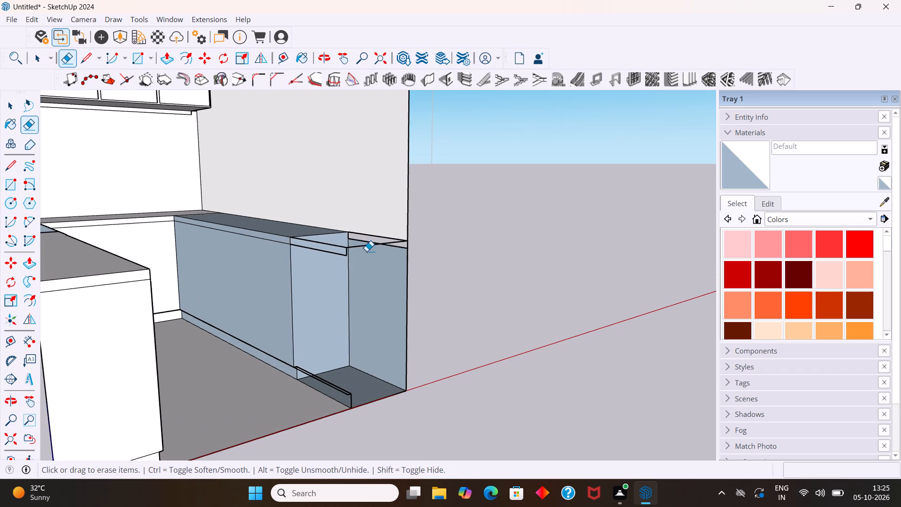
pyautogui.moveTo(367, 251); pyautogui.dragTo(367, 262)
pyautogui.moveTo(375, 232); pyautogui.dragTo(375, 265)
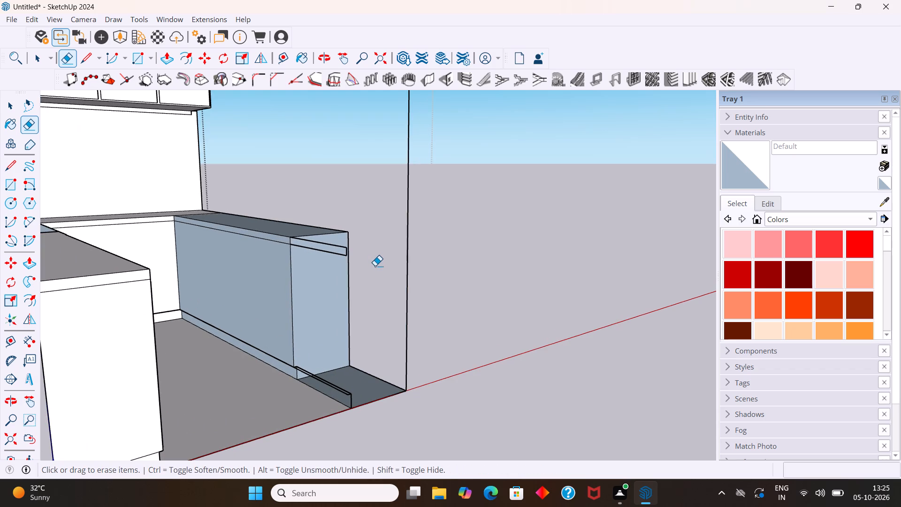
pyautogui.hotkey('ctrl', 'z')
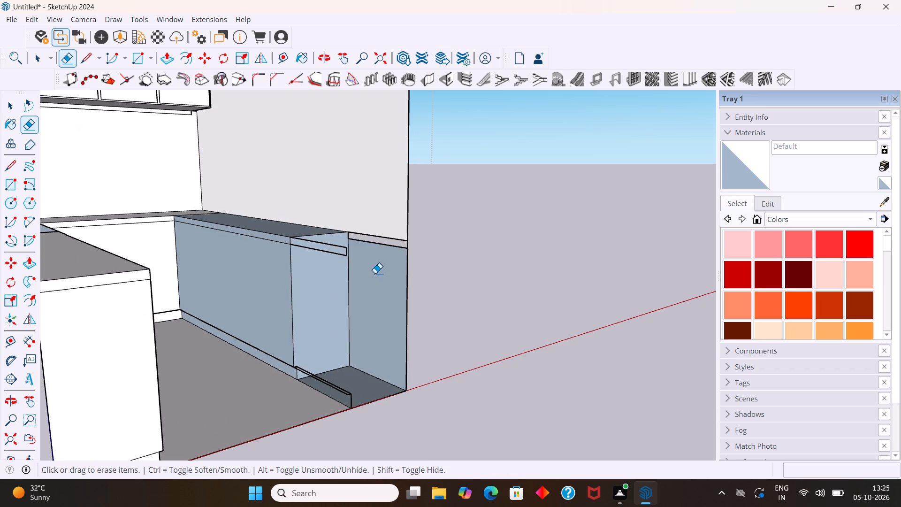
# Erase the leftover countertop front strip edges projecting beyond the shortened counter's new end.
pyautogui.moveTo(342, 250); pyautogui.dragTo(339, 268)
pyautogui.moveTo(343, 250); pyautogui.dragTo(348, 249)
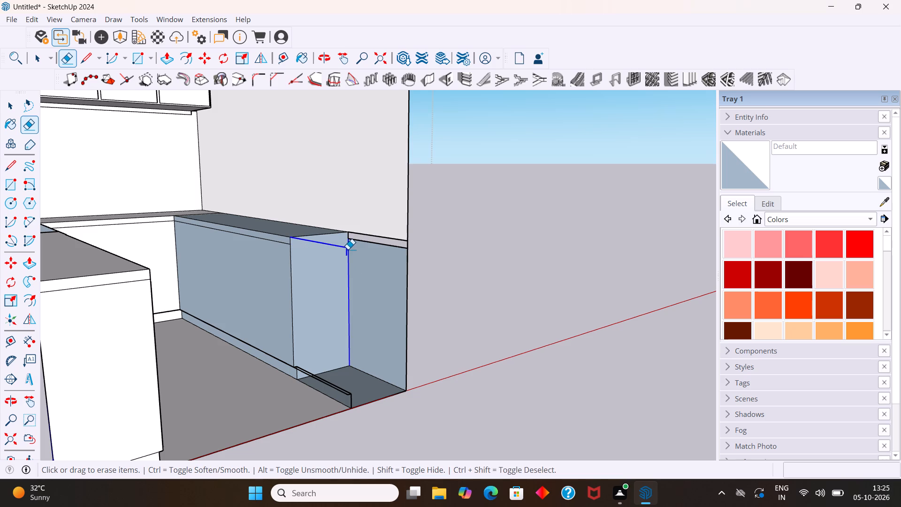
pyautogui.moveTo(348, 249); pyautogui.dragTo(348, 244)
pyautogui.hotkey('ctrl', 'z')
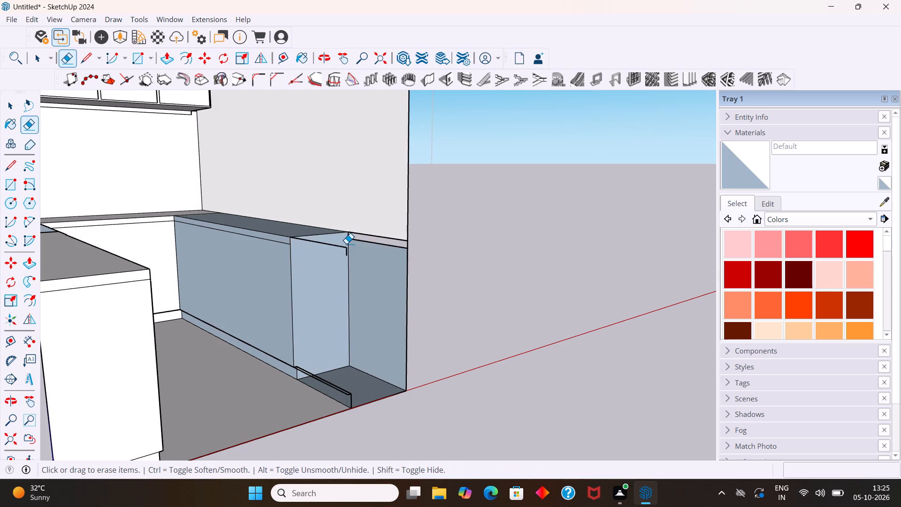
pyautogui.click(334, 244)
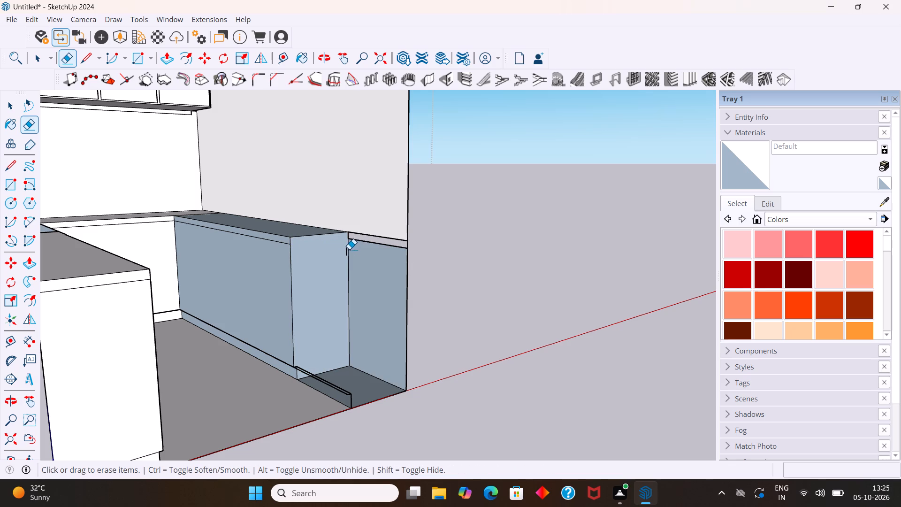
pyautogui.click(347, 249)
# Erase the leftover plinth edges projecting beyond the shortened counter, keeping the floor edge.
pyautogui.moveTo(334, 383); pyautogui.dragTo(324, 387)
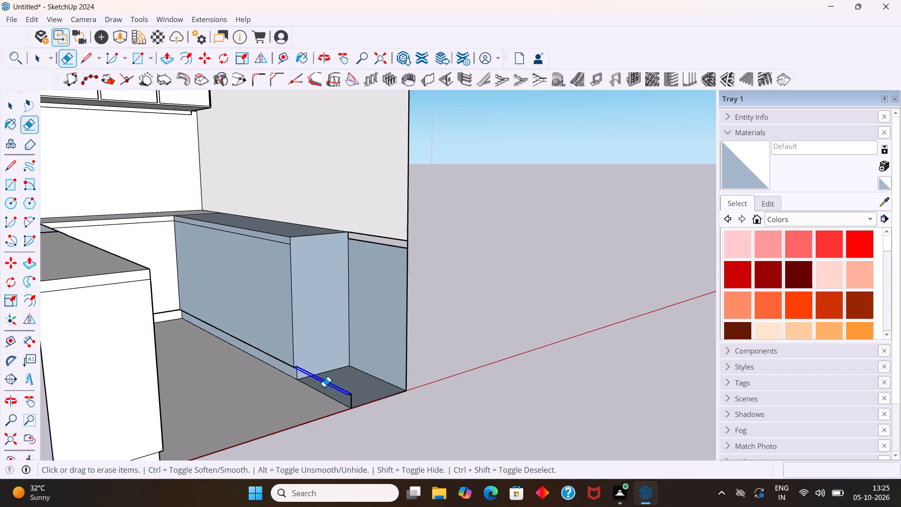
pyautogui.moveTo(324, 387); pyautogui.dragTo(318, 390)
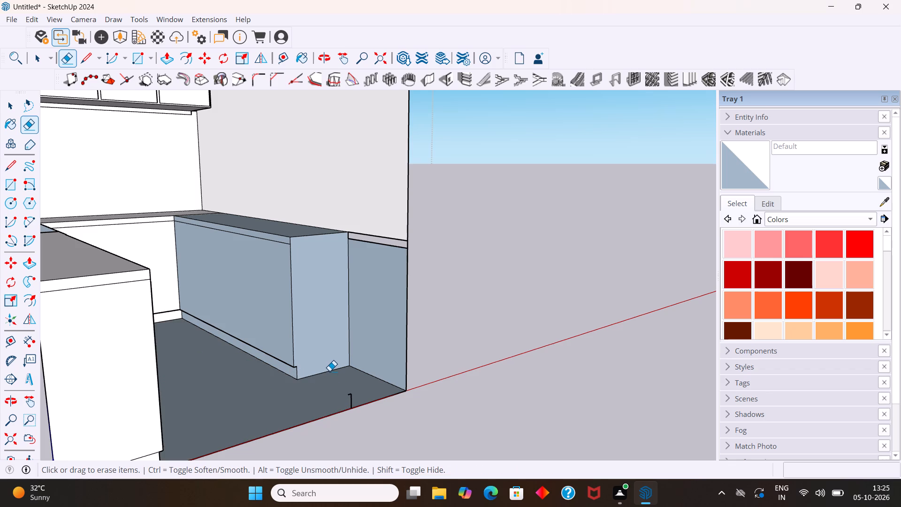
pyautogui.hotkey('ctrl', 'z')
pyautogui.moveTo(338, 373); pyautogui.dragTo(326, 384)
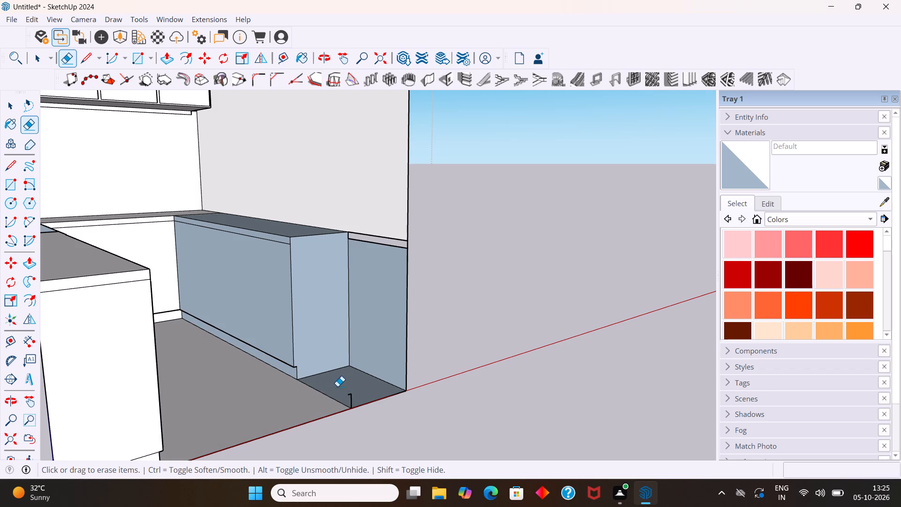
pyautogui.click(351, 394)
pyautogui.press('space')
# Draw 2' 2 5/8" × 2" and 2' 2 5/8" × 3' 4" rectangles on the side wall beside the shortened counter.
pyautogui.press('r')
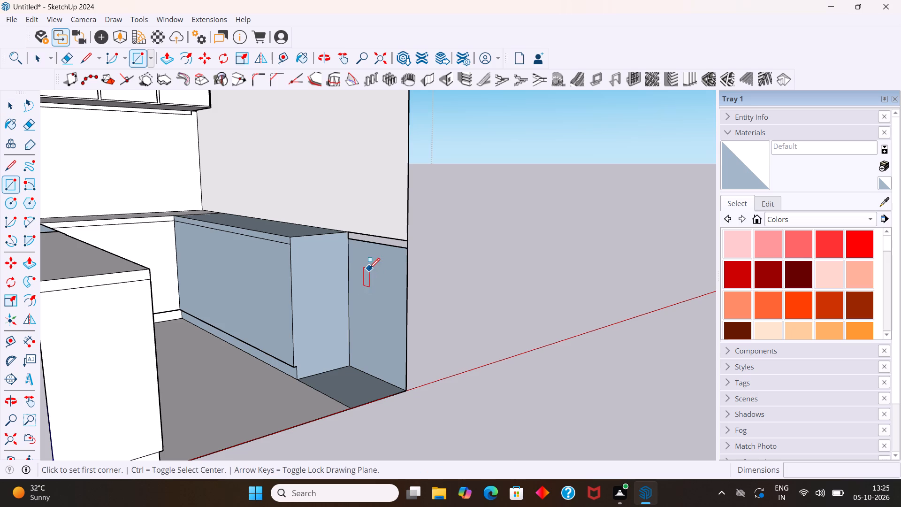
pyautogui.click(348, 234)
pyautogui.click(407, 251)
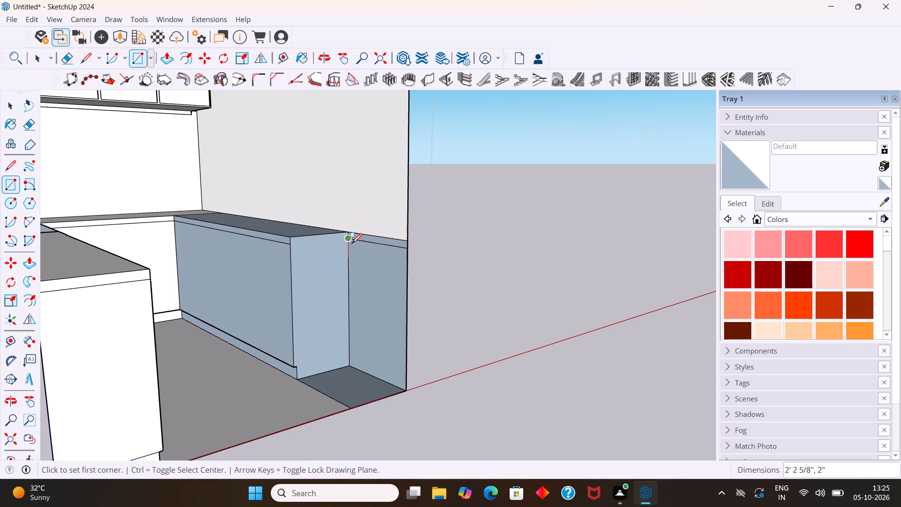
pyautogui.click(350, 243)
pyautogui.click(401, 395)
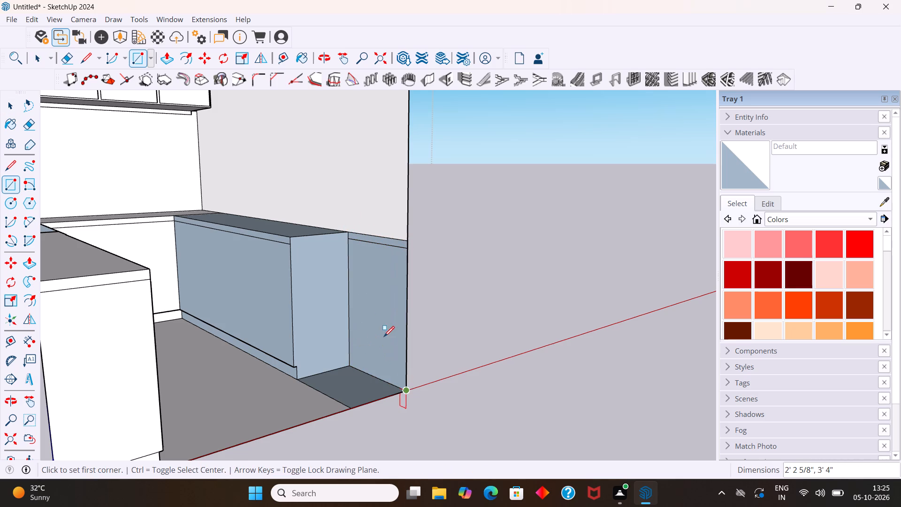
# Draw a 3' 6" × 1' 8" rectangle over the new end face of the shortened counter.
pyautogui.click(288, 242)
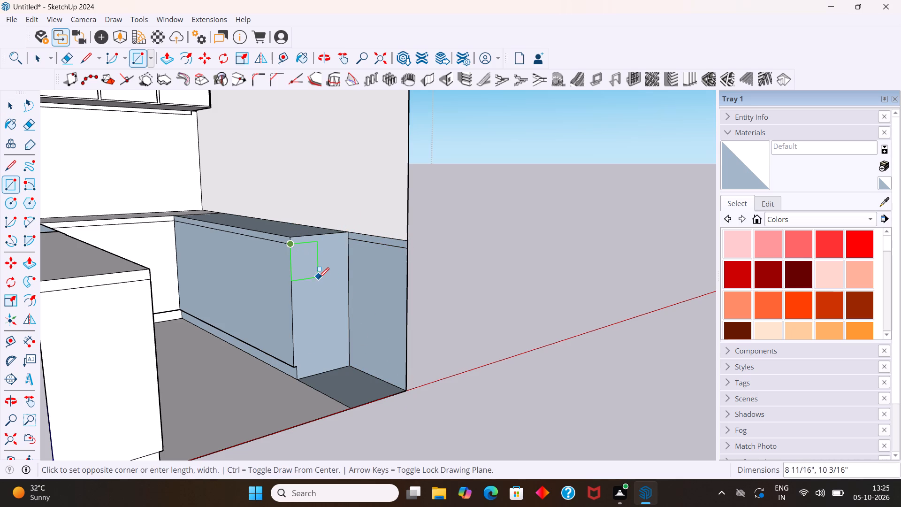
pyautogui.press('space')
pyautogui.write('r')
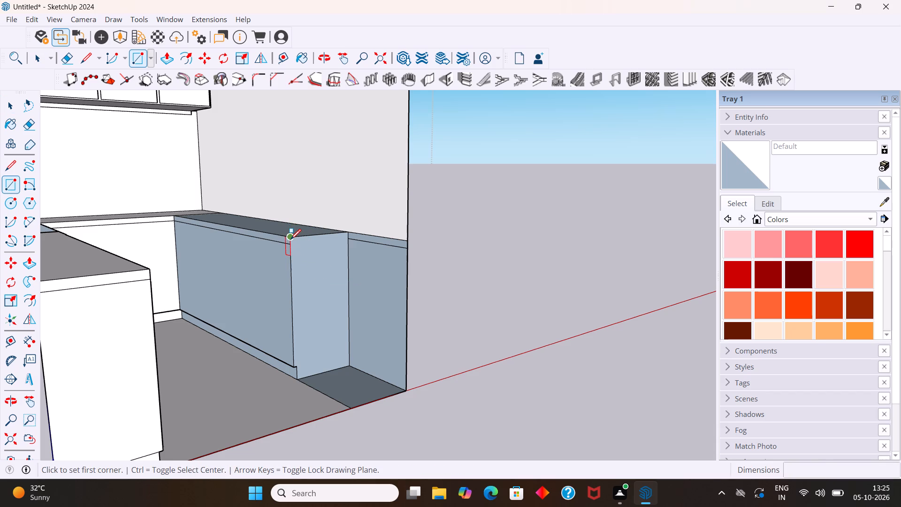
pyautogui.click(290, 239)
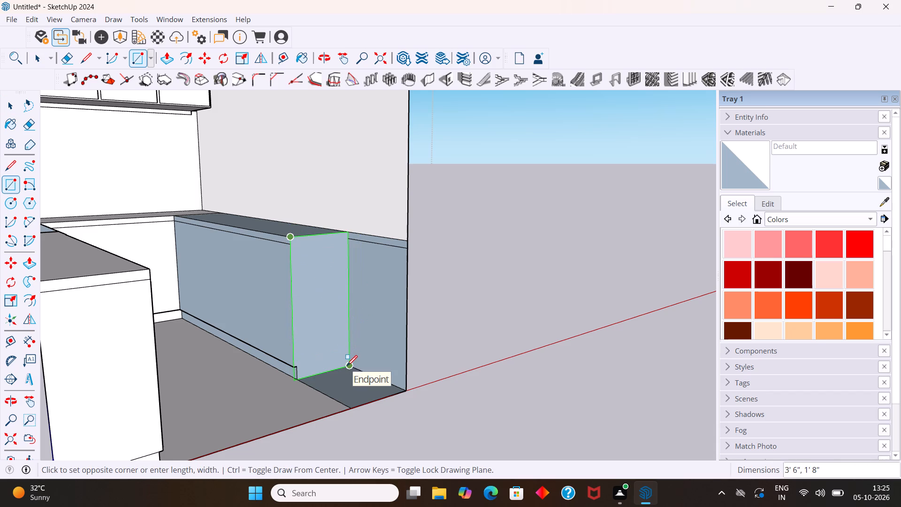
pyautogui.scroll(5, 347, 366)
pyautogui.click(354, 363)
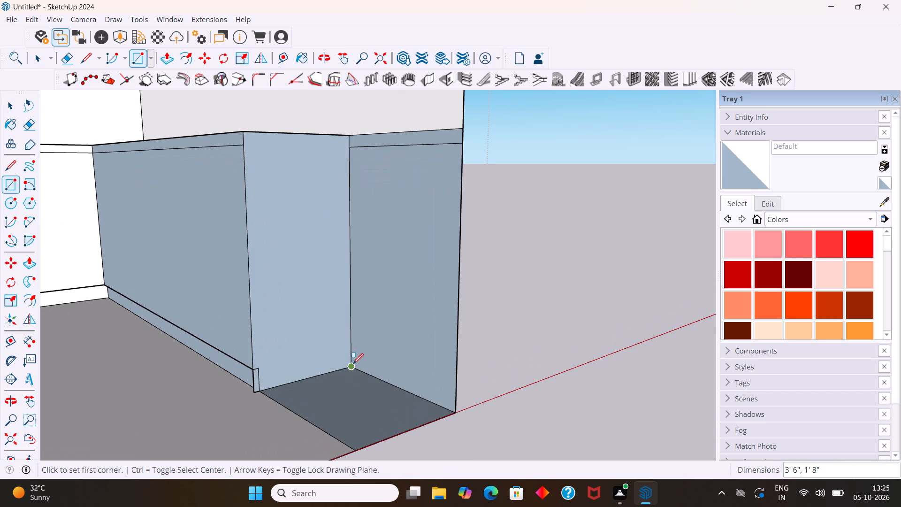
pyautogui.press('space')
# Erase the rectangle's extra vertical and bottom edge stubs at the toe-kick notch of the new counter end.
pyautogui.scroll(2, 300, 377)
pyautogui.press('e')
pyautogui.scroll(4, 262, 379)
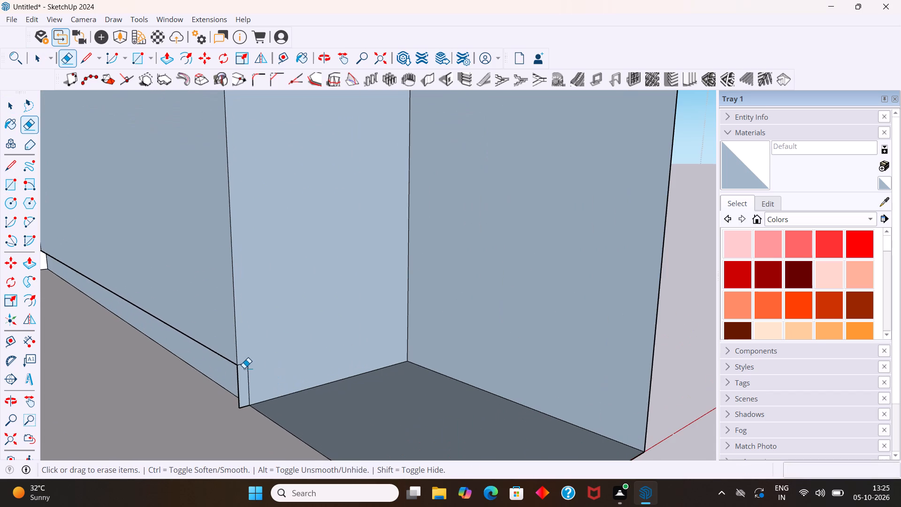
pyautogui.click(239, 382)
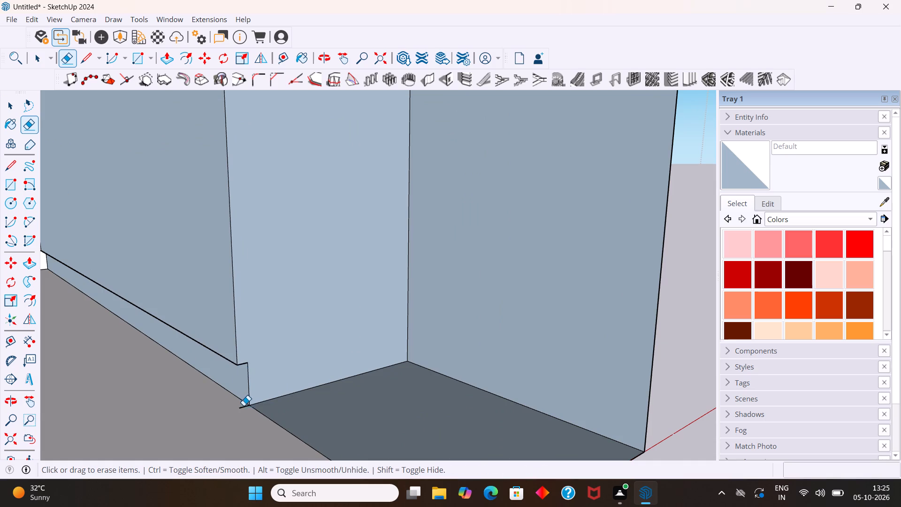
pyautogui.click(244, 407)
pyautogui.press('space')
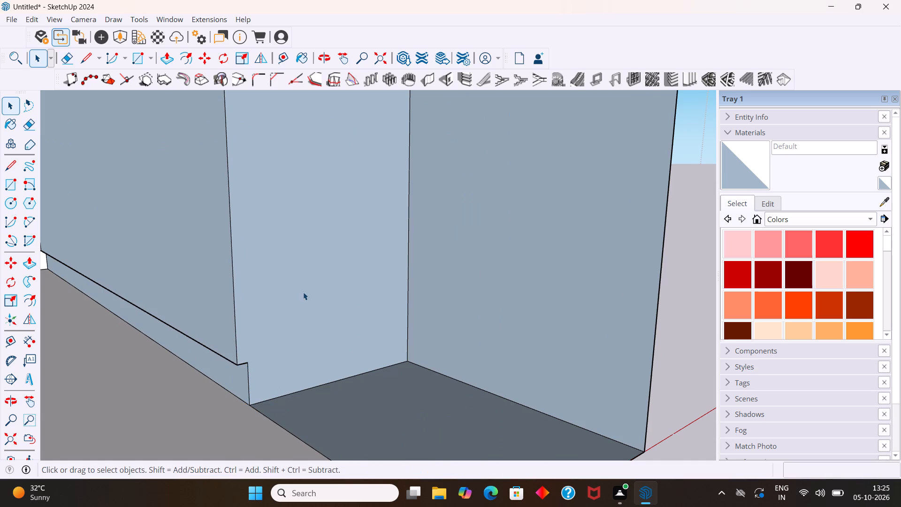
# Reverse the counter's new end face, the side-wall face beside it and the floor patch in front of it.
pyautogui.click(295, 280)
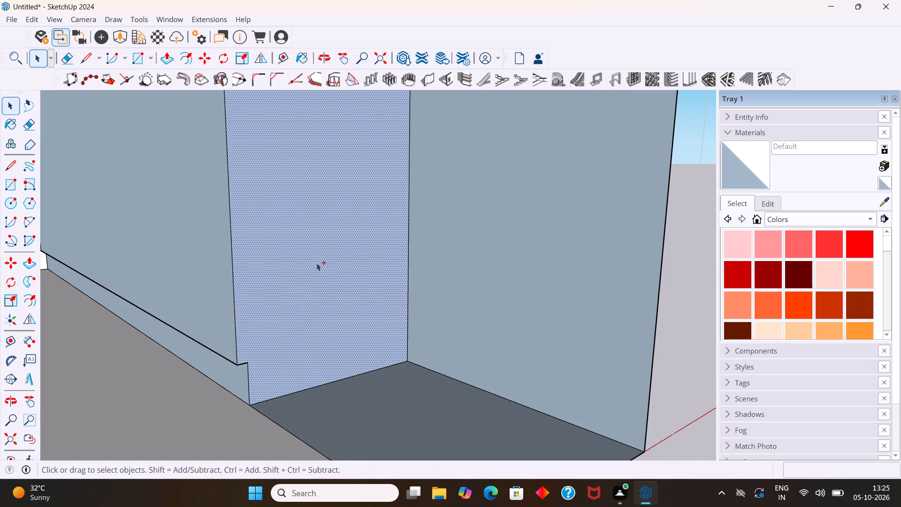
pyautogui.keyDown('ctrl'); pyautogui.click(432, 274); pyautogui.keyUp('ctrl')
pyautogui.keyDown('ctrl'); pyautogui.click(404, 417); pyautogui.keyUp('ctrl')
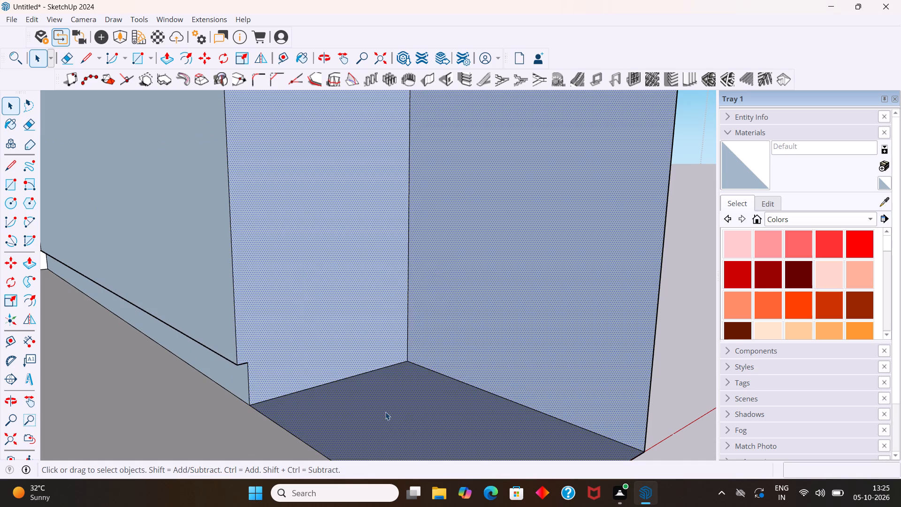
pyautogui.rightClick(385, 412)
pyautogui.click(419, 373)
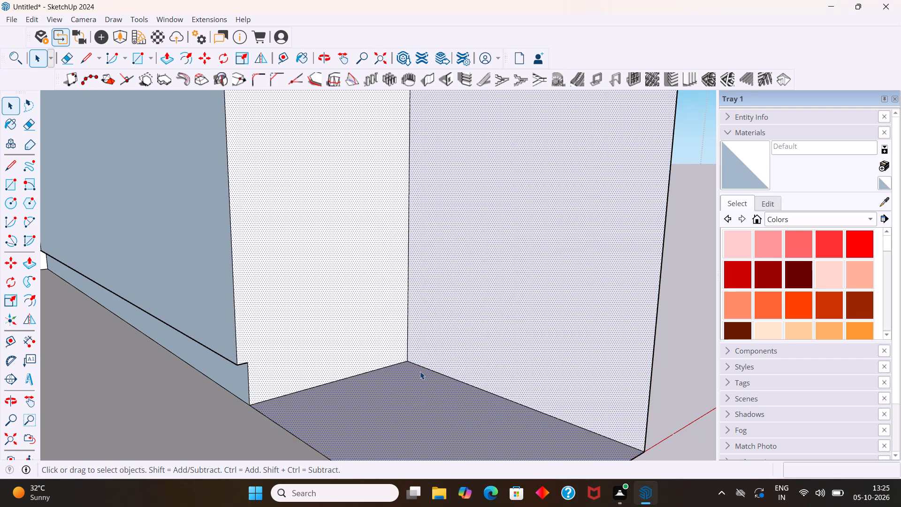
pyautogui.scroll(-11, 420, 368)
pyautogui.press('space')
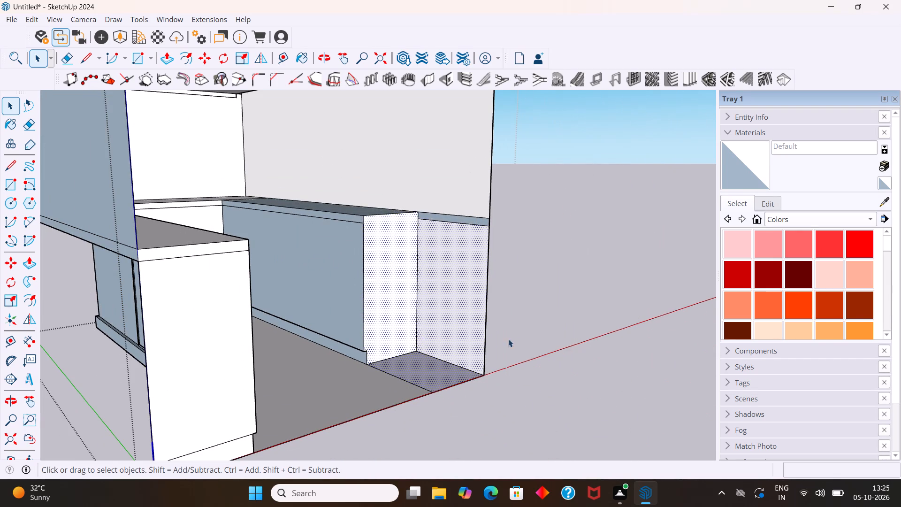
pyautogui.click(517, 339)
# Inside the kitchen group, reverse the narrow strip face on the side wall beyond the shortened counter.
pyautogui.moveTo(478, 336); pyautogui.dragTo(450, 356, button='middle')
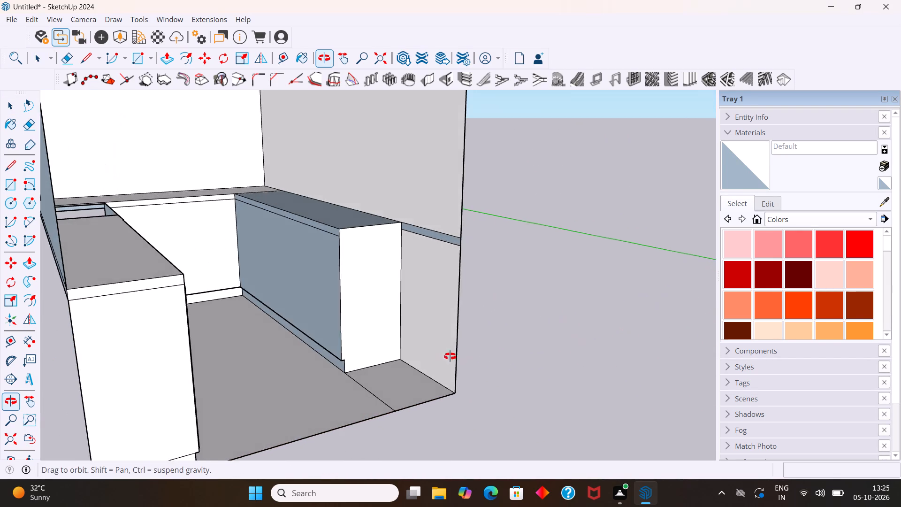
pyautogui.moveTo(450, 356); pyautogui.dragTo(524, 421, button='middle')
pyautogui.scroll(3, 449, 374)
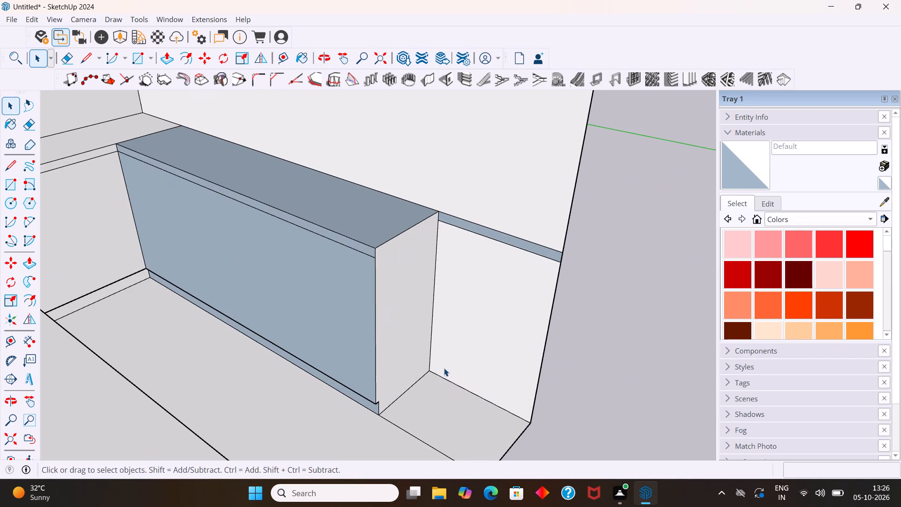
pyautogui.click(468, 224)
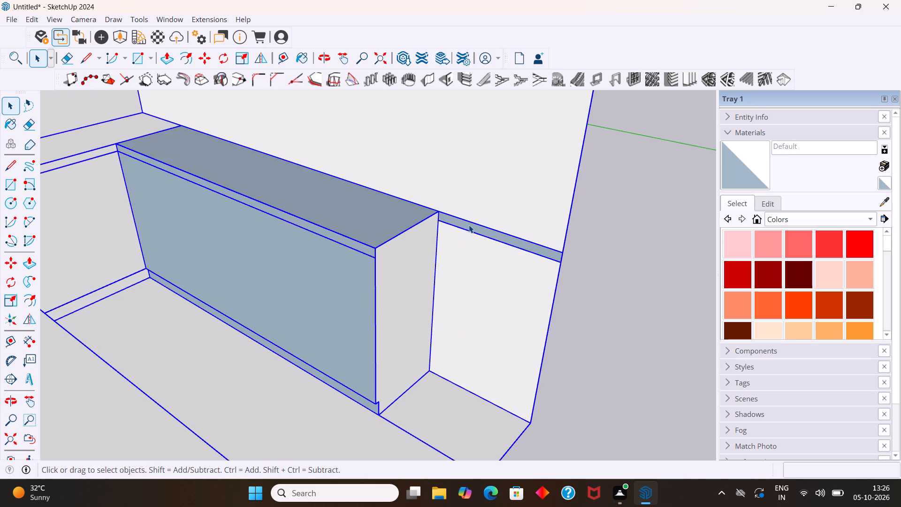
pyautogui.click(626, 293)
pyautogui.scroll(-12, 611, 292)
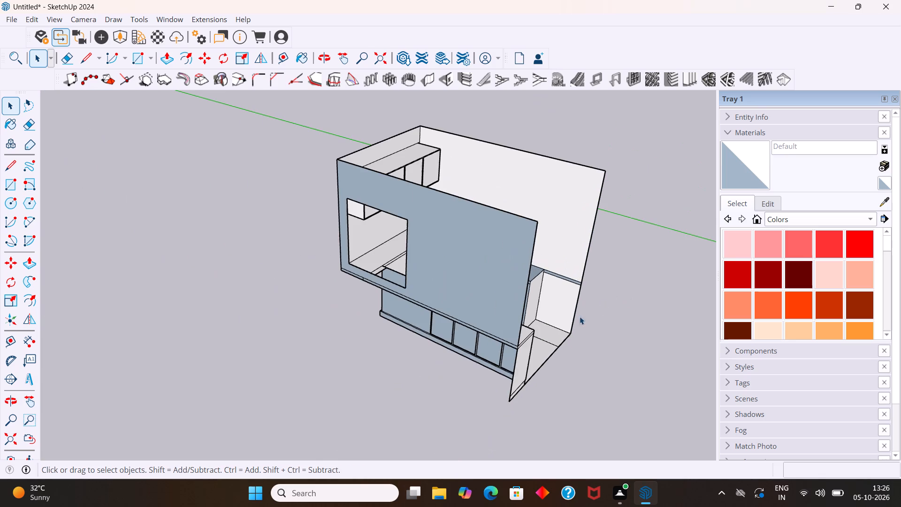
pyautogui.doubleClick(534, 324)
pyautogui.scroll(9, 568, 305)
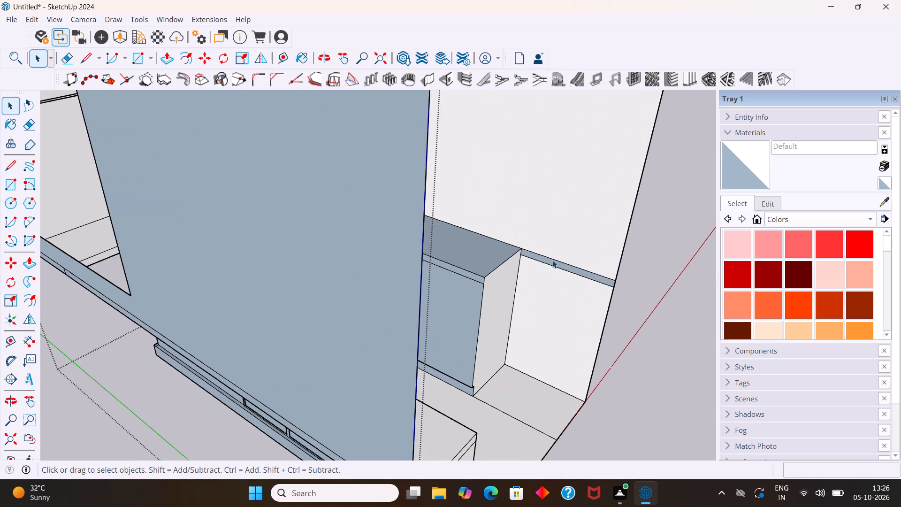
pyautogui.click(552, 261)
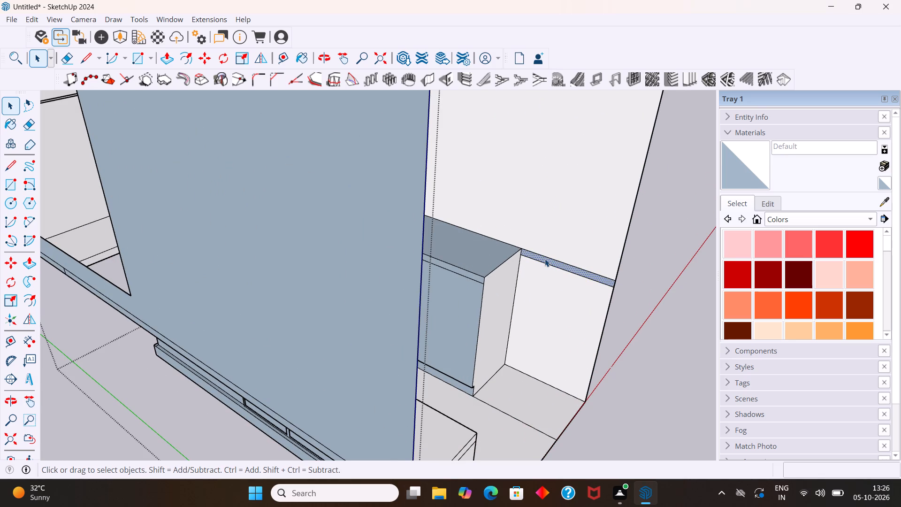
pyautogui.scroll(6, 544, 259)
pyautogui.click(536, 258)
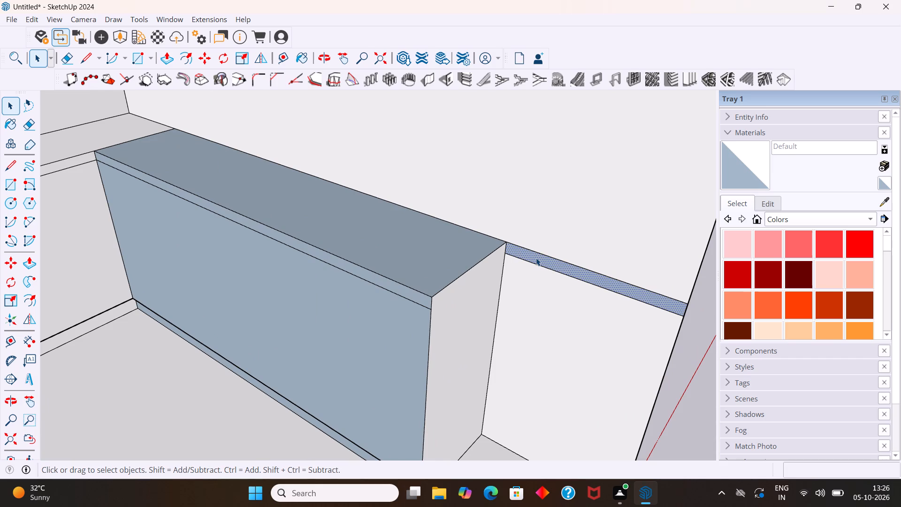
pyautogui.rightClick(536, 258)
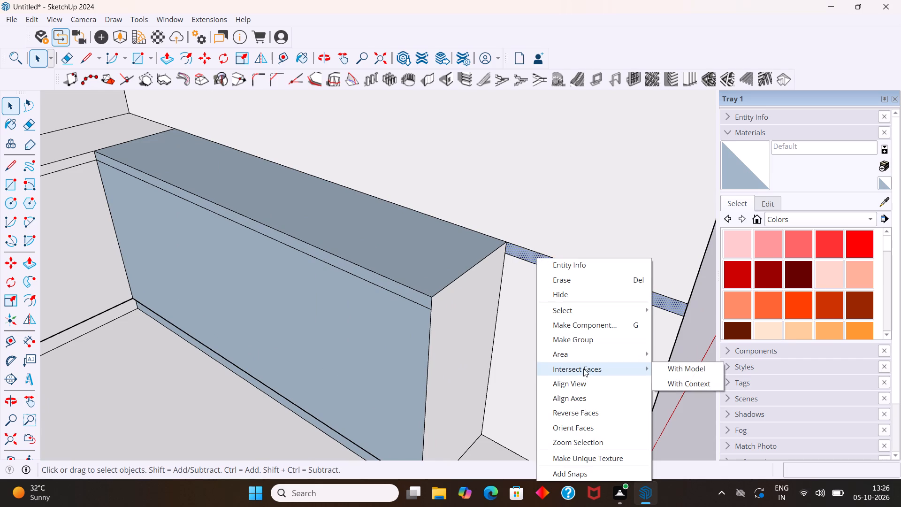
pyautogui.click(588, 414)
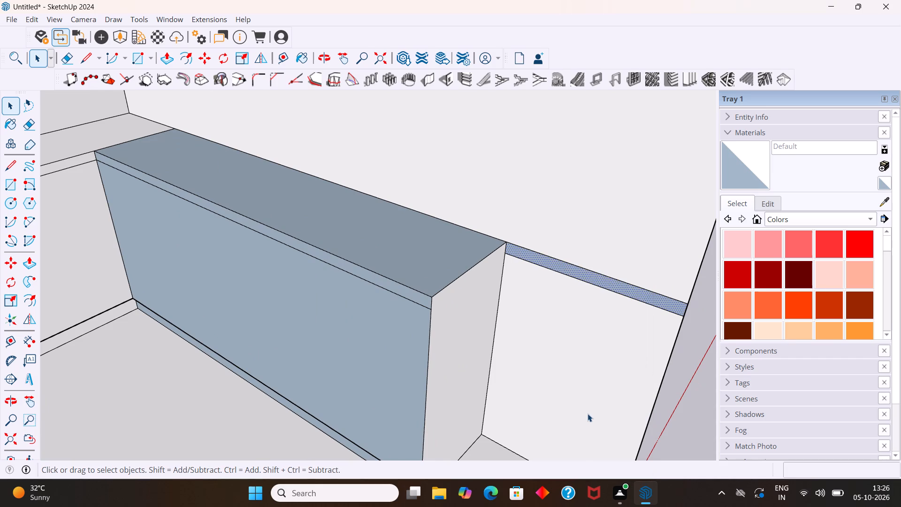
pyautogui.press('space')
# Examine the kitchen beside the greyed walled copy, checking the counters, upper cabinet and side walls from several angles.
pyautogui.scroll(-15, 598, 414)
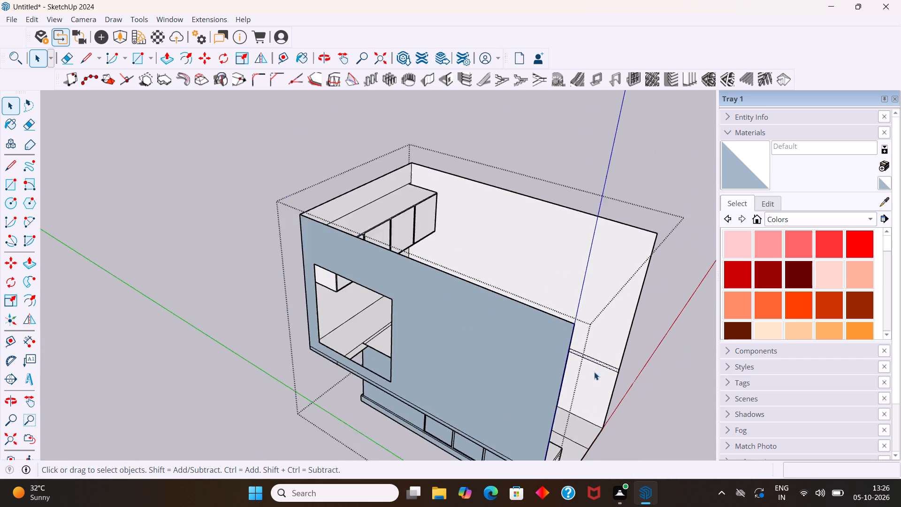
pyautogui.scroll(-20, 646, 379)
pyautogui.scroll(-1, 646, 379)
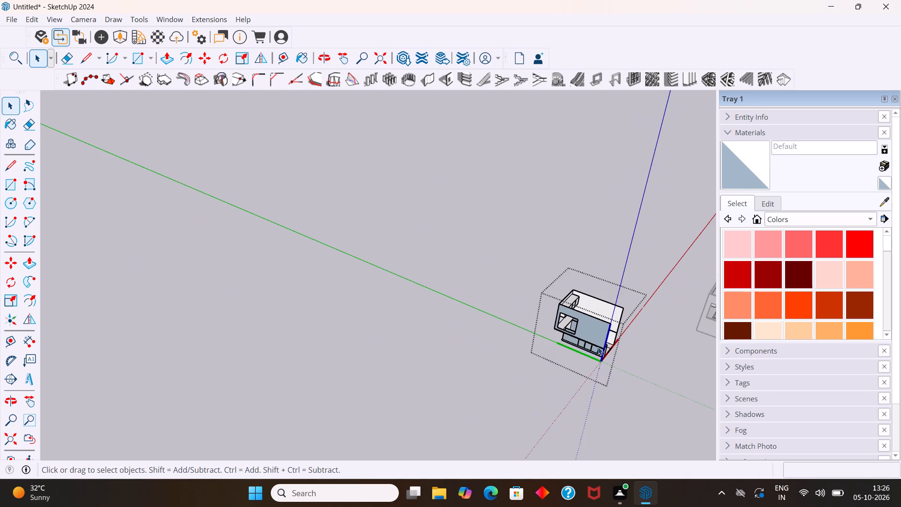
pyautogui.moveTo(618, 361); pyautogui.dragTo(527, 331, button='middle')
pyautogui.scroll(-10, 524, 319)
pyautogui.scroll(3, 632, 377)
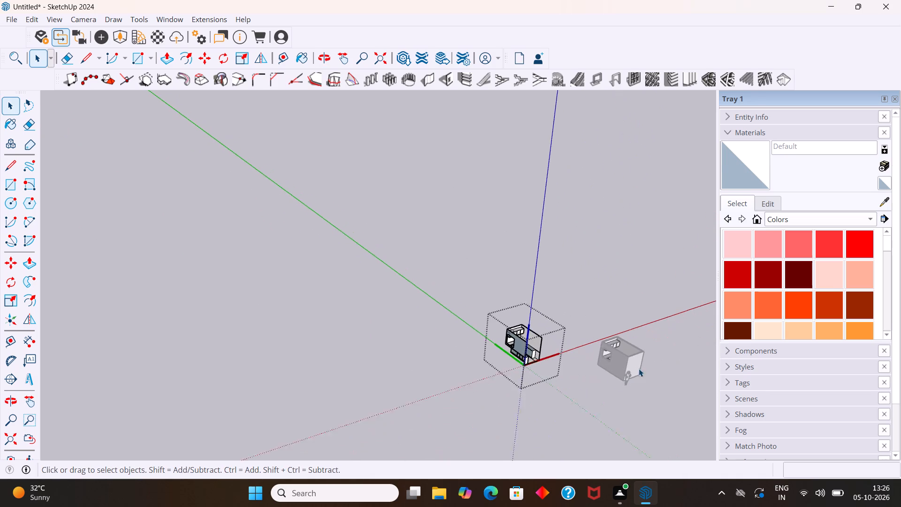
pyautogui.scroll(18, 639, 369)
pyautogui.moveTo(623, 347); pyautogui.dragTo(613, 423, button='middle')
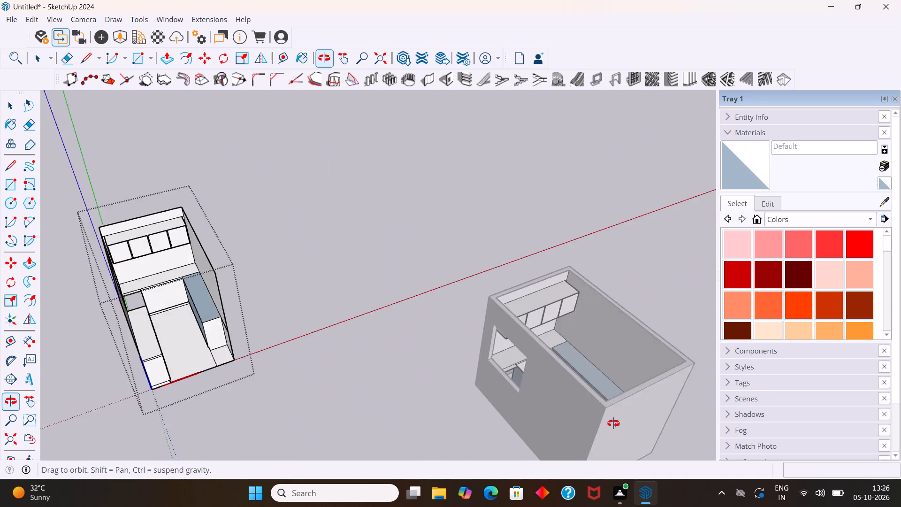
pyautogui.moveTo(613, 423); pyautogui.dragTo(638, 299, button='middle')
pyautogui.scroll(-5, 537, 283)
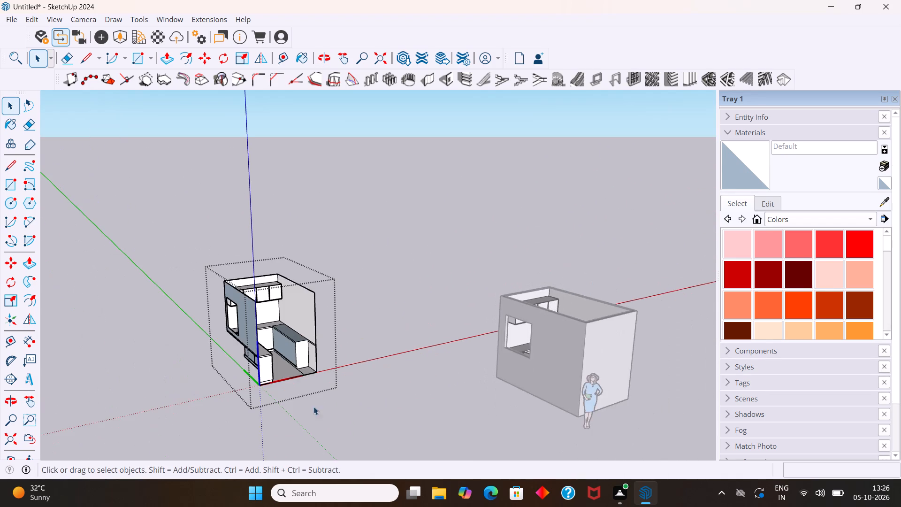
pyautogui.scroll(3, 185, 417)
pyautogui.scroll(13, 337, 352)
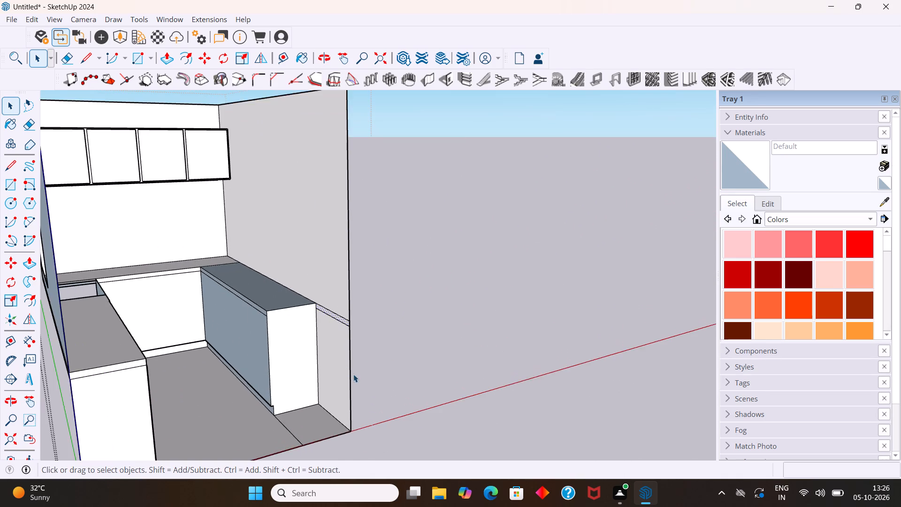
pyautogui.moveTo(354, 374); pyautogui.dragTo(397, 356, button='middle')
pyautogui.scroll(-9, 398, 352)
pyautogui.moveTo(388, 353); pyautogui.dragTo(324, 362, button='middle')
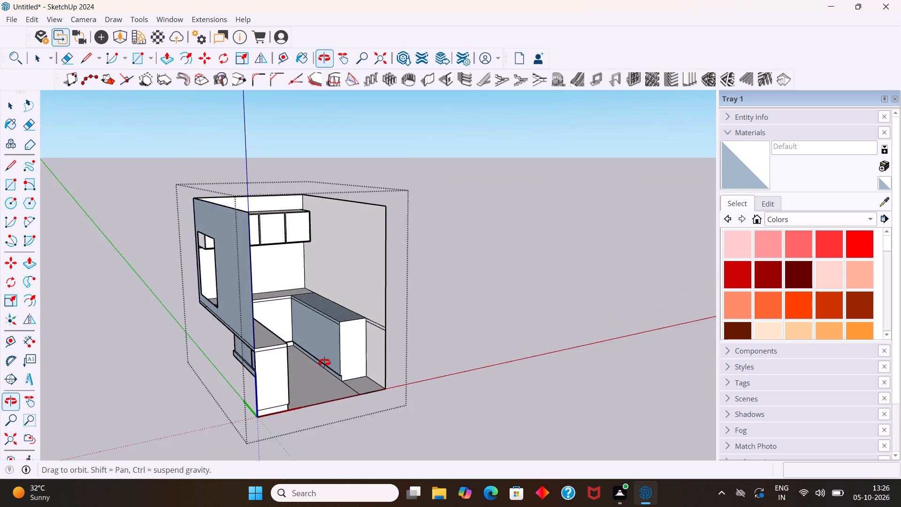
pyautogui.moveTo(324, 362); pyautogui.dragTo(293, 355, button='middle')
pyautogui.scroll(3, 294, 354)
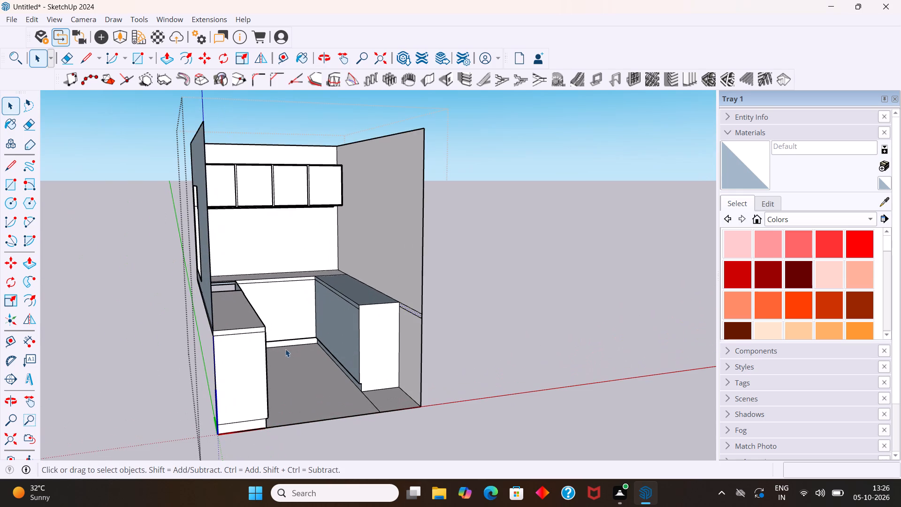
pyautogui.scroll(3, 283, 344)
pyautogui.moveTo(281, 341); pyautogui.dragTo(228, 363, button='middle')
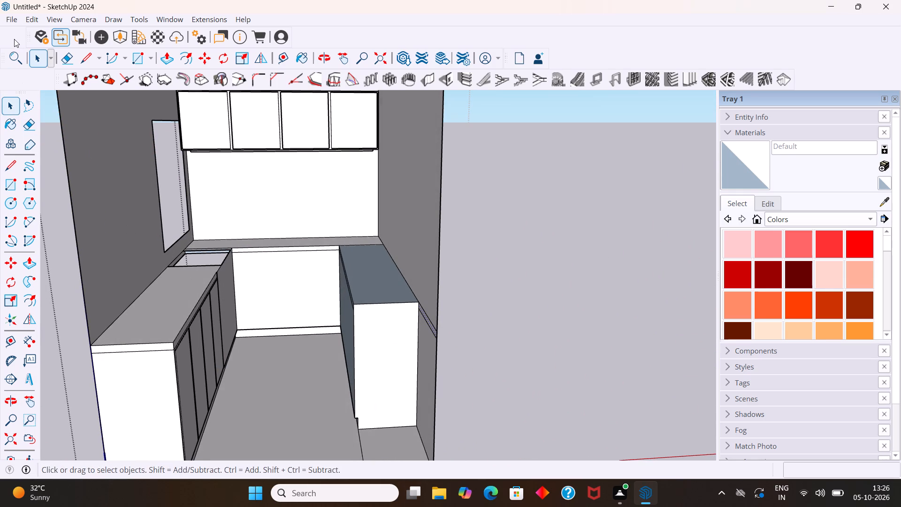
# Import the kitchen+utensils model from the Downloads folder and place it in the open space beside the kitchen.
pyautogui.click(12, 20)
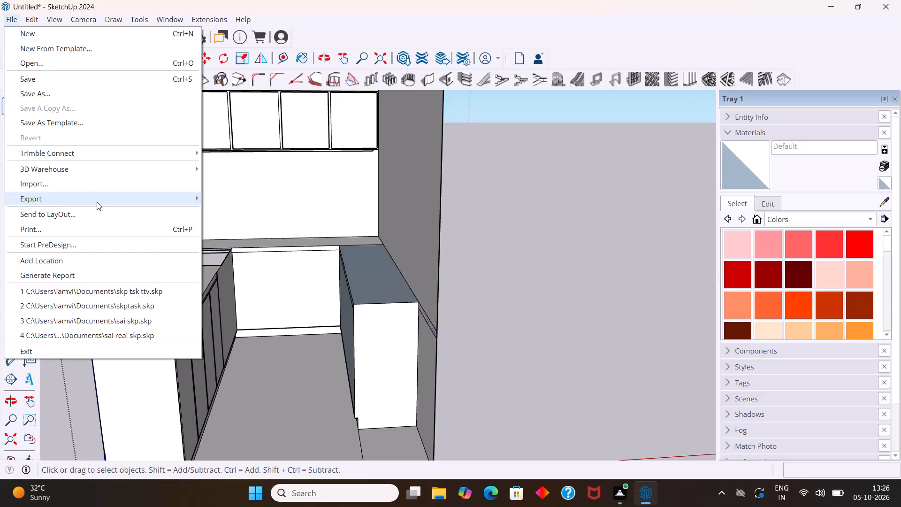
pyautogui.click(92, 187)
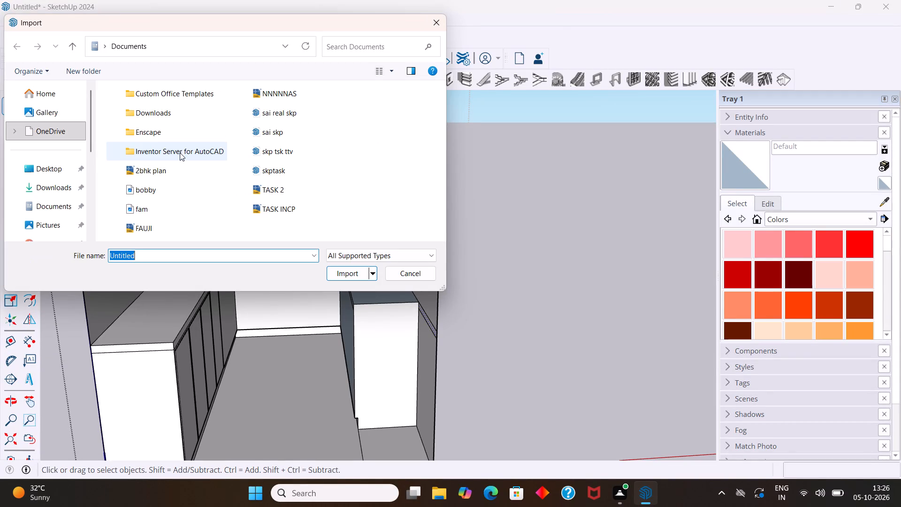
pyautogui.click(65, 184)
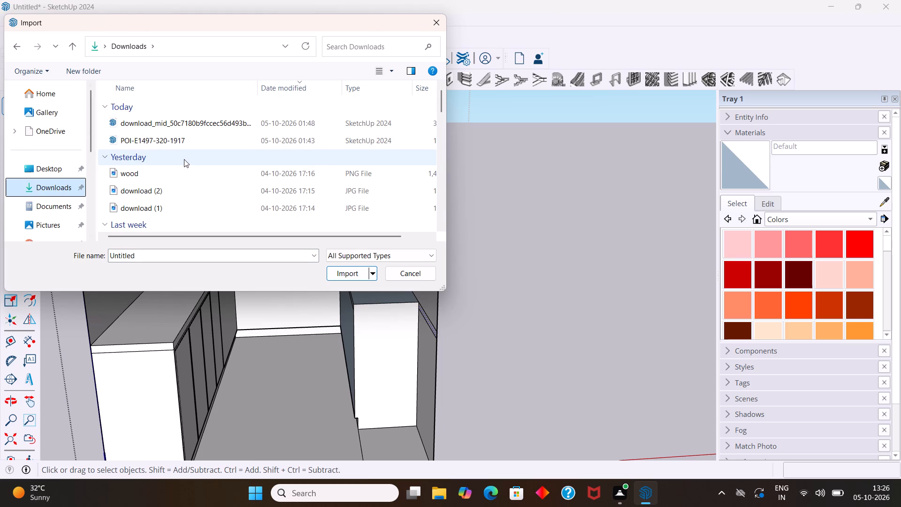
pyautogui.scroll(-3, 186, 160)
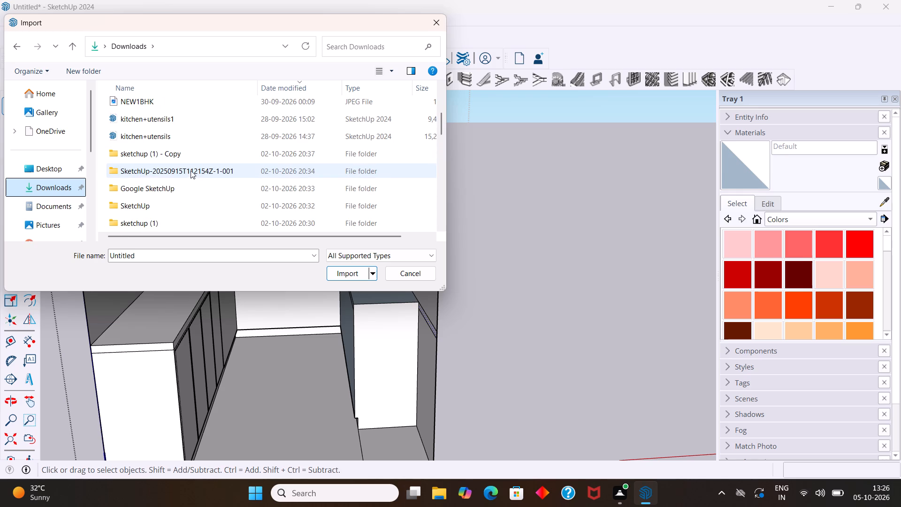
pyautogui.click(184, 142)
pyautogui.click(357, 274)
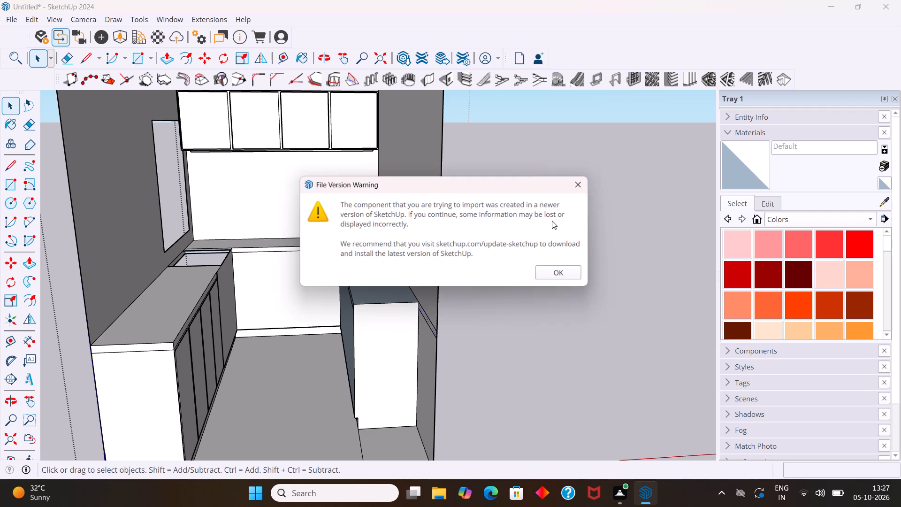
pyautogui.click(553, 275)
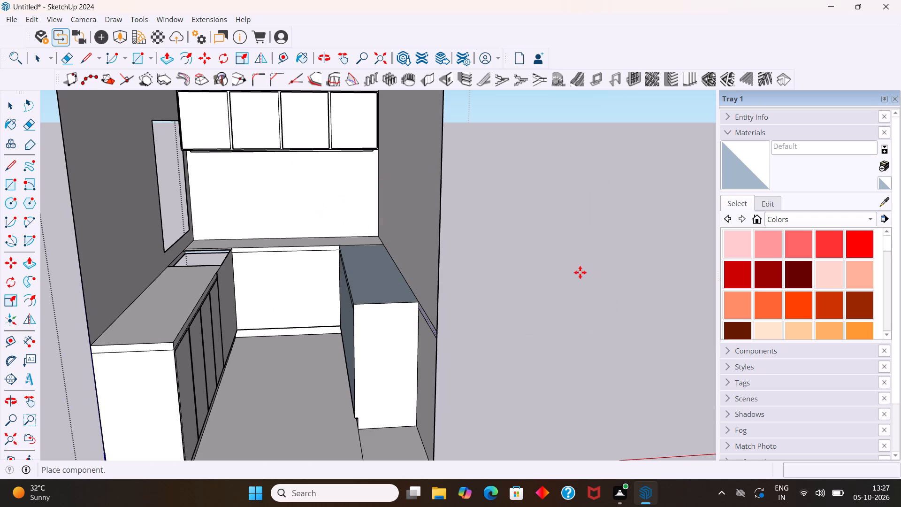
pyautogui.scroll(-8, 373, 301)
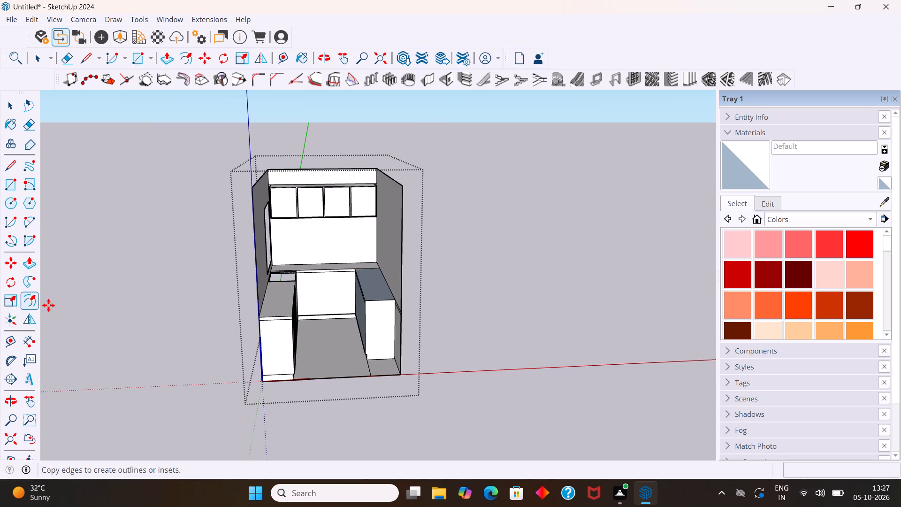
pyautogui.click(279, 300)
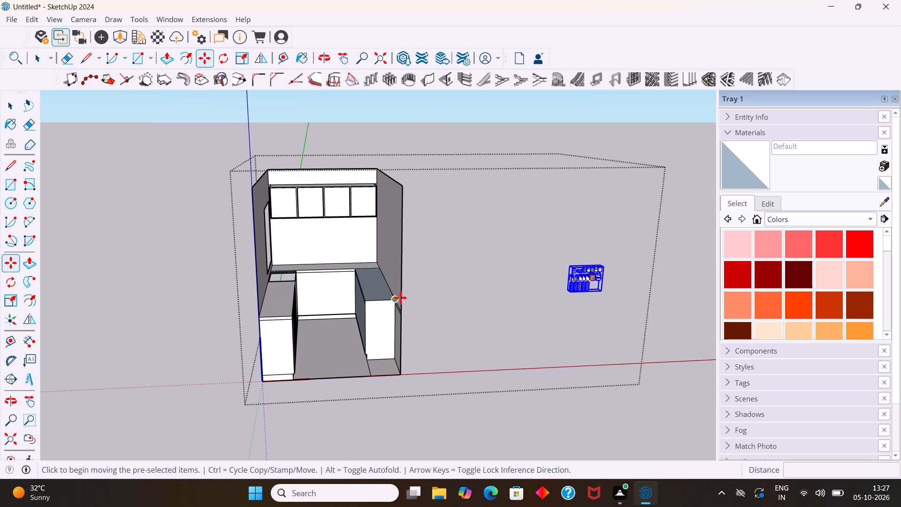
pyautogui.press('space')
# Explode the imported kitchen utensils component into its separate items.
pyautogui.scroll(3, 584, 274)
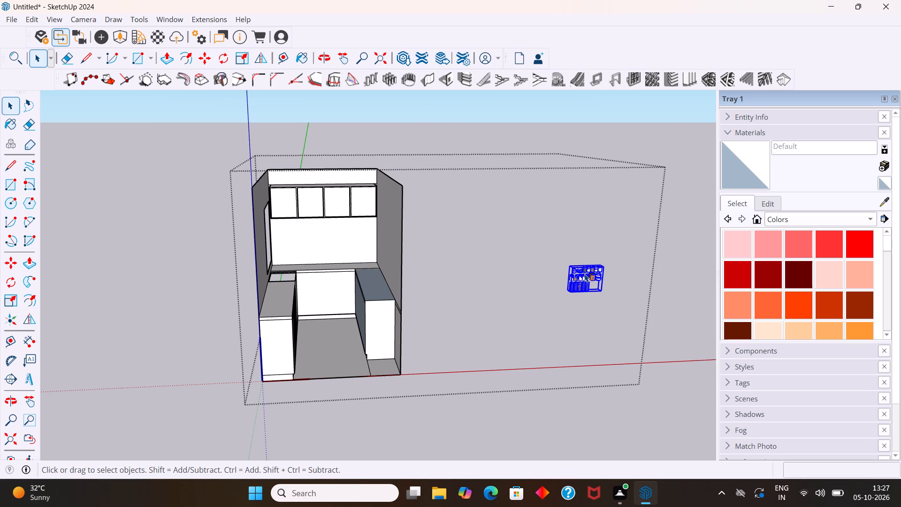
pyautogui.scroll(2, 585, 271)
pyautogui.click(590, 277)
pyautogui.rightClick(590, 277)
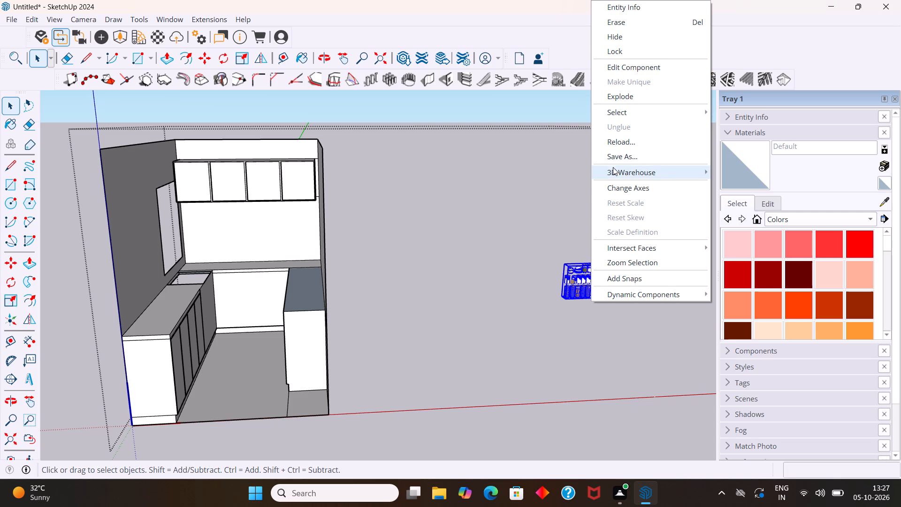
pyautogui.click(560, 205)
pyautogui.click(582, 271)
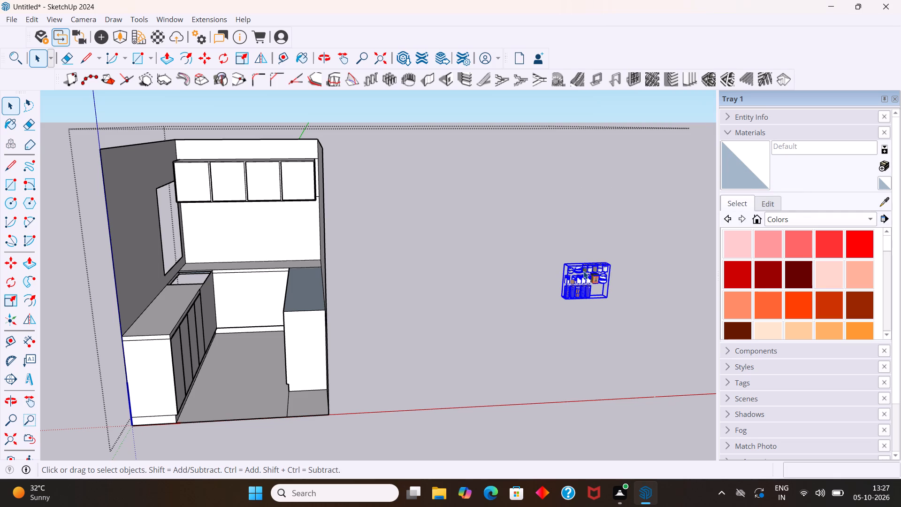
pyautogui.rightClick(583, 271)
pyautogui.click(634, 97)
pyautogui.scroll(6, 617, 298)
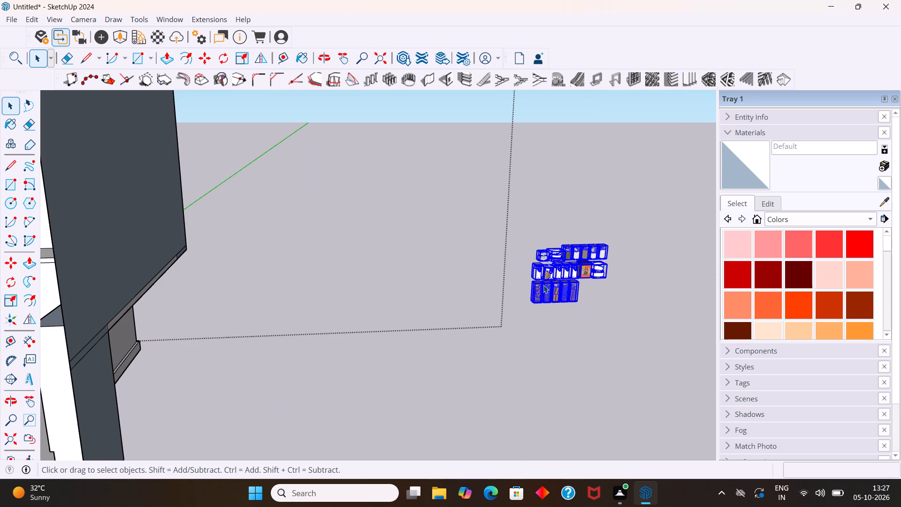
# Move the five wooden-lidded pasta jars from the front utensil row onto the back counter, near its corner with the side wall.
pyautogui.click(538, 317)
pyautogui.moveTo(542, 291); pyautogui.dragTo(551, 291)
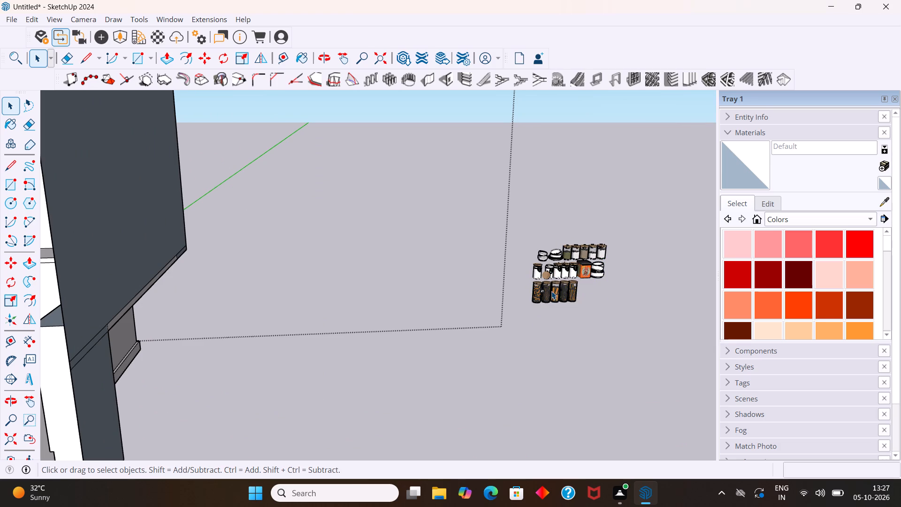
pyautogui.moveTo(551, 291); pyautogui.dragTo(561, 291)
pyautogui.scroll(10, 565, 277)
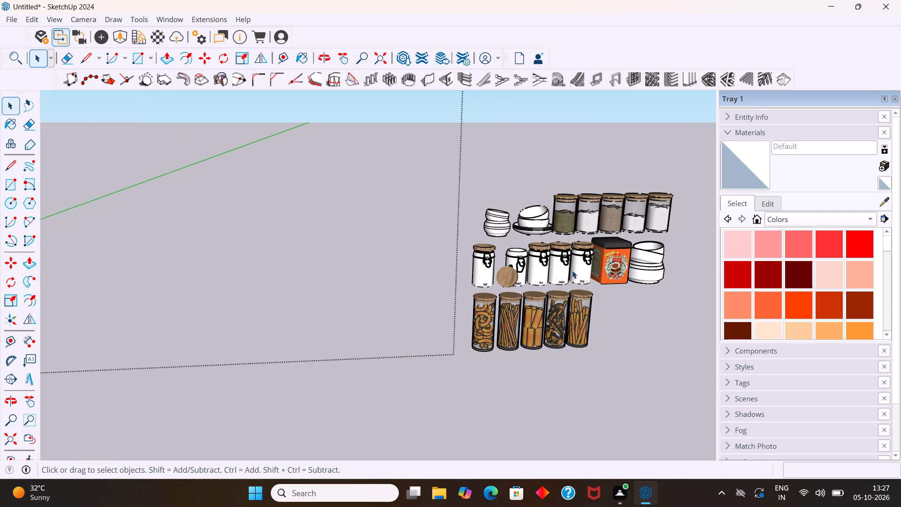
pyautogui.scroll(1, 572, 270)
pyautogui.click(479, 324)
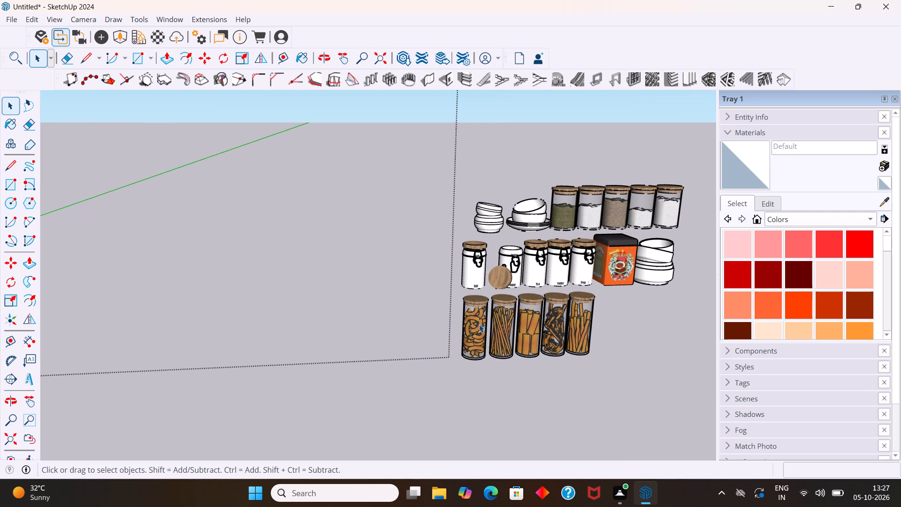
pyautogui.keyDown('ctrl'); pyautogui.click(489, 338); pyautogui.keyUp('ctrl')
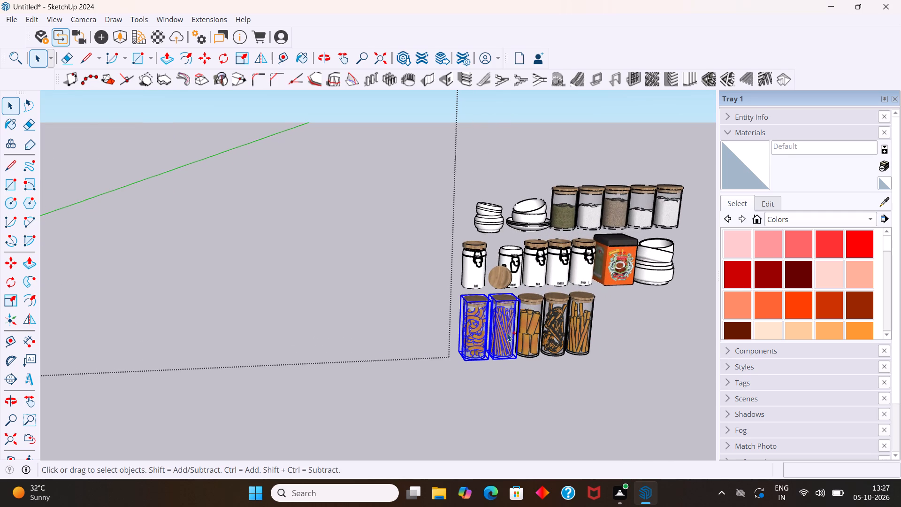
pyautogui.keyDown('ctrl'); pyautogui.click(528, 327); pyautogui.keyUp('ctrl')
pyautogui.keyDown('ctrl'); pyautogui.click(549, 322); pyautogui.keyUp('ctrl')
pyautogui.keyDown('ctrl'); pyautogui.click(569, 318); pyautogui.keyUp('ctrl')
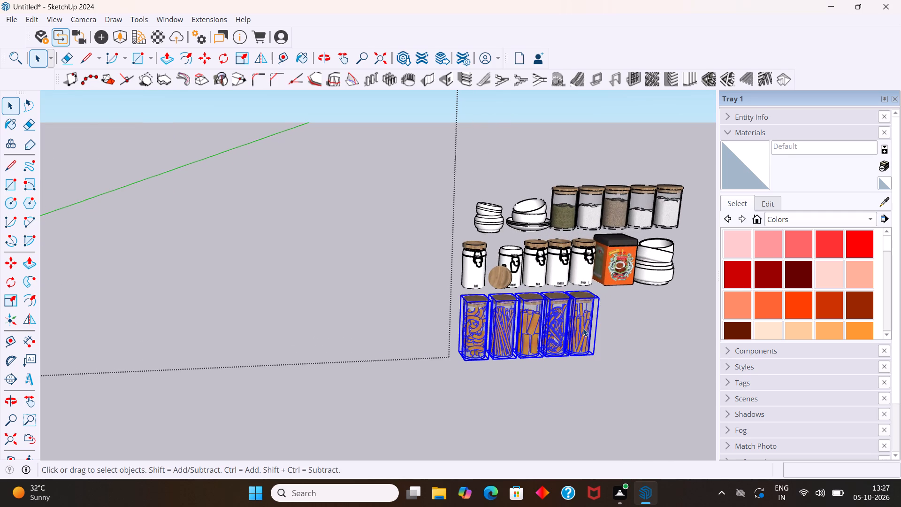
pyautogui.press('m')
pyautogui.click(461, 358)
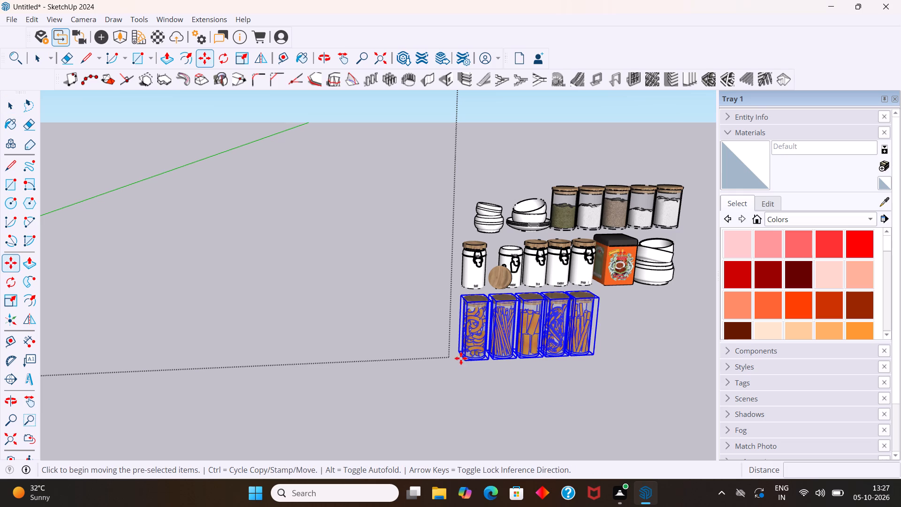
pyautogui.scroll(-17, 336, 368)
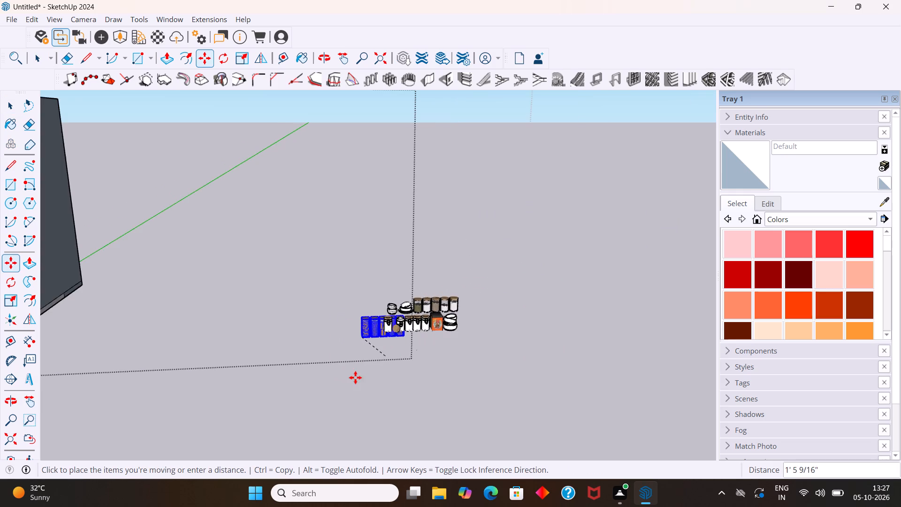
pyautogui.scroll(-13, 355, 377)
pyautogui.scroll(3, 177, 381)
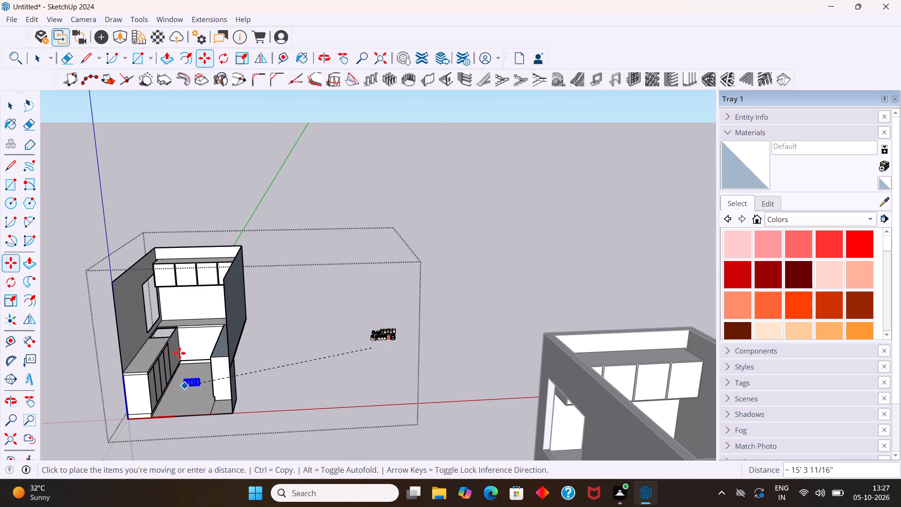
pyautogui.scroll(15, 184, 334)
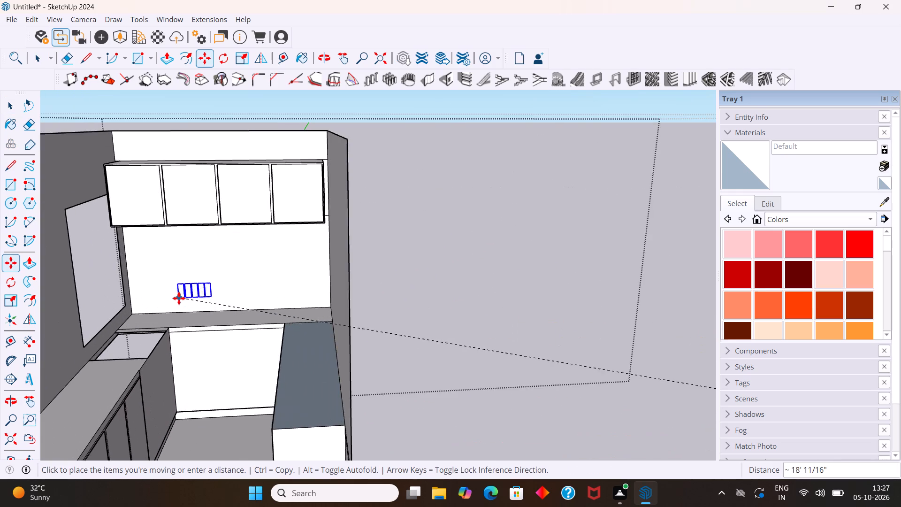
pyautogui.scroll(3, 179, 298)
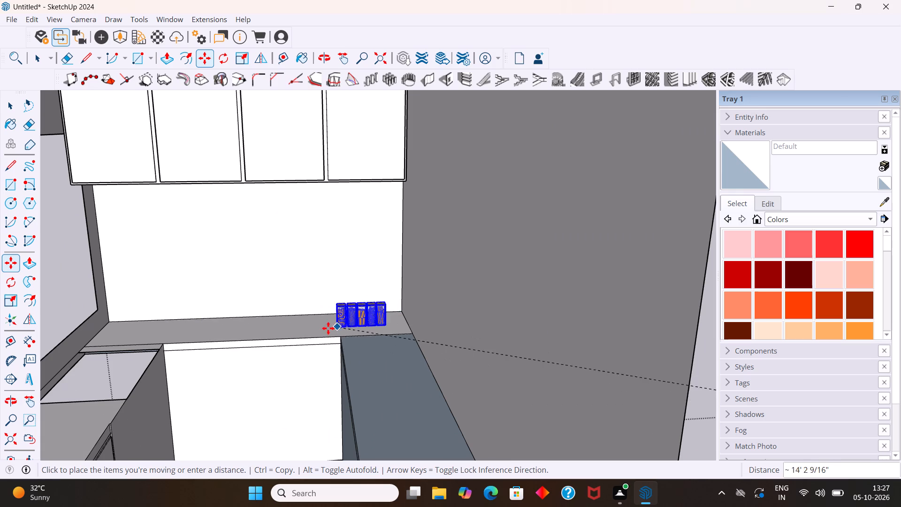
pyautogui.scroll(9, 330, 323)
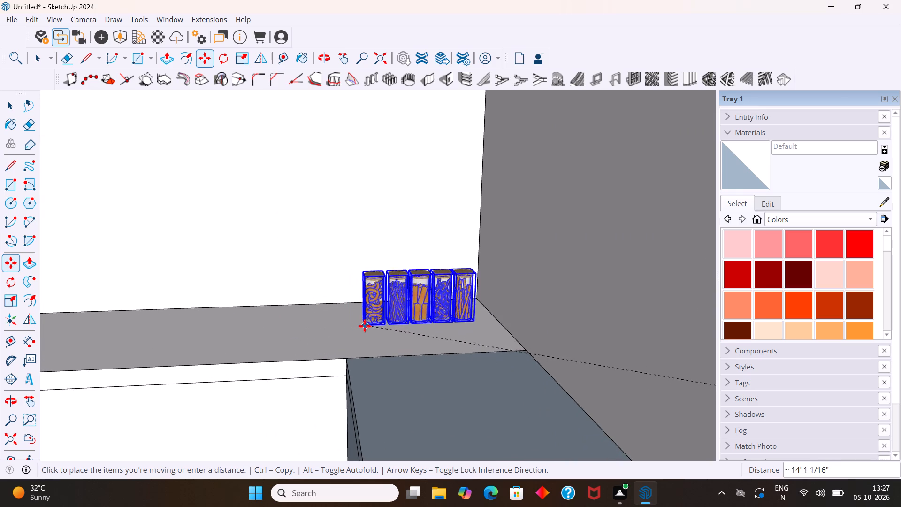
pyautogui.click(365, 326)
# Shift the row of five pasta jars about 3 3/8" across the back counter toward the wall beneath the upper cabinet.
pyautogui.moveTo(423, 340); pyautogui.dragTo(676, 317, button='middle')
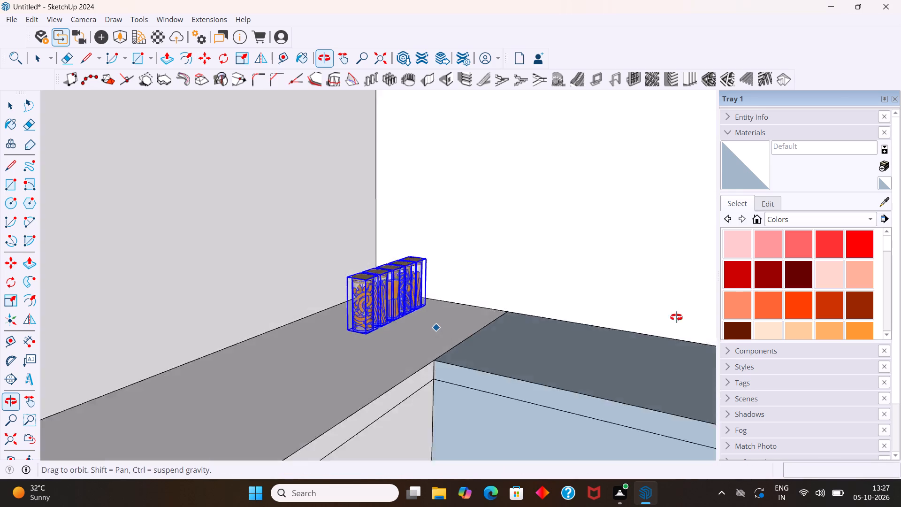
pyautogui.moveTo(676, 317); pyautogui.dragTo(734, 297, button='middle')
pyautogui.moveTo(325, 415); pyautogui.dragTo(345, 353, button='middle')
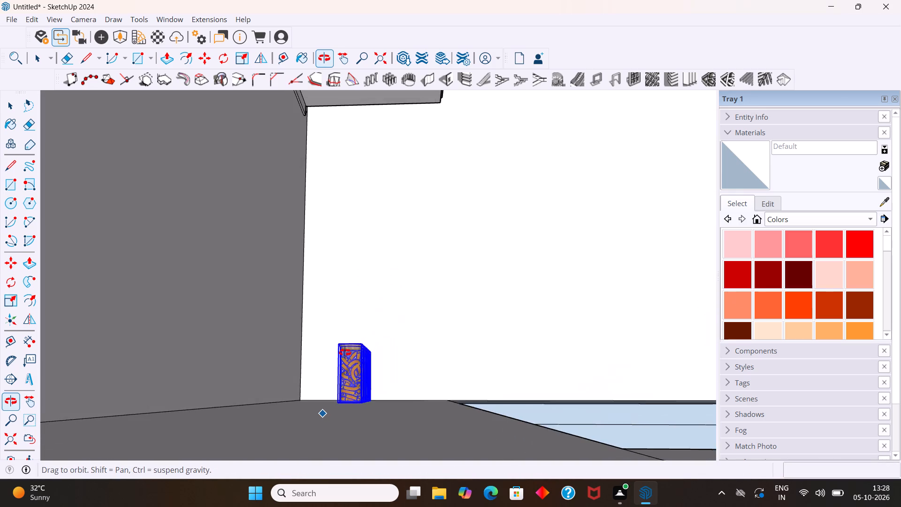
pyautogui.moveTo(345, 353); pyautogui.dragTo(346, 351, button='middle')
pyautogui.moveTo(324, 380); pyautogui.dragTo(350, 453, button='middle')
pyautogui.scroll(-4, 354, 429)
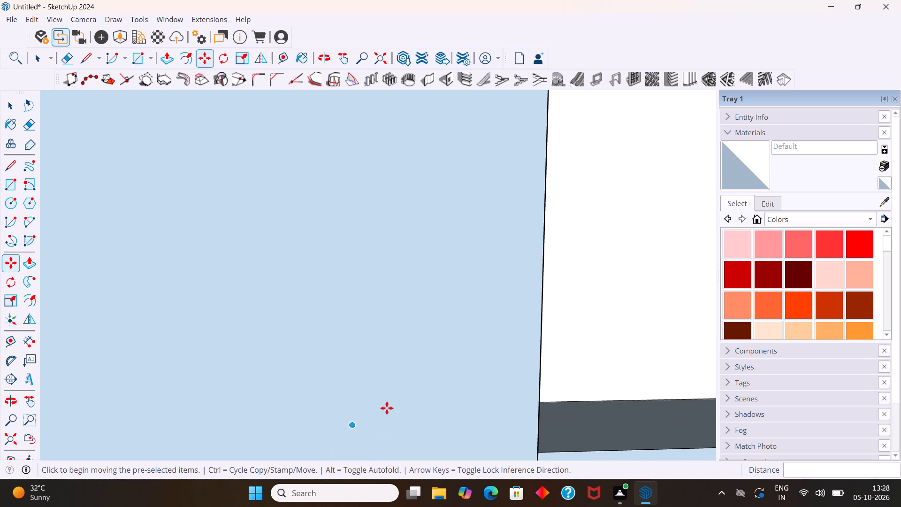
pyautogui.moveTo(575, 347); pyautogui.dragTo(498, 366, button='middle')
pyautogui.scroll(-1, 575, 347)
pyautogui.scroll(3, 343, 445)
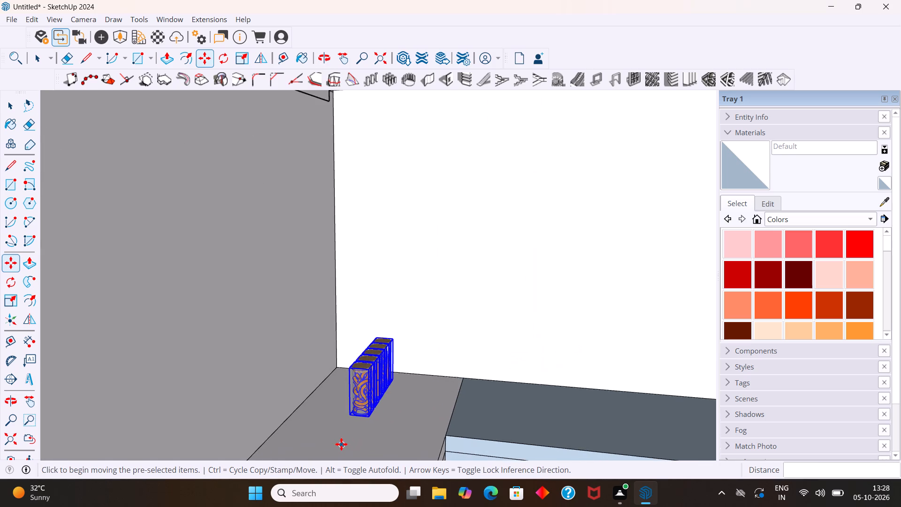
pyautogui.scroll(2, 355, 435)
pyautogui.click(347, 415)
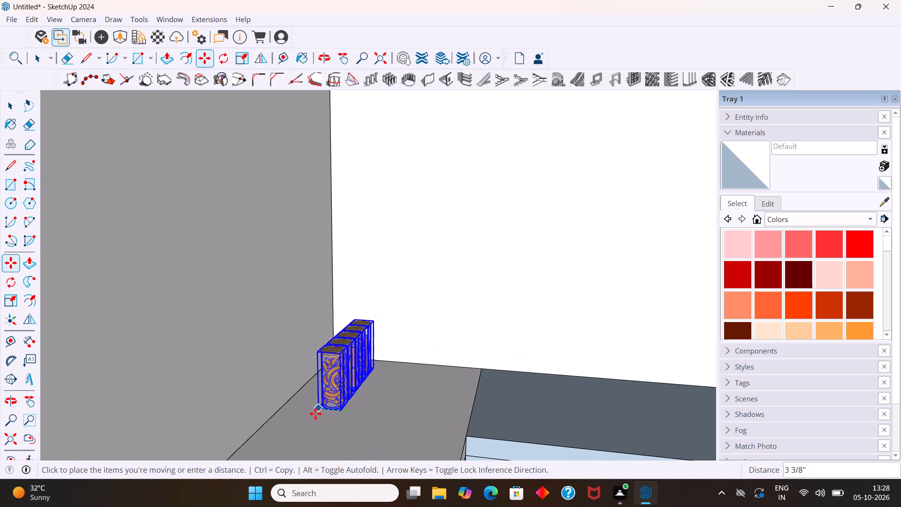
pyautogui.click(311, 413)
pyautogui.press('space')
# Examine the pasta jars' placement on the back counter from outside the window wall and from the kitchen's open front.
pyautogui.scroll(-6, 351, 398)
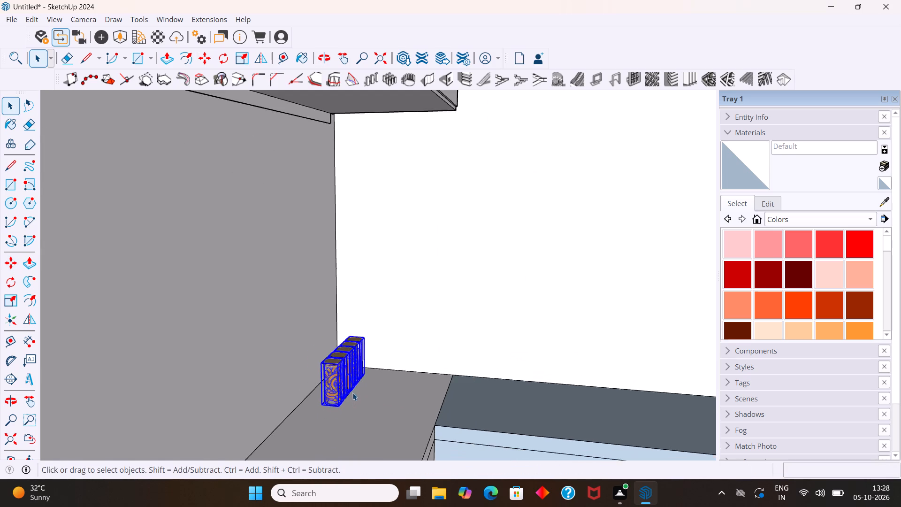
pyautogui.scroll(-12, 352, 392)
pyautogui.scroll(-10, 369, 345)
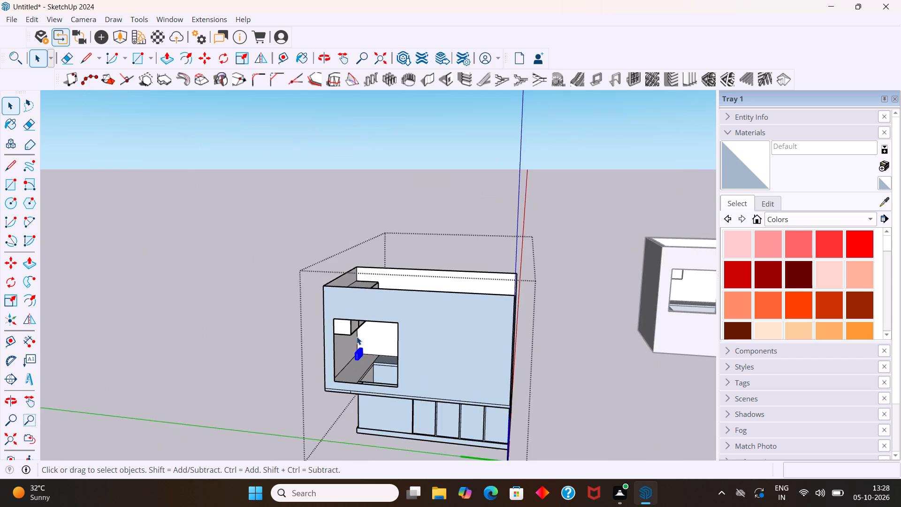
pyautogui.scroll(-3, 357, 337)
pyautogui.moveTo(450, 334); pyautogui.dragTo(267, 350, button='middle')
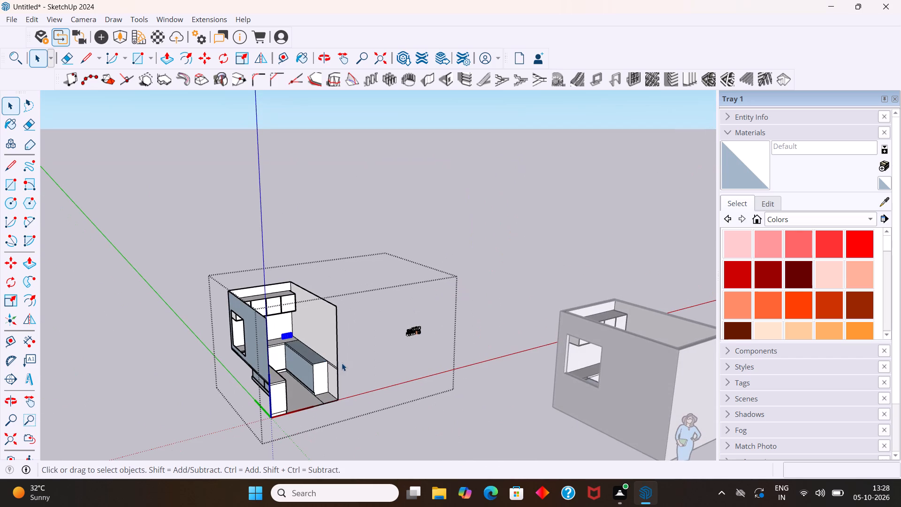
pyautogui.scroll(6, 339, 354)
pyautogui.moveTo(333, 343); pyautogui.dragTo(325, 339, button='middle')
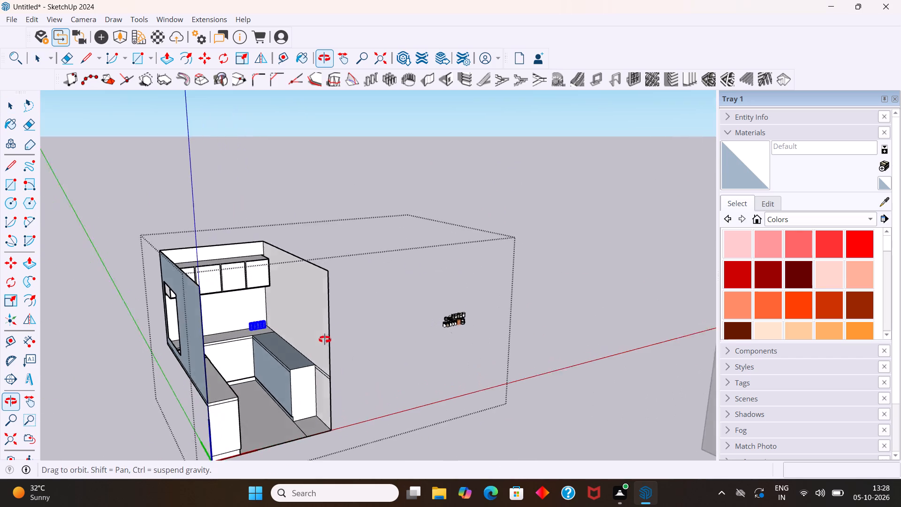
pyautogui.moveTo(325, 339); pyautogui.dragTo(246, 332, button='middle')
pyautogui.scroll(3, 246, 332)
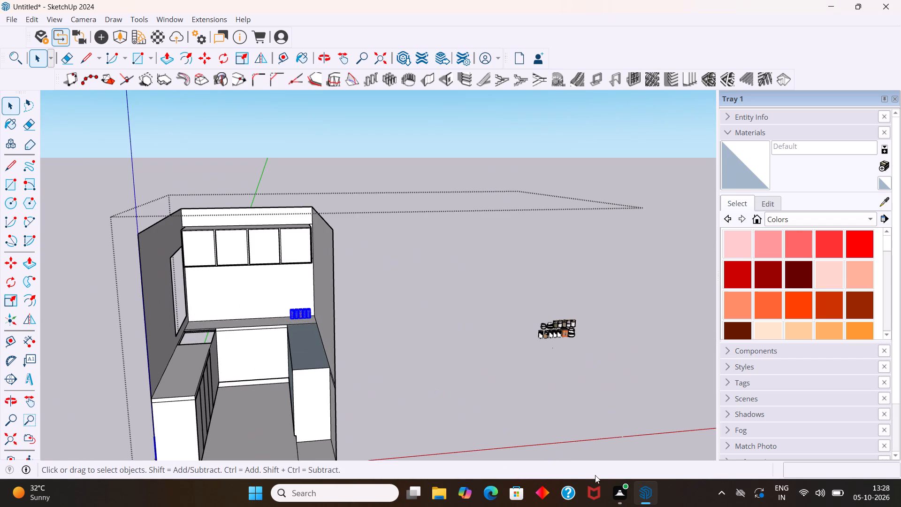
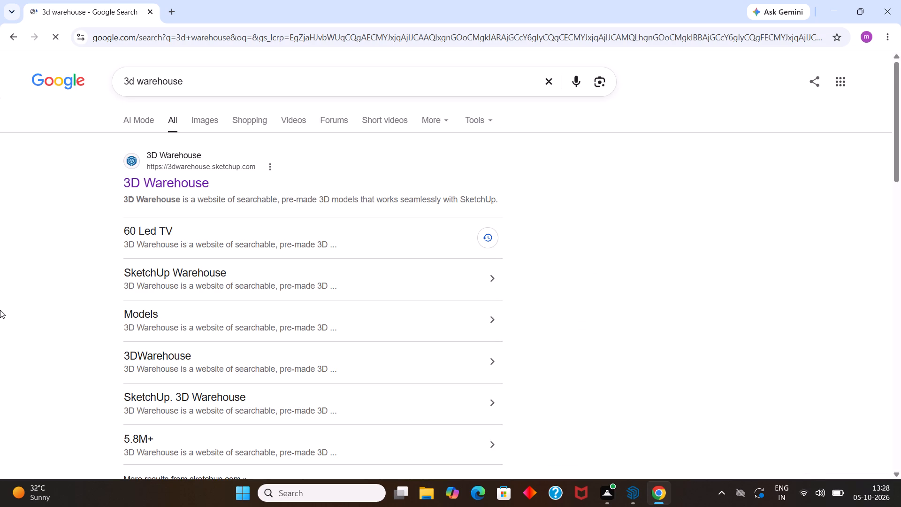
# Open the 3D Warehouse website from the search results and search its models for "kitchen things".
pyautogui.click(149, 177)
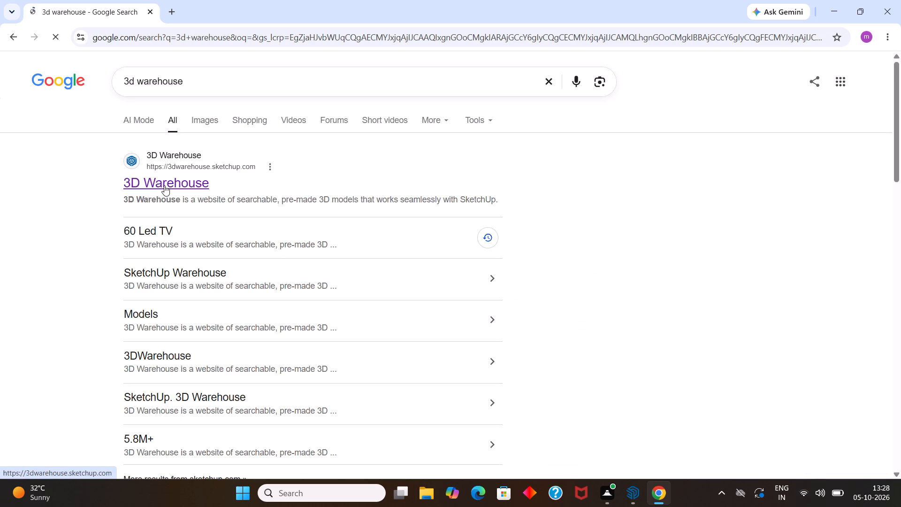
pyautogui.click(197, 181)
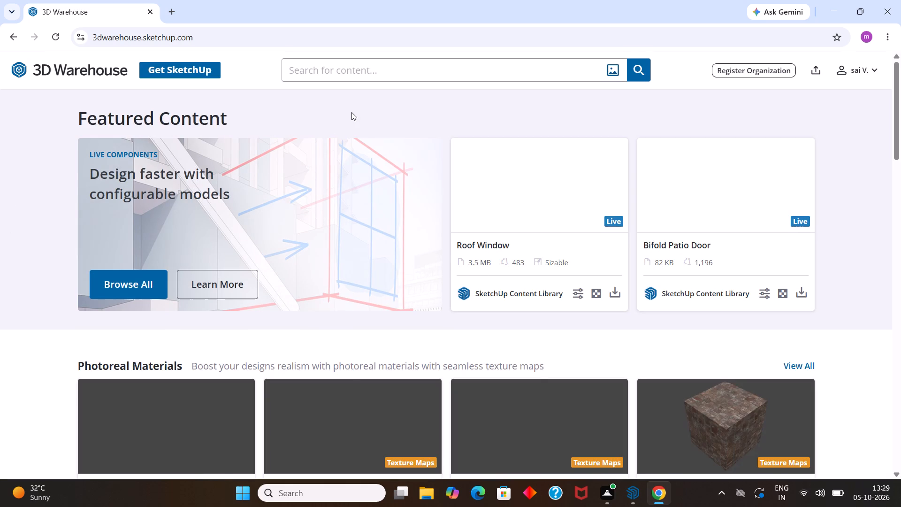
pyautogui.click(357, 69)
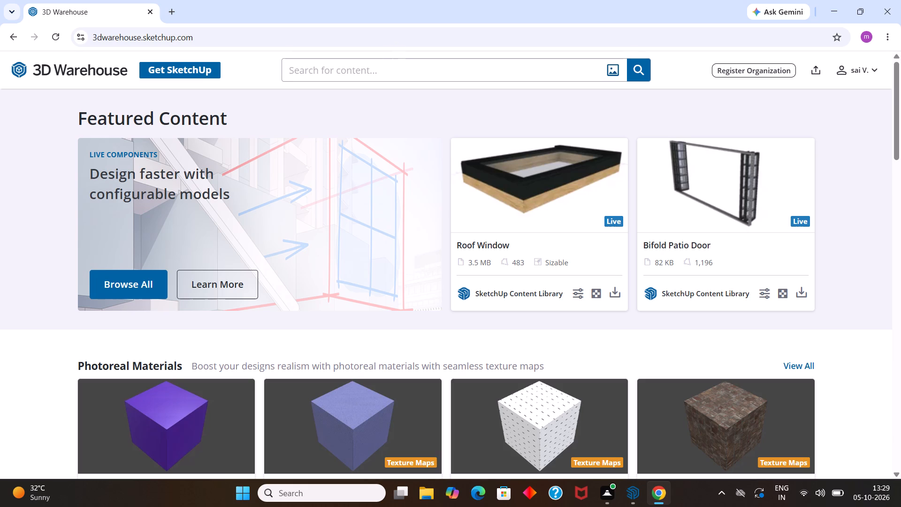
pyautogui.write('kitchen things')
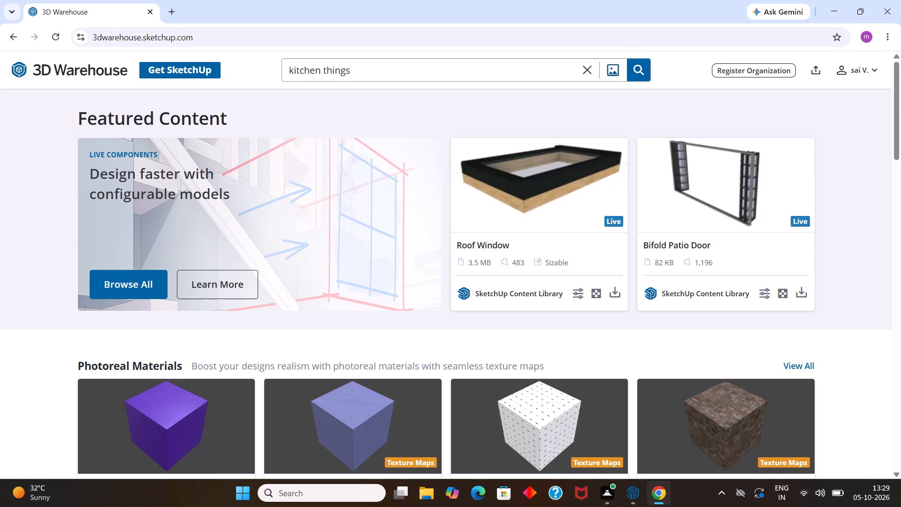
pyautogui.press('Return')
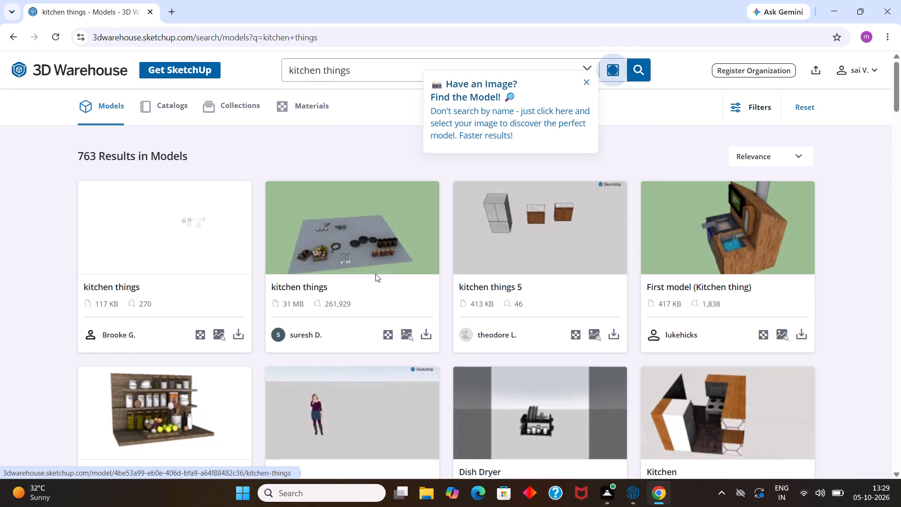
# Look through the "kitchen things" model results for further items suited to furnishing the kitchen counters.
pyautogui.scroll(-2, 377, 258)
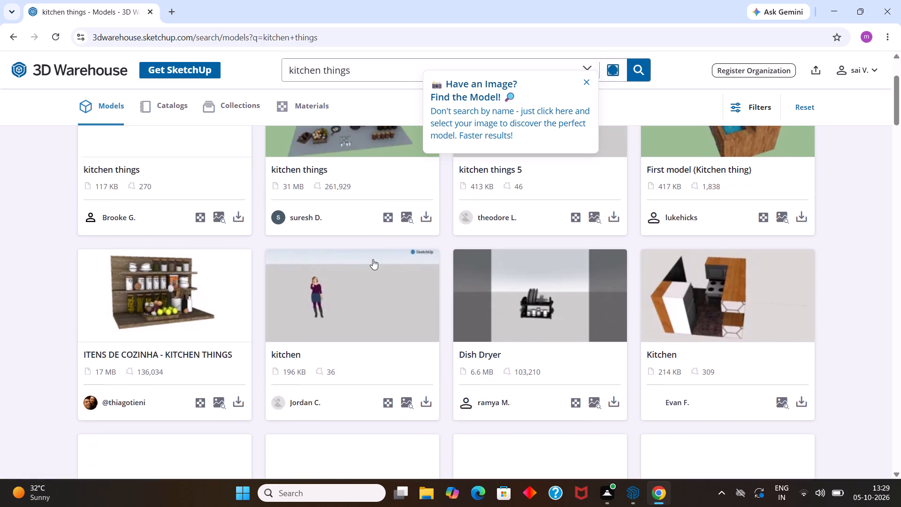
pyautogui.scroll(-8, 373, 260)
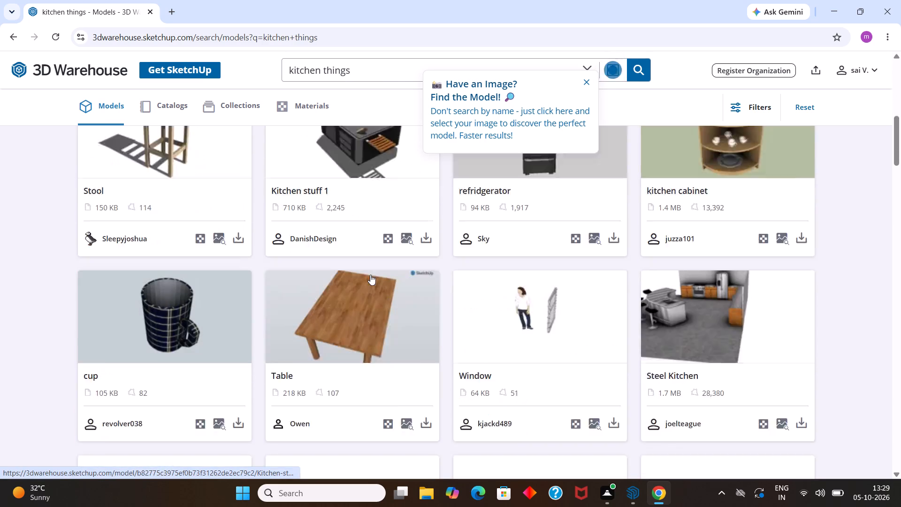
pyautogui.scroll(-4, 370, 276)
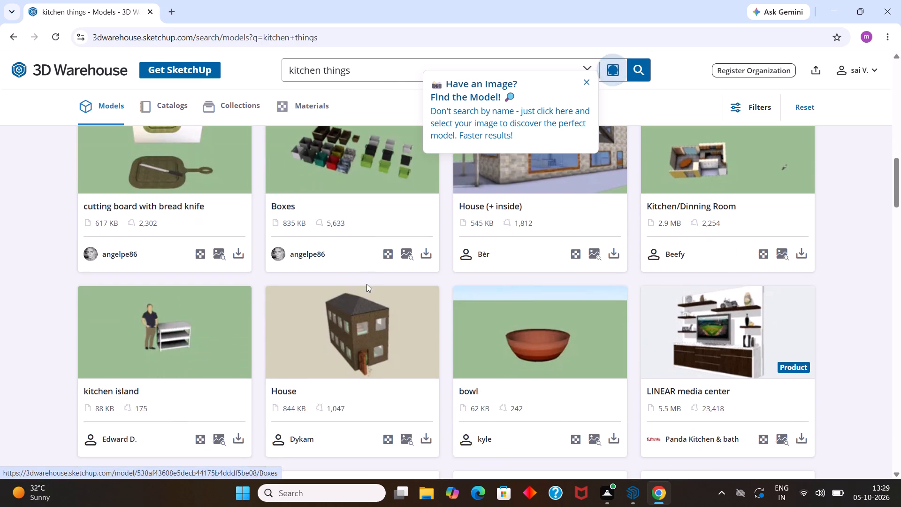
pyautogui.scroll(-3, 367, 284)
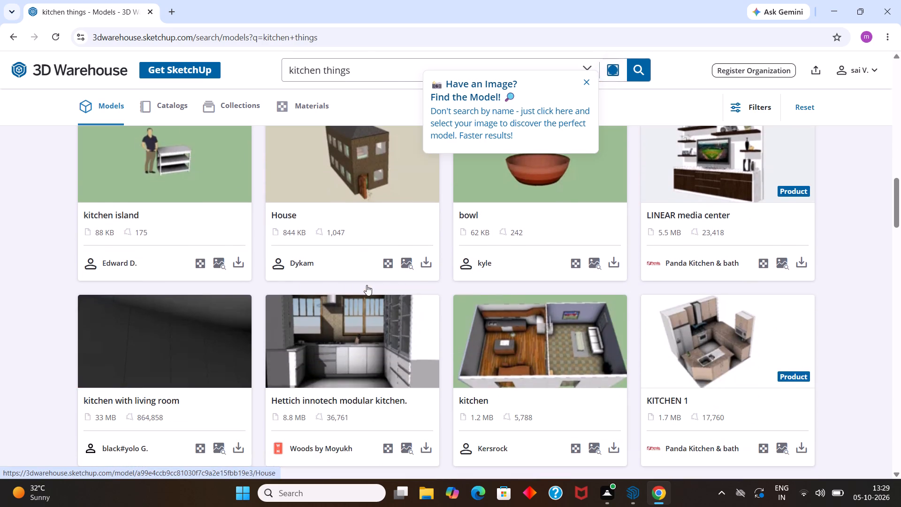
pyautogui.scroll(-7, 367, 285)
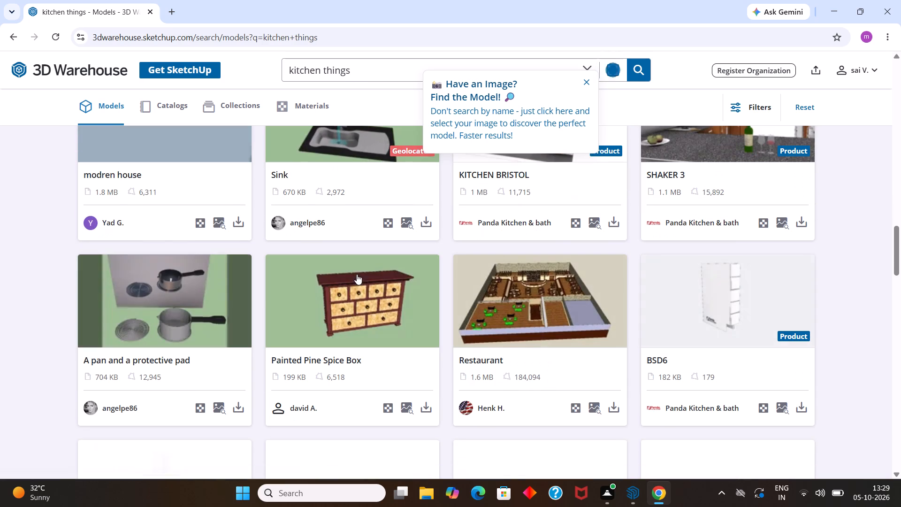
pyautogui.scroll(-6, 355, 286)
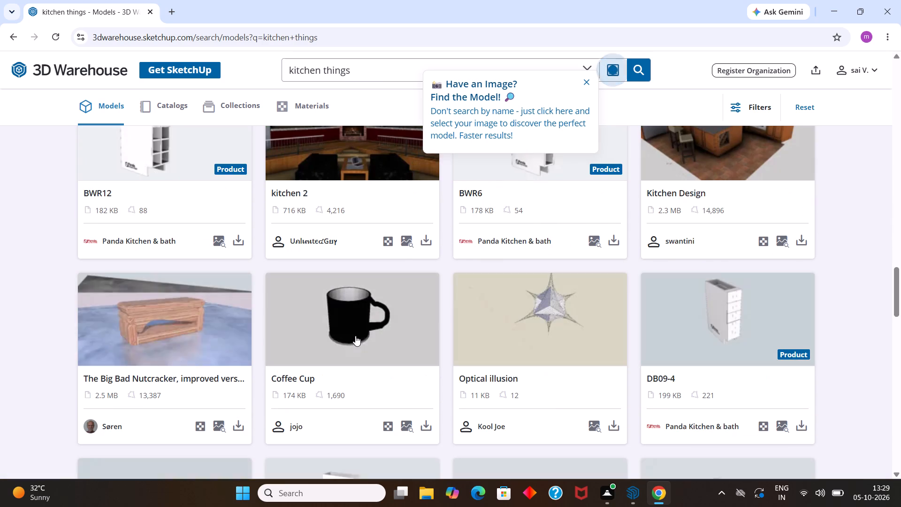
pyautogui.scroll(-7, 385, 302)
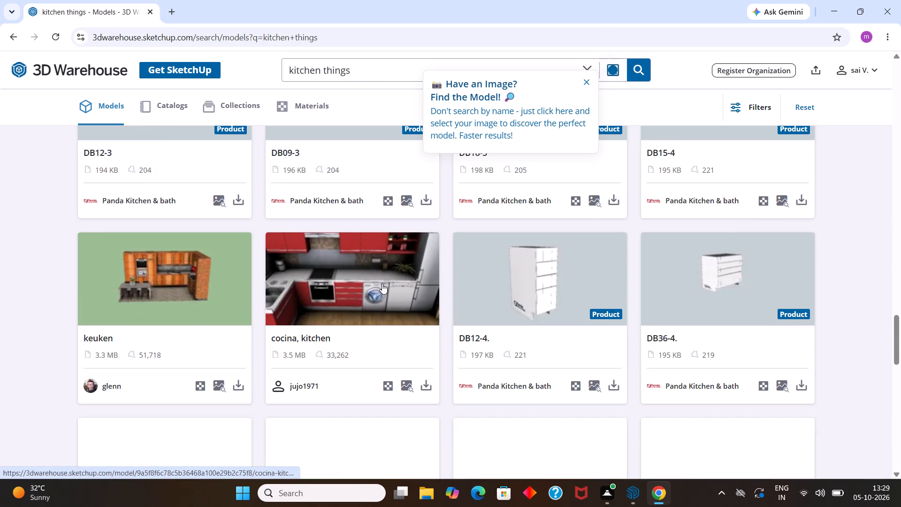
pyautogui.scroll(-3, 377, 282)
pyautogui.scroll(-3, 438, 280)
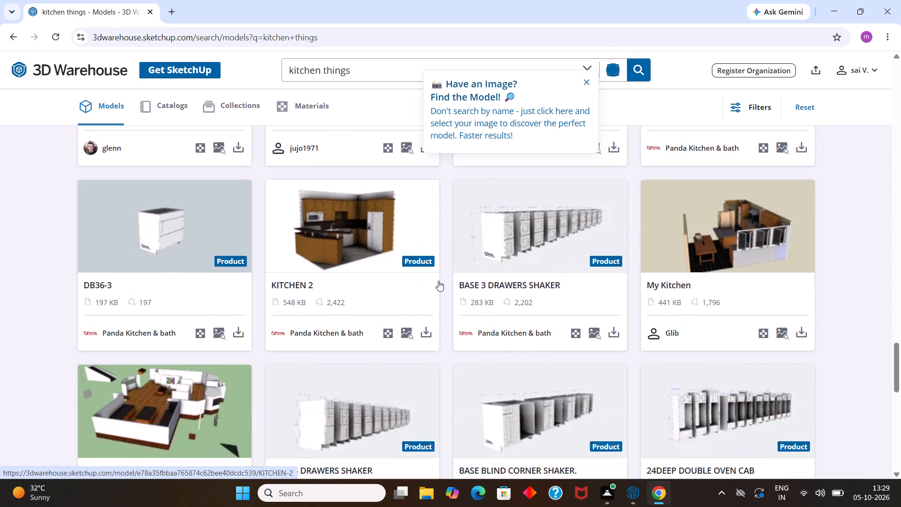
pyautogui.scroll(-4, 547, 287)
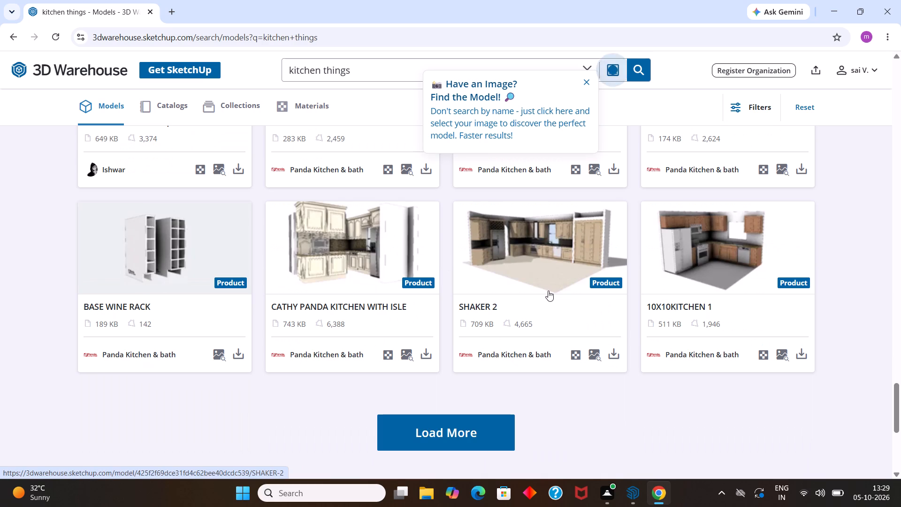
pyautogui.scroll(16, 547, 307)
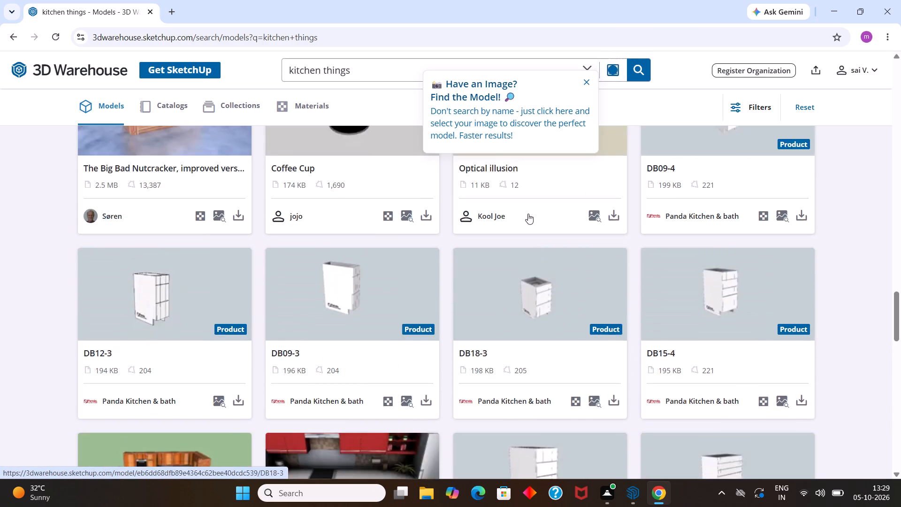
pyautogui.scroll(6, 528, 214)
pyautogui.scroll(12, 474, 226)
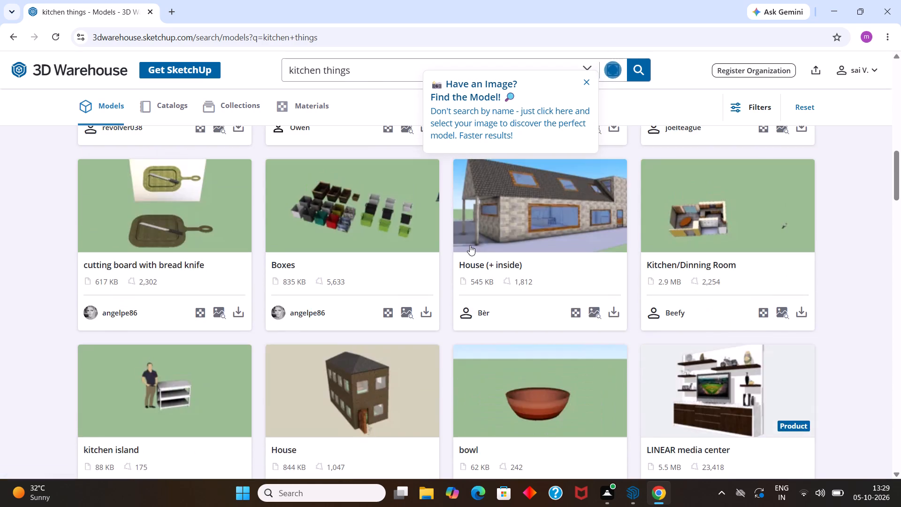
pyautogui.scroll(11, 470, 245)
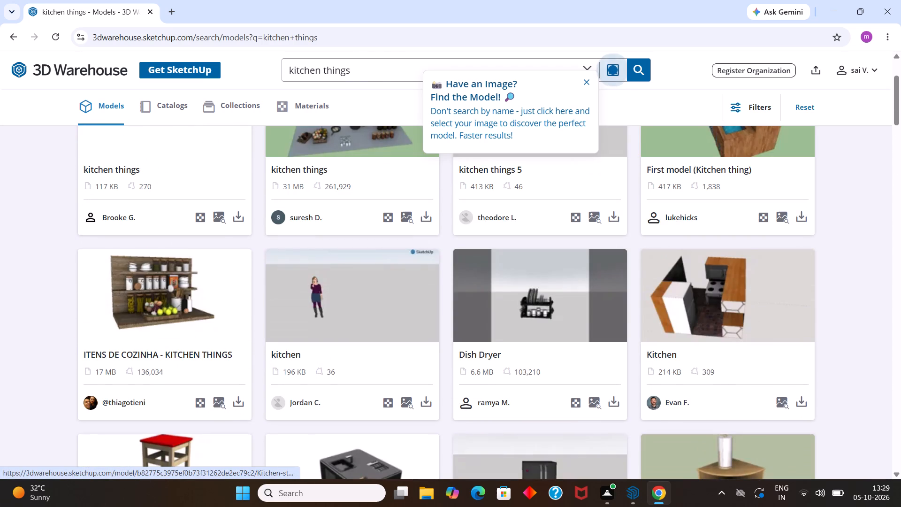
pyautogui.scroll(7, 340, 430)
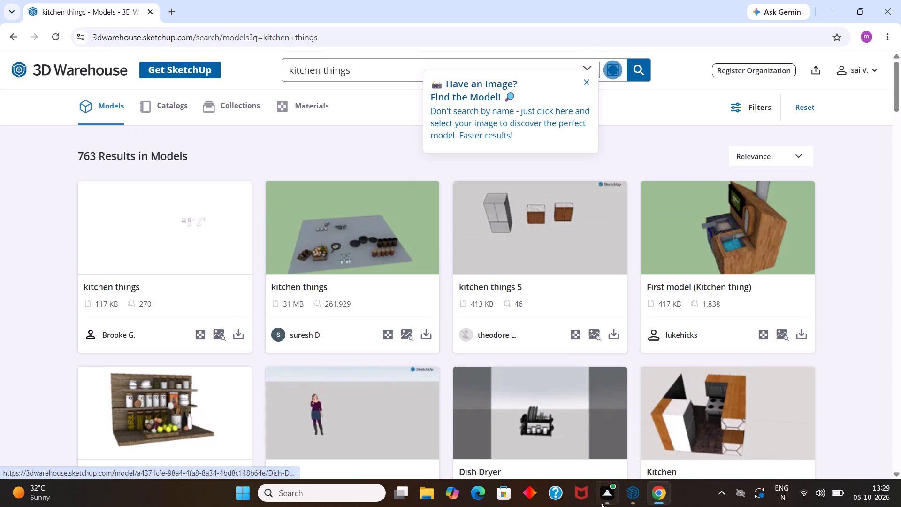
# Switch to SketchUp and draw a 1' 8" line across the end face of the counter opposite the window, continuing the countertop's lower edge.
pyautogui.click(632, 492)
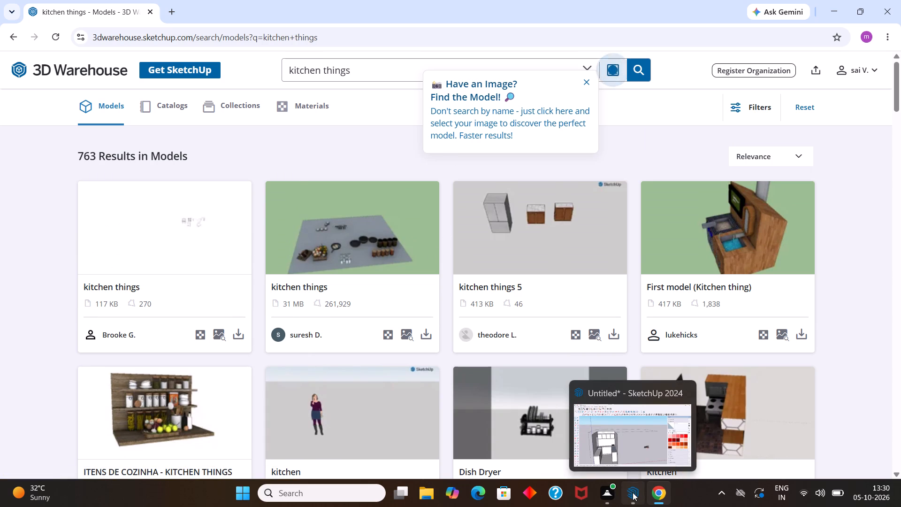
pyautogui.scroll(2, 372, 370)
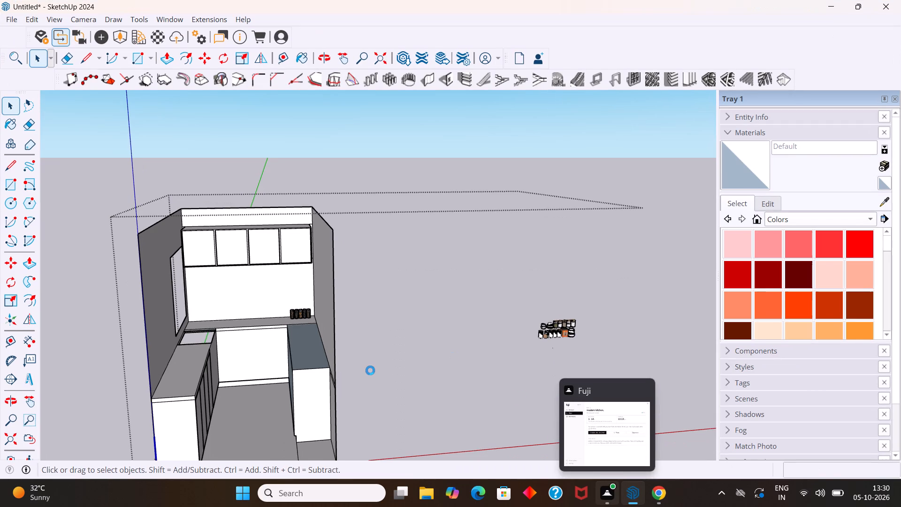
pyautogui.scroll(3, 361, 371)
pyautogui.scroll(6, 318, 372)
pyautogui.scroll(-8, 259, 339)
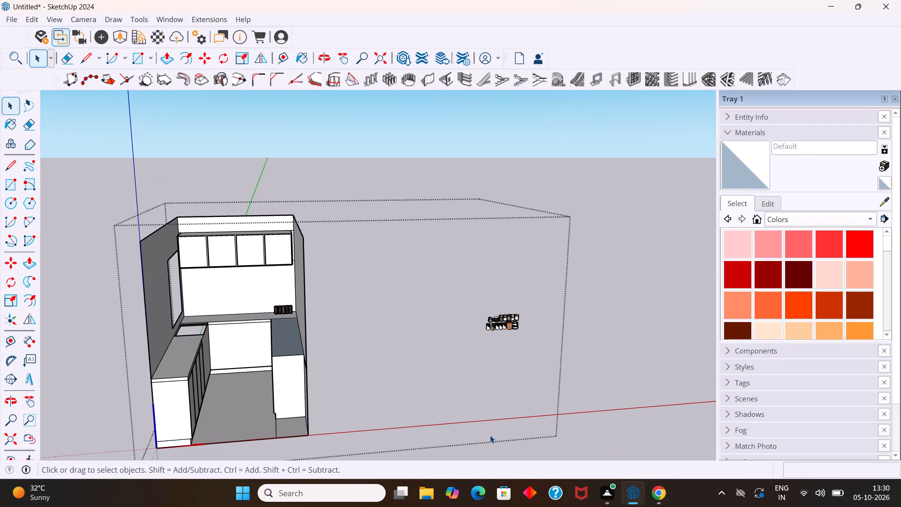
pyautogui.moveTo(222, 379); pyautogui.dragTo(193, 328, button='middle')
pyautogui.scroll(3, 217, 338)
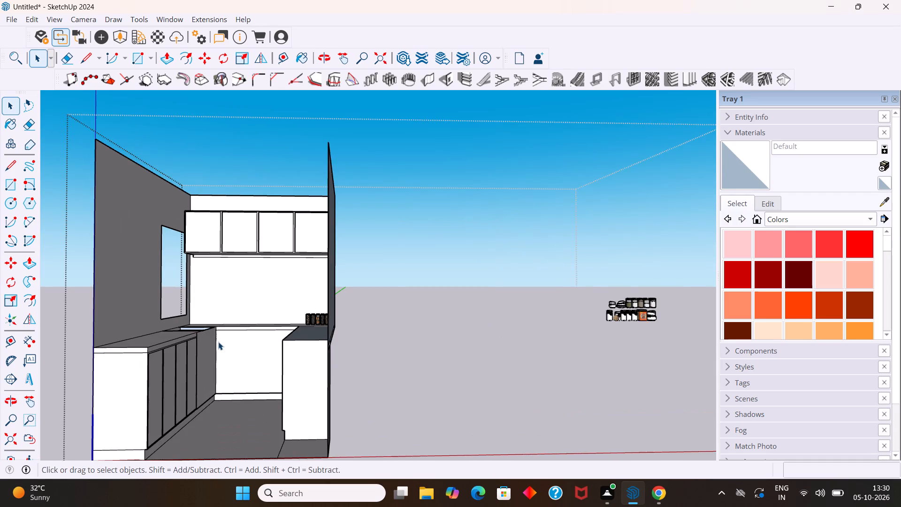
pyautogui.scroll(3, 220, 346)
pyautogui.moveTo(225, 350); pyautogui.dragTo(280, 363, button='middle')
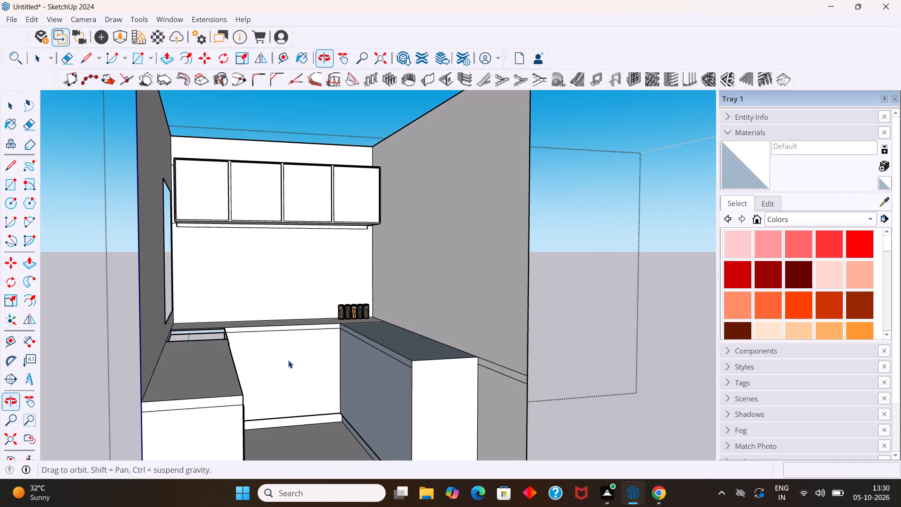
pyautogui.scroll(2, 287, 358)
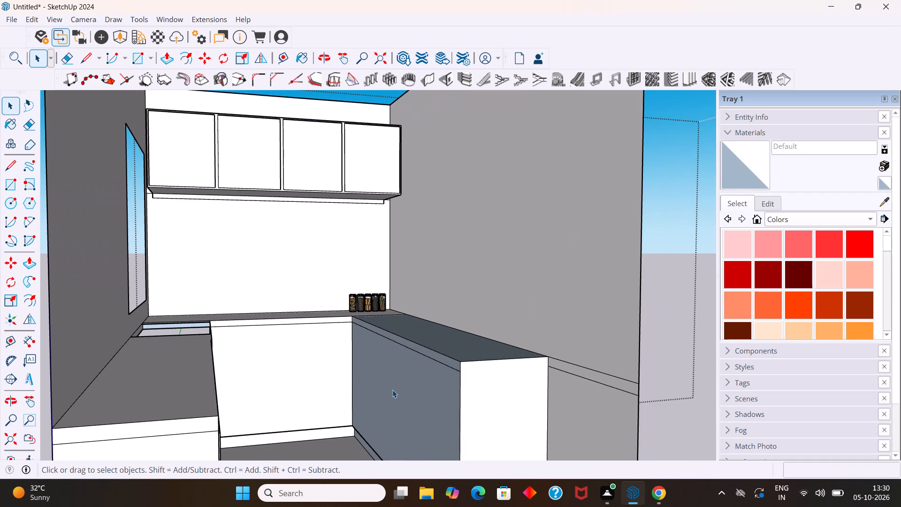
pyautogui.click(10, 165)
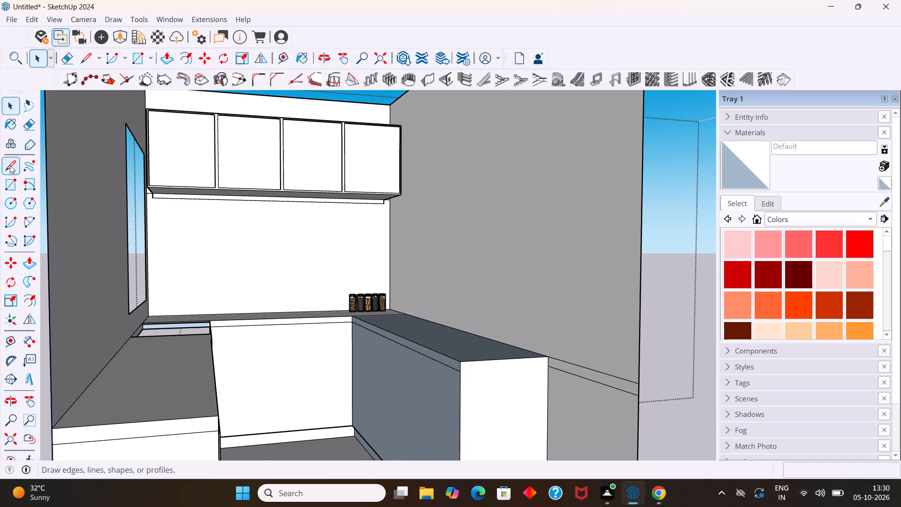
pyautogui.click(460, 373)
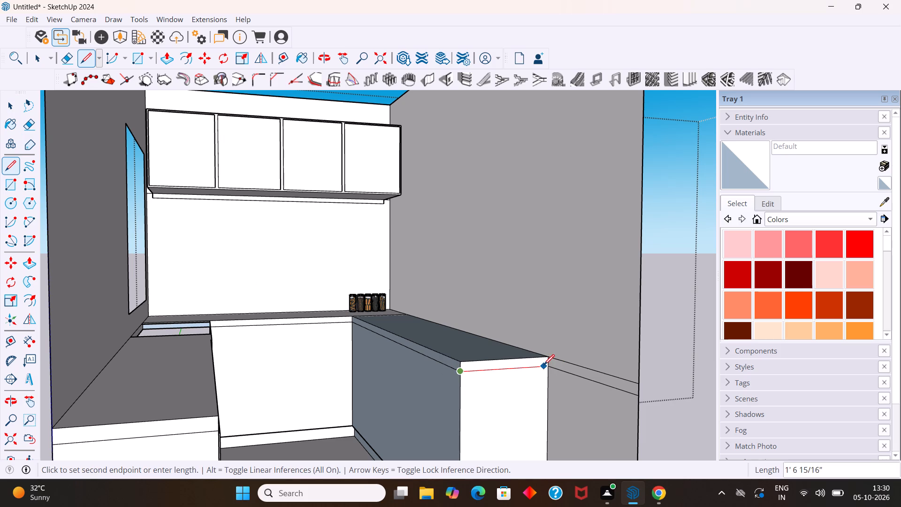
pyautogui.click(550, 368)
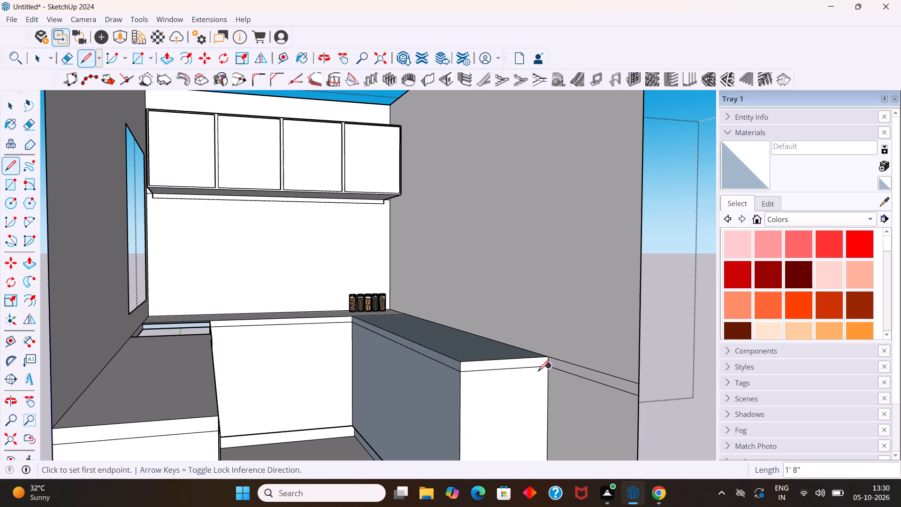
pyautogui.press('space')
# Start a model import and look through the Downloads folder for model files suited to furnishing the kitchen.
pyautogui.moveTo(521, 350); pyautogui.dragTo(484, 366, button='middle')
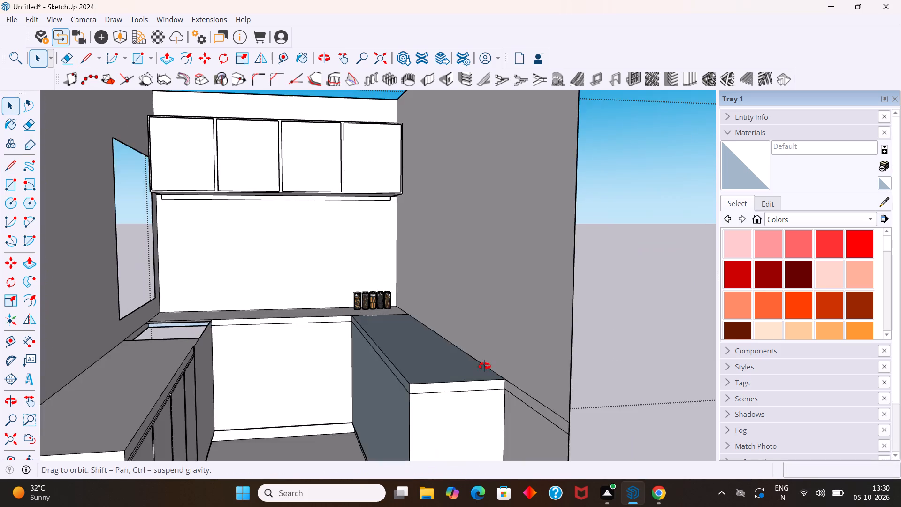
pyautogui.moveTo(484, 366); pyautogui.dragTo(458, 382, button='middle')
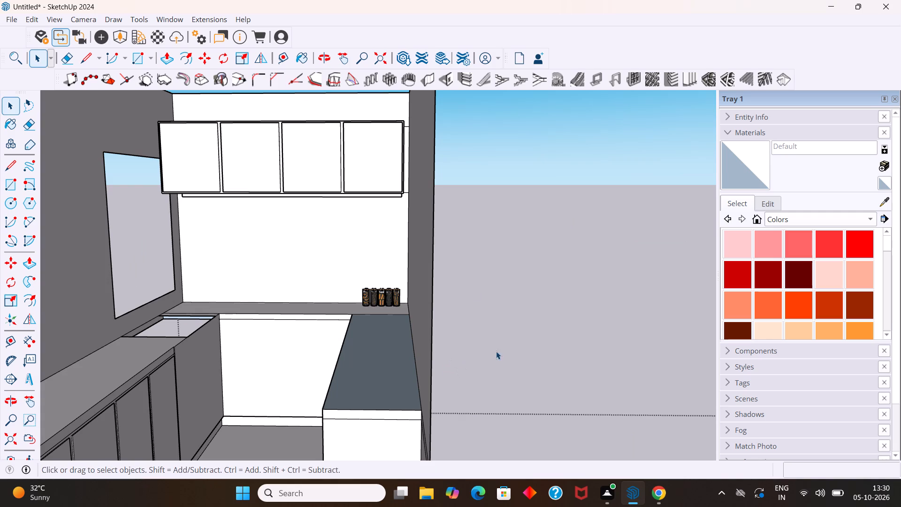
pyautogui.scroll(-8, 365, 266)
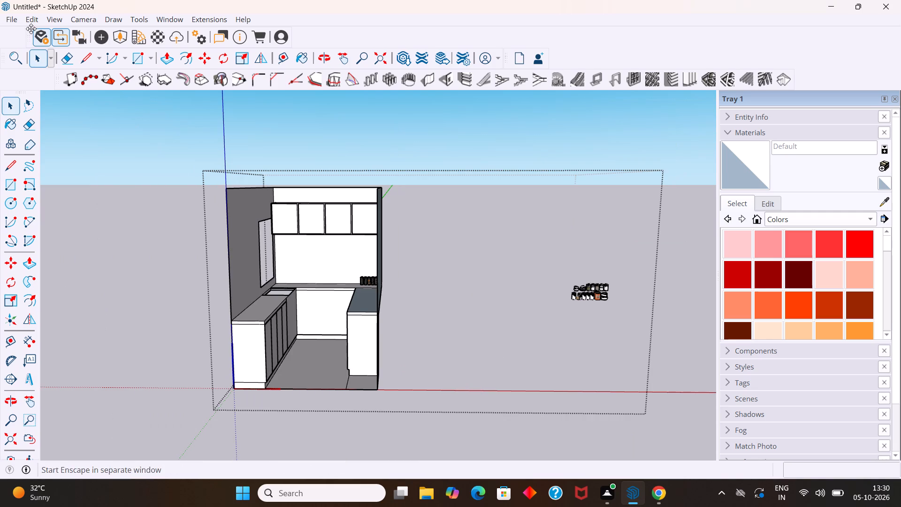
pyautogui.click(15, 21)
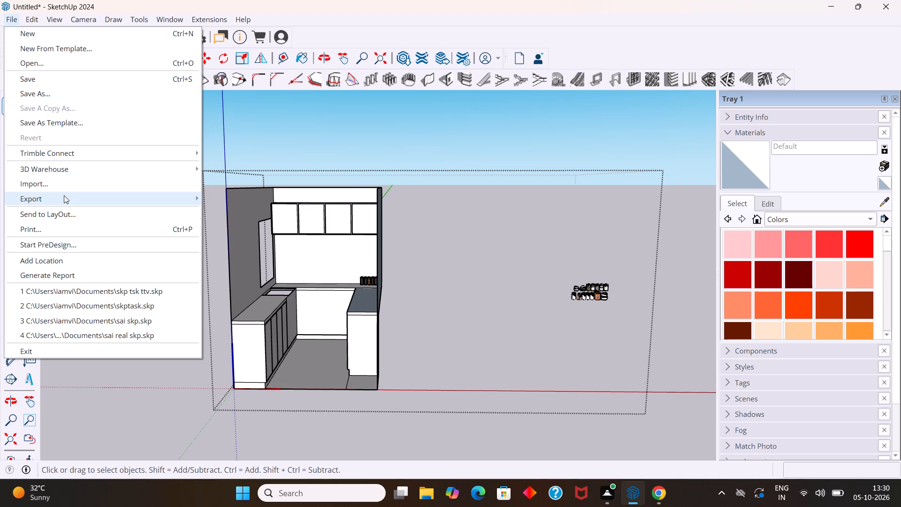
pyautogui.click(61, 182)
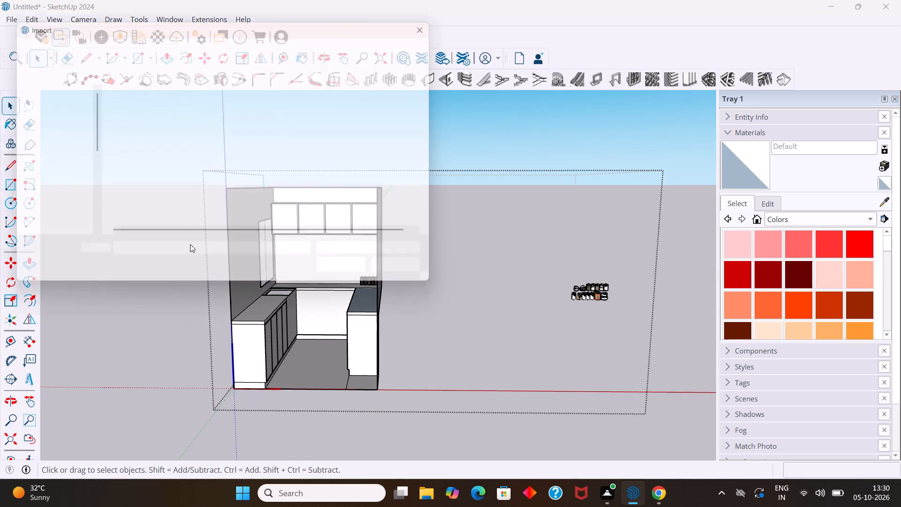
pyautogui.click(58, 191)
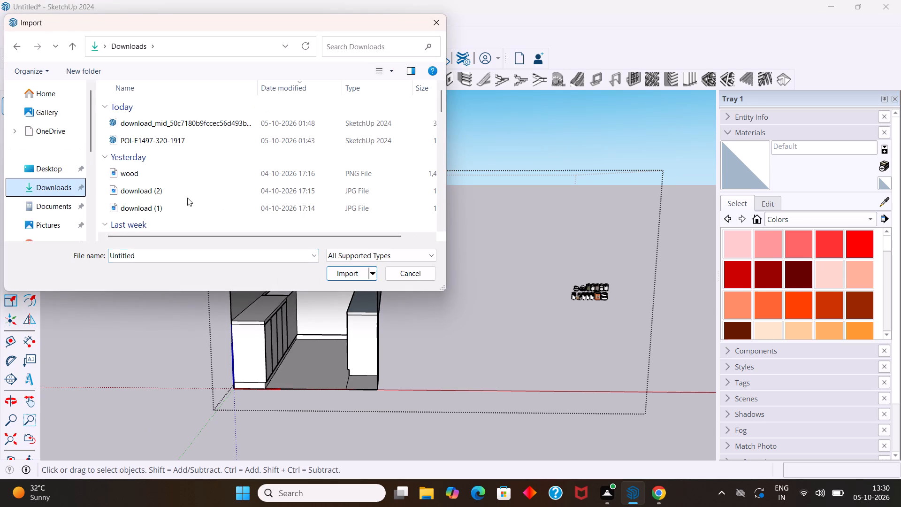
pyautogui.scroll(-6, 187, 190)
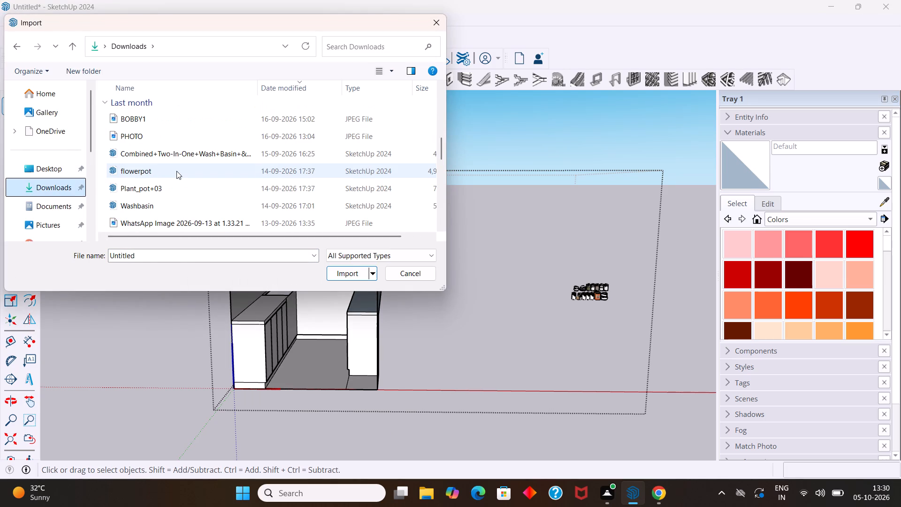
pyautogui.scroll(-2, 174, 168)
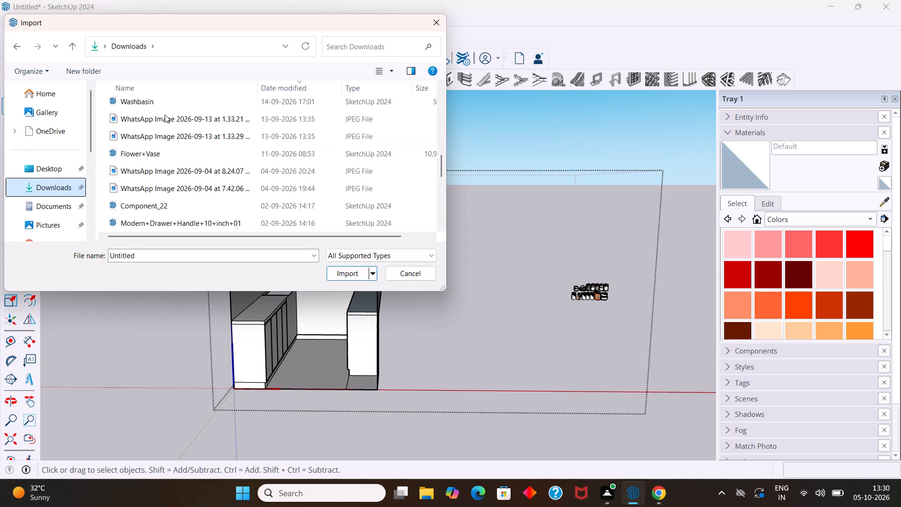
pyautogui.scroll(-3, 182, 138)
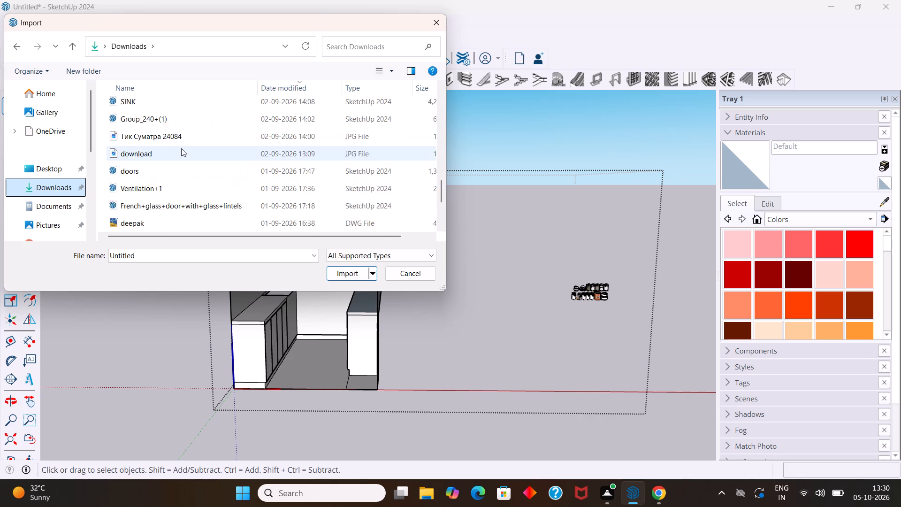
pyautogui.scroll(-1, 181, 148)
pyautogui.scroll(1, 177, 150)
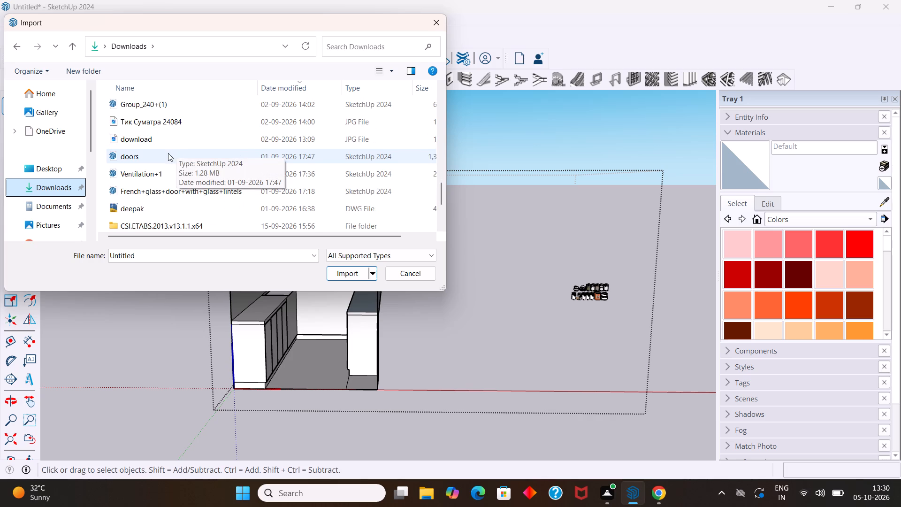
pyautogui.scroll(2, 163, 149)
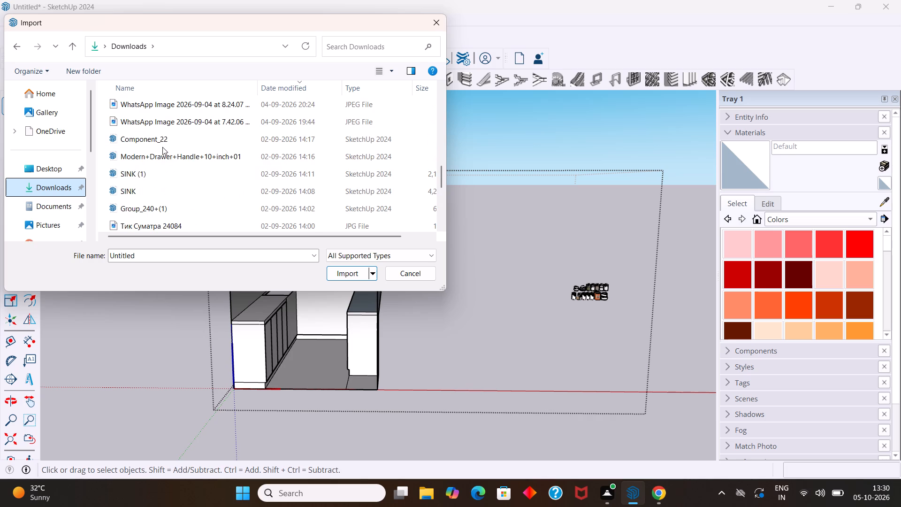
pyautogui.scroll(3, 163, 142)
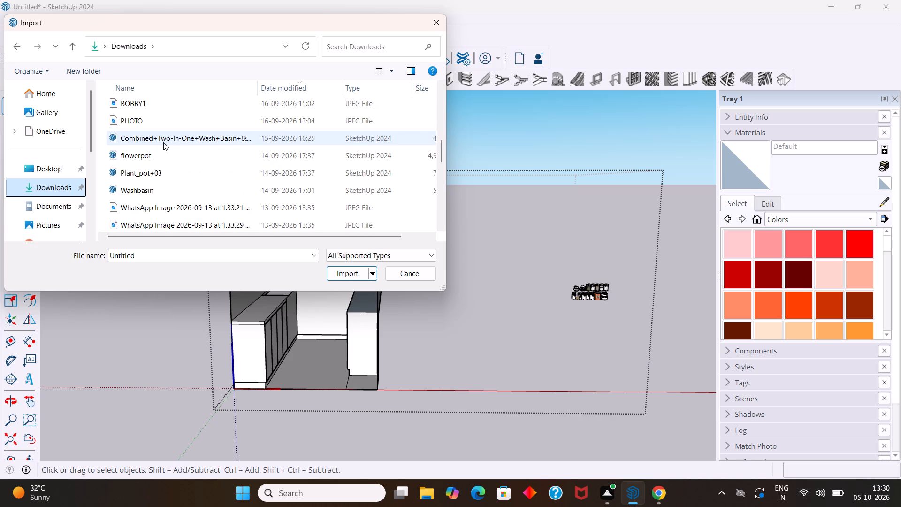
pyautogui.scroll(3, 163, 142)
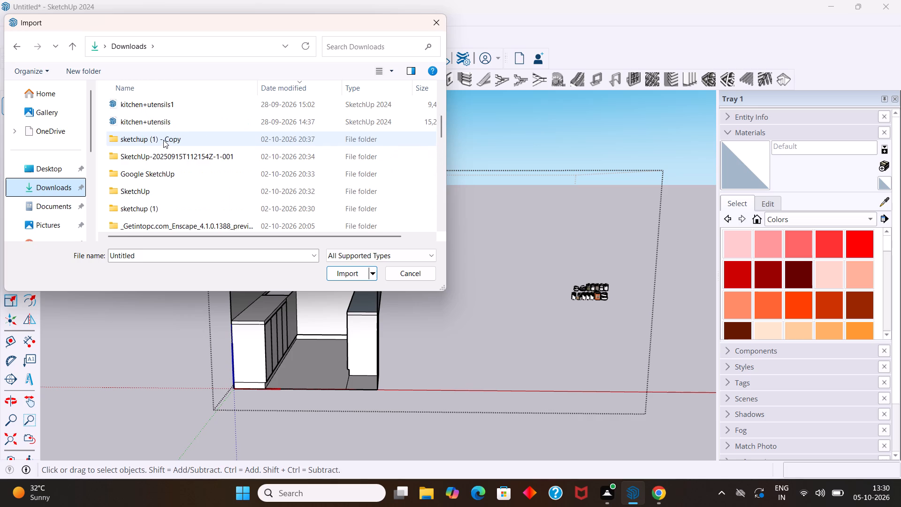
pyautogui.scroll(1, 166, 142)
pyautogui.scroll(-2, 166, 147)
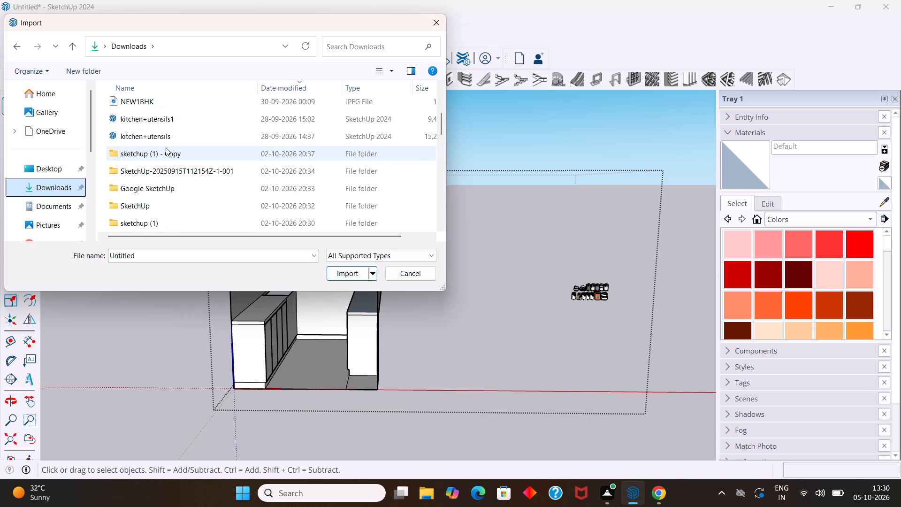
# Search the Downloads folder for "stov" and return to the full file list.
pyautogui.click(365, 47)
pyautogui.press('s')
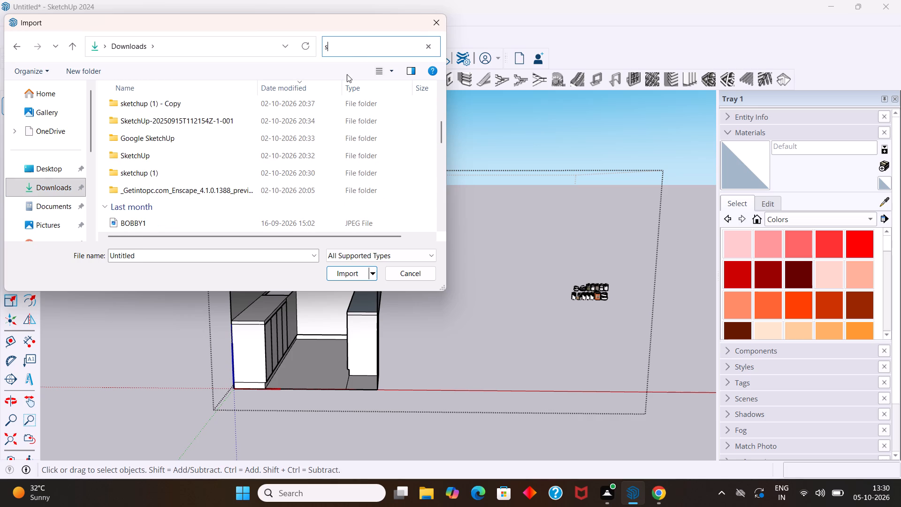
pyautogui.press('t')
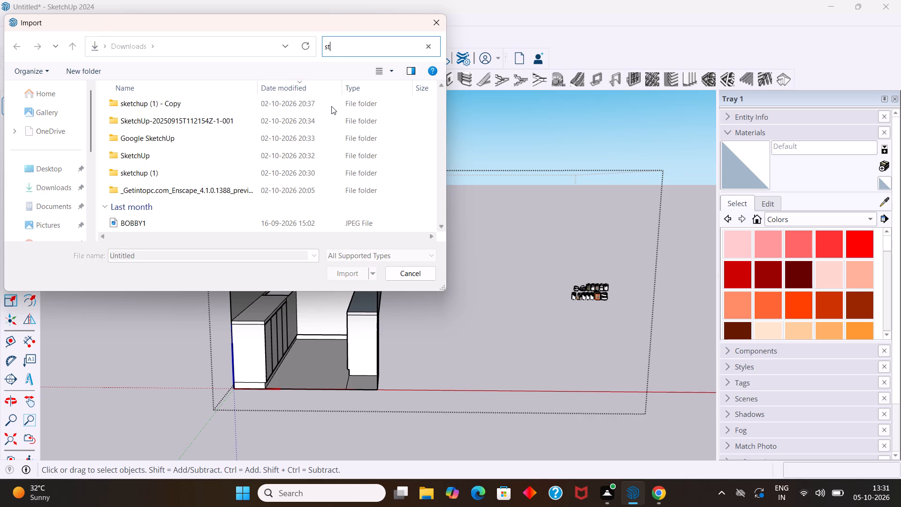
pyautogui.press('o')
pyautogui.press('v')
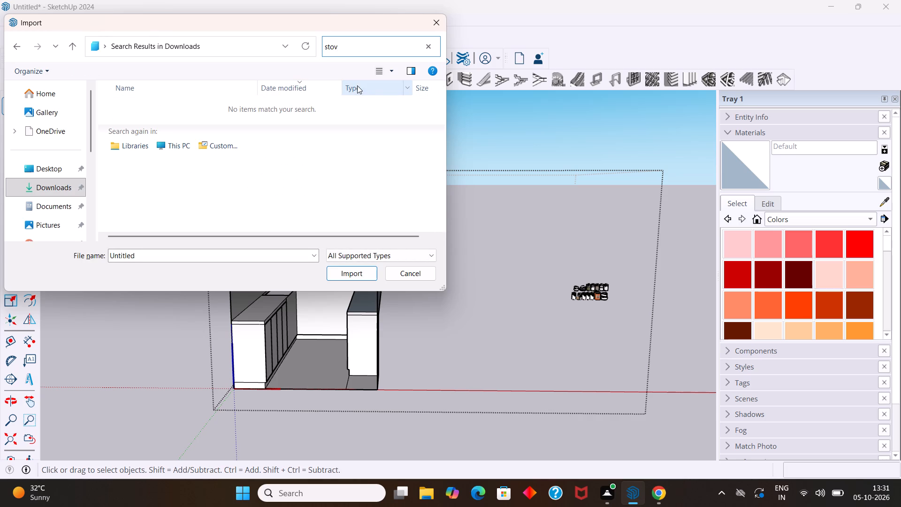
pyautogui.click(13, 43)
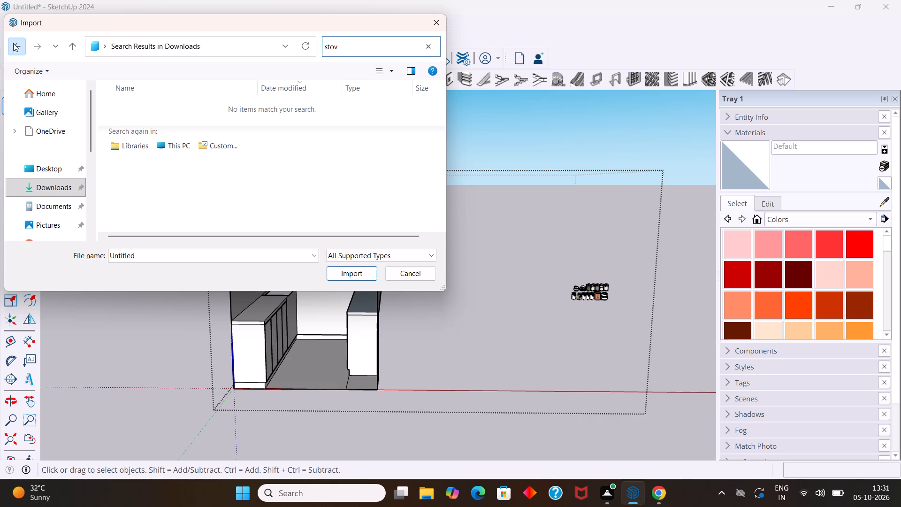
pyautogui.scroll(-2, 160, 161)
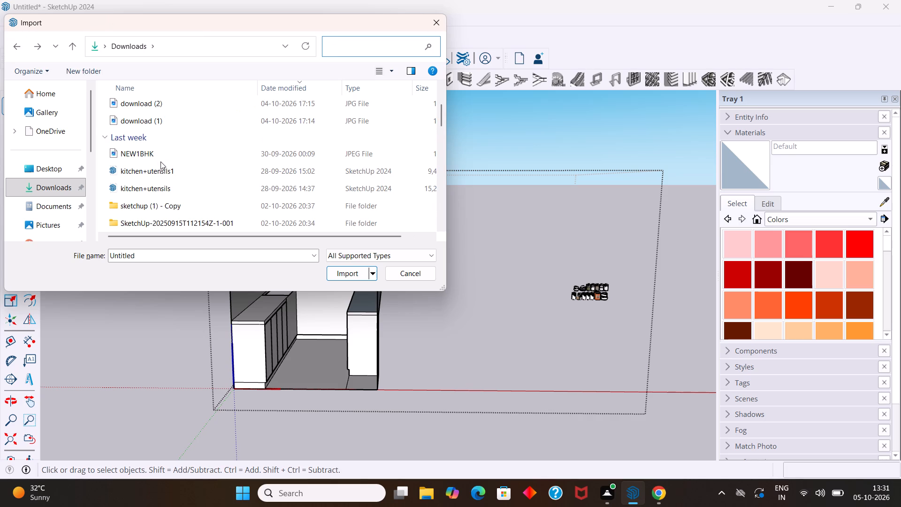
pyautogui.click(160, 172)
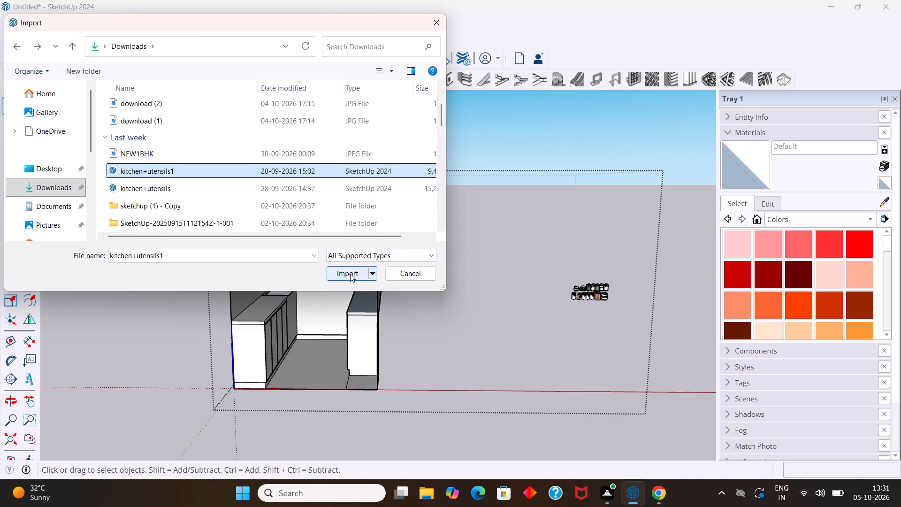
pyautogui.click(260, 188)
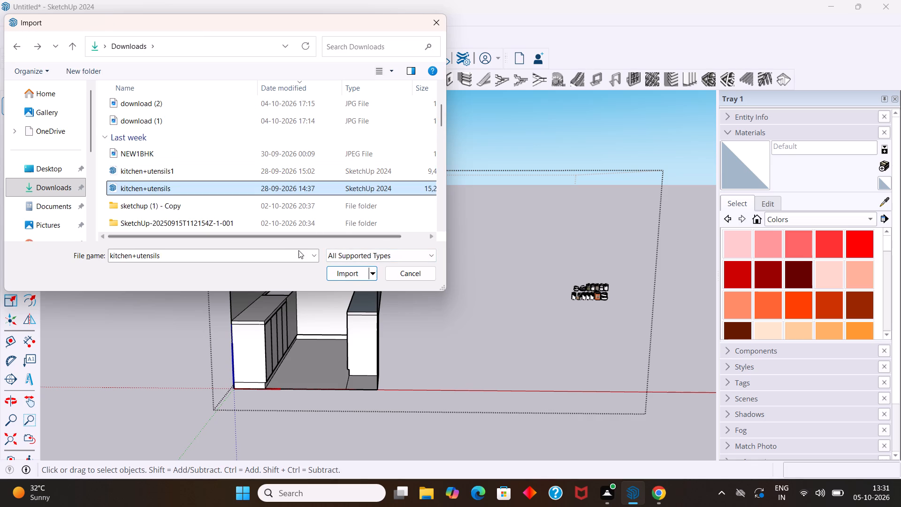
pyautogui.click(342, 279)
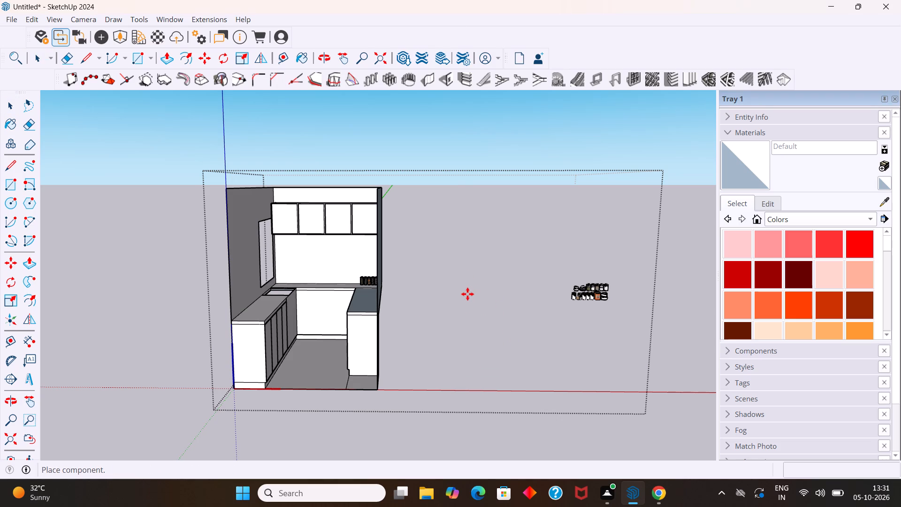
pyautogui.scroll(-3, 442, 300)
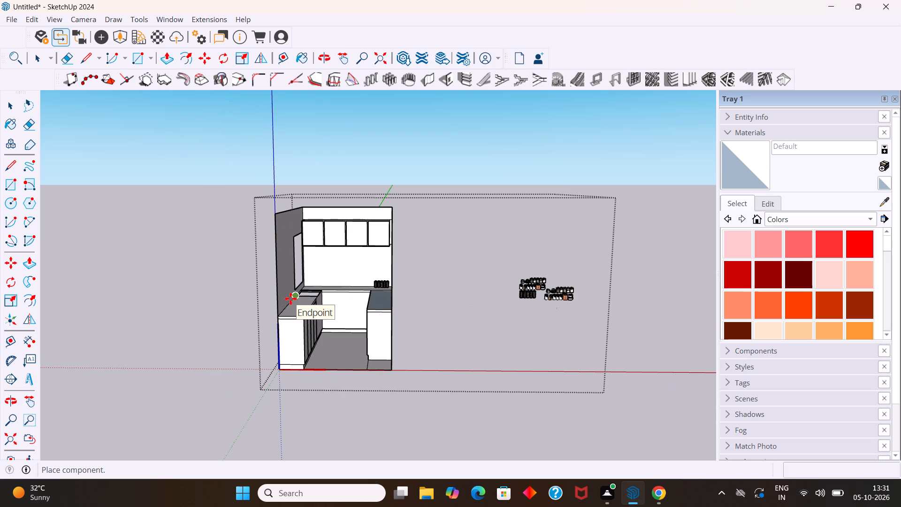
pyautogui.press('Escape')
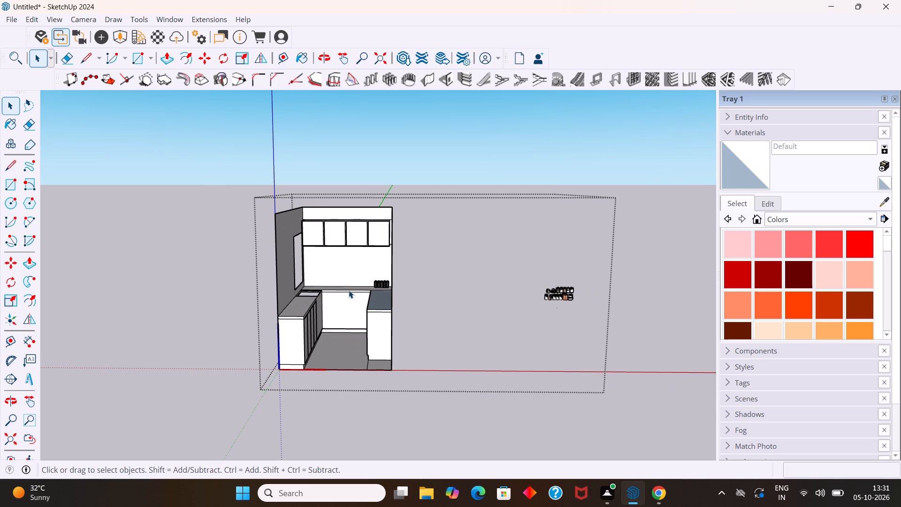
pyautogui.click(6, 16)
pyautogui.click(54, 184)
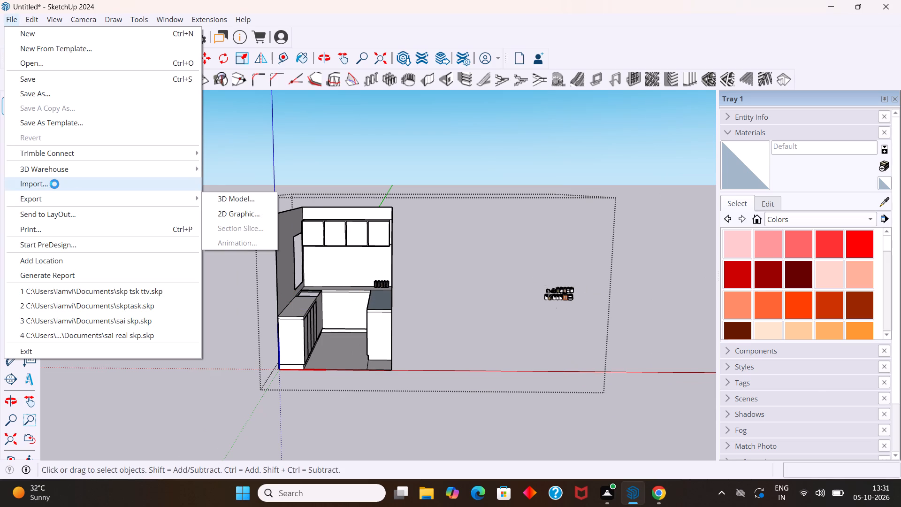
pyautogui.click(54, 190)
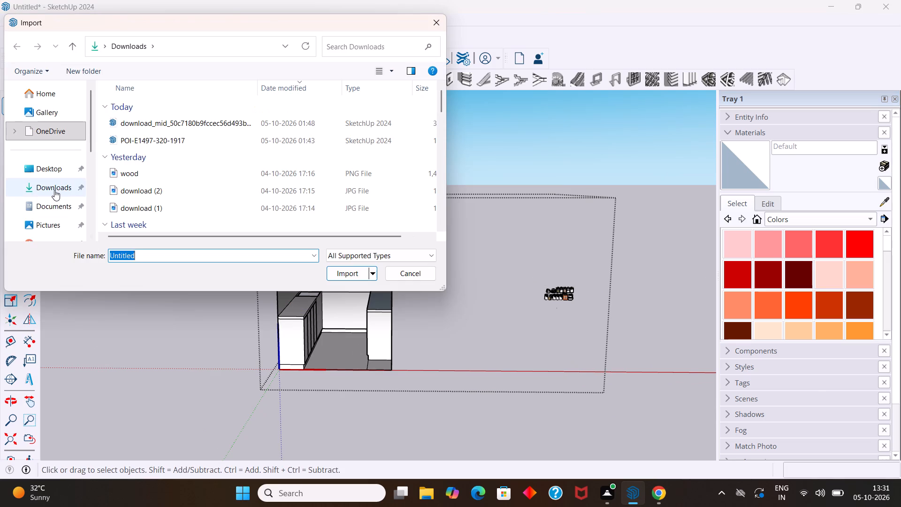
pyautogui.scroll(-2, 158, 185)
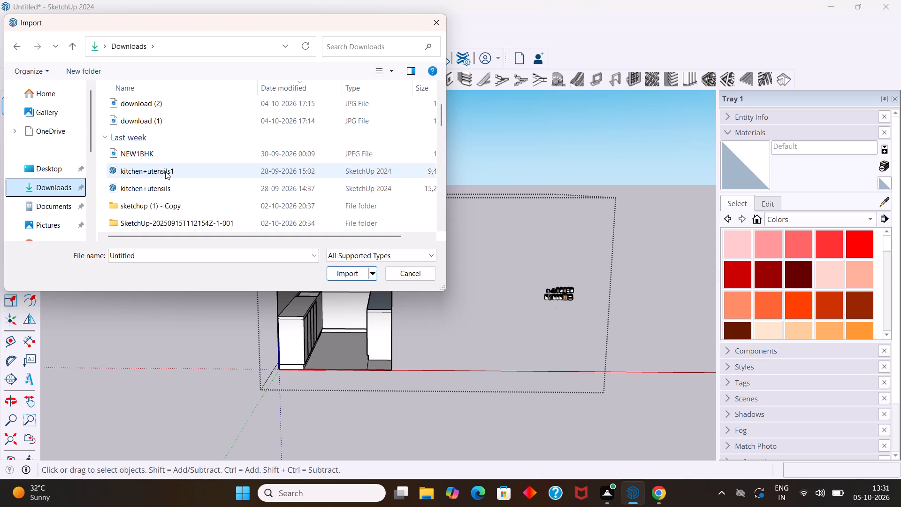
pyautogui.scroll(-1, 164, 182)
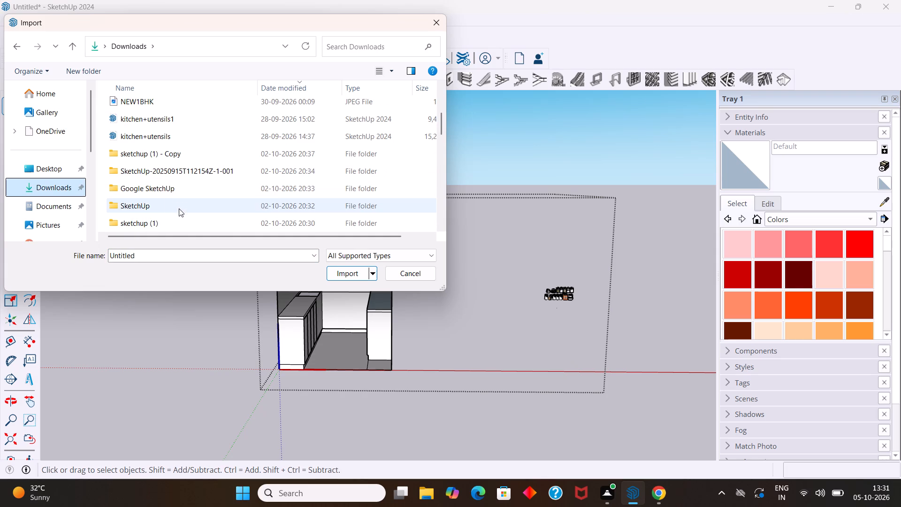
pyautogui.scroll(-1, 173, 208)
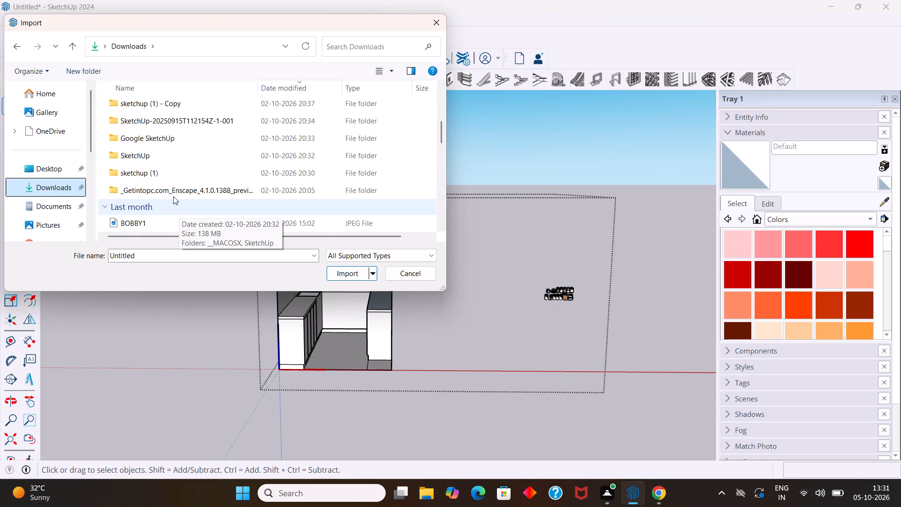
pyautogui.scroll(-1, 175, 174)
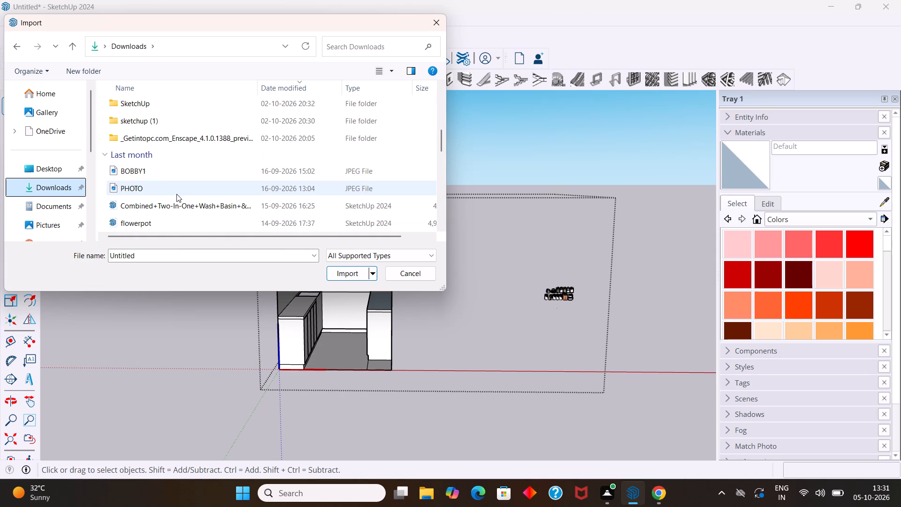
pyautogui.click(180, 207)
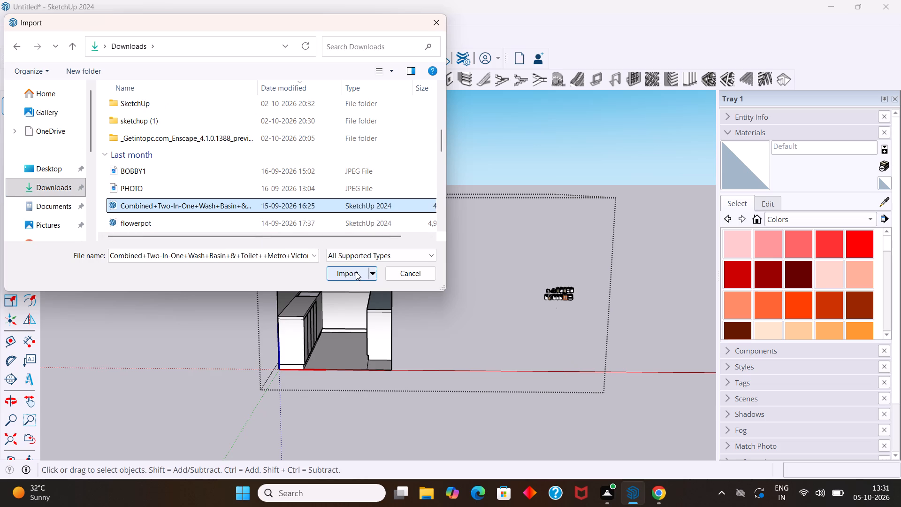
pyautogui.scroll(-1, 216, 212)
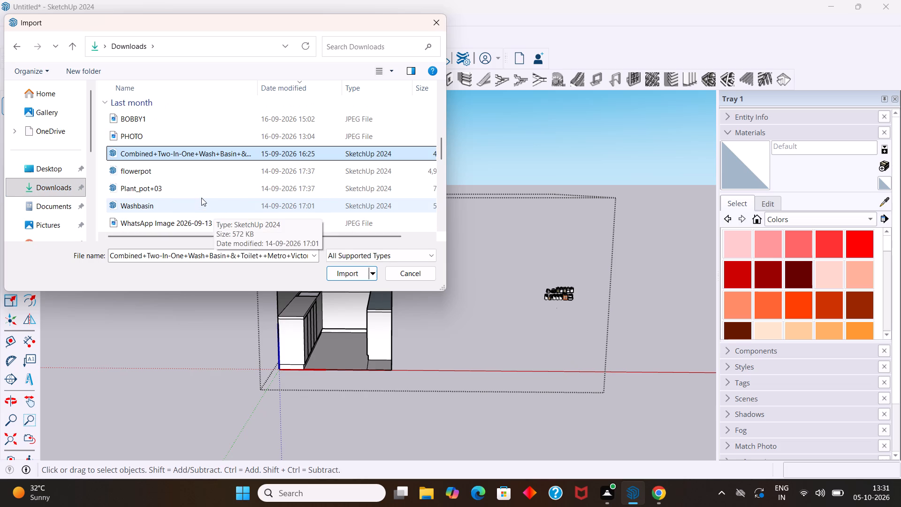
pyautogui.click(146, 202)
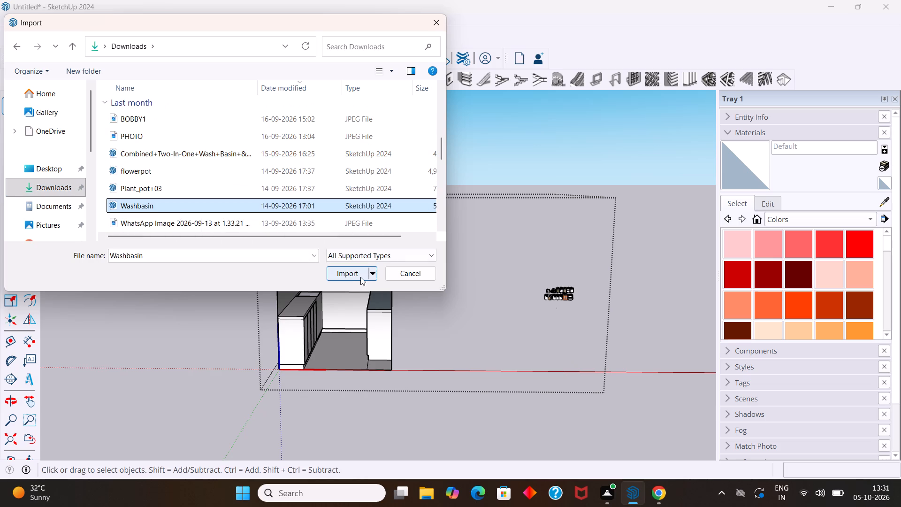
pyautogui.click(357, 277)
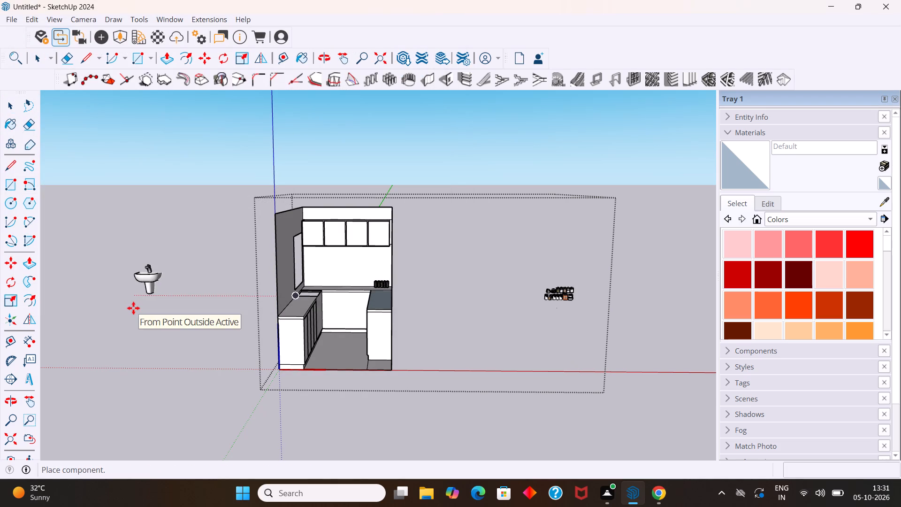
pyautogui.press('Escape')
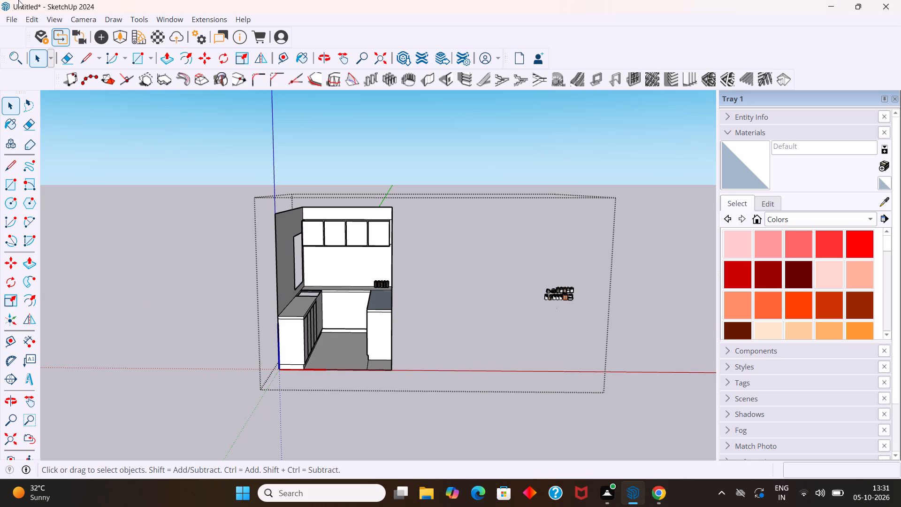
# Import the SINK (1) model from the Downloads folder and place it in the open space beside the kitchen.
pyautogui.click(14, 15)
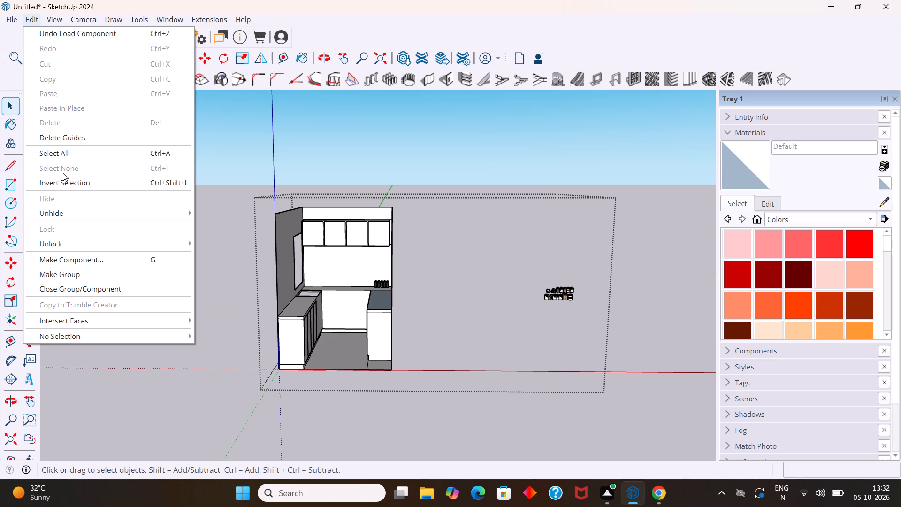
pyautogui.click(10, 17)
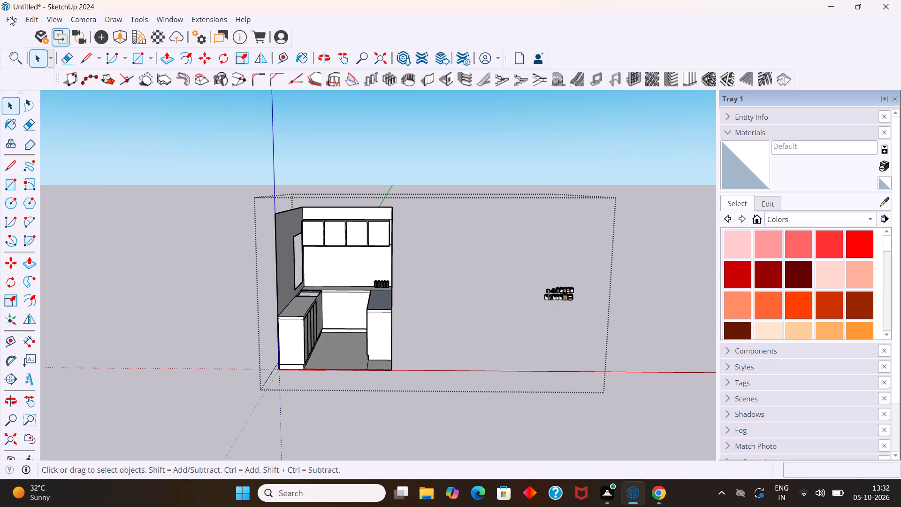
pyautogui.click(10, 17)
pyautogui.click(50, 181)
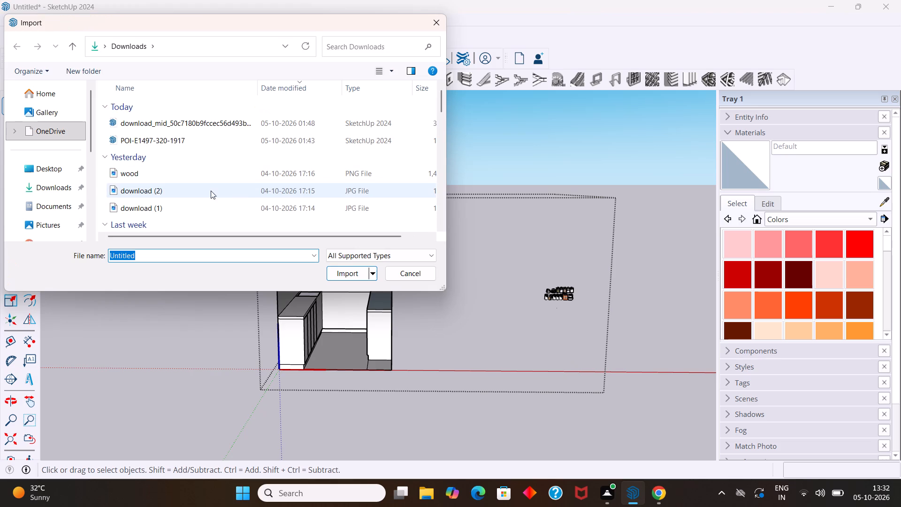
pyautogui.scroll(-1, 170, 200)
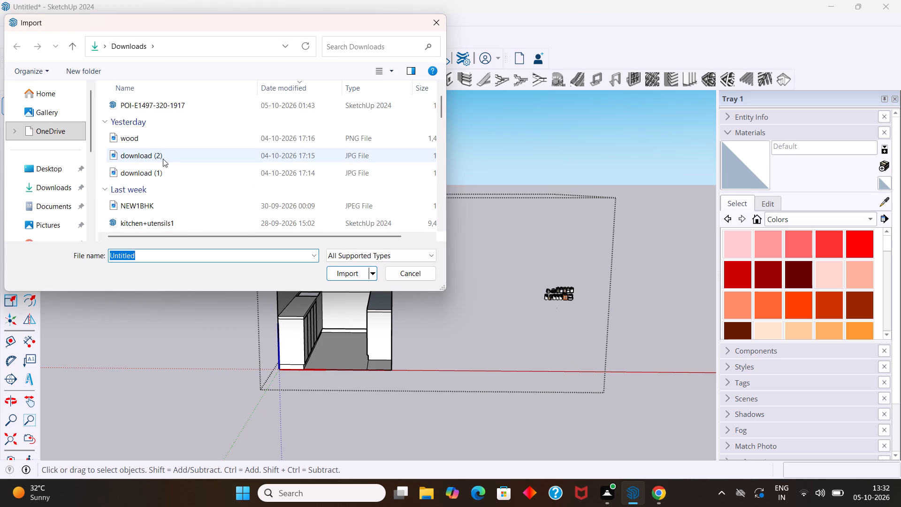
pyautogui.scroll(-1, 166, 216)
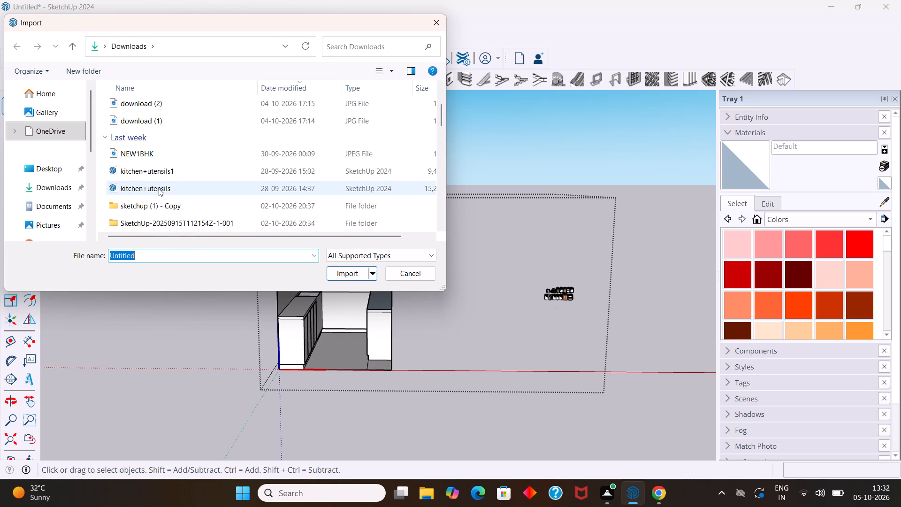
pyautogui.scroll(-2, 163, 205)
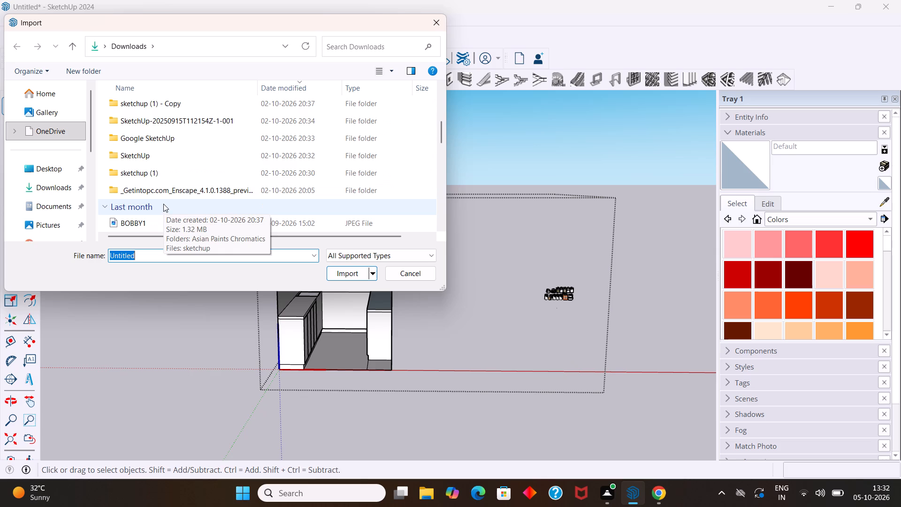
pyautogui.scroll(-2, 163, 203)
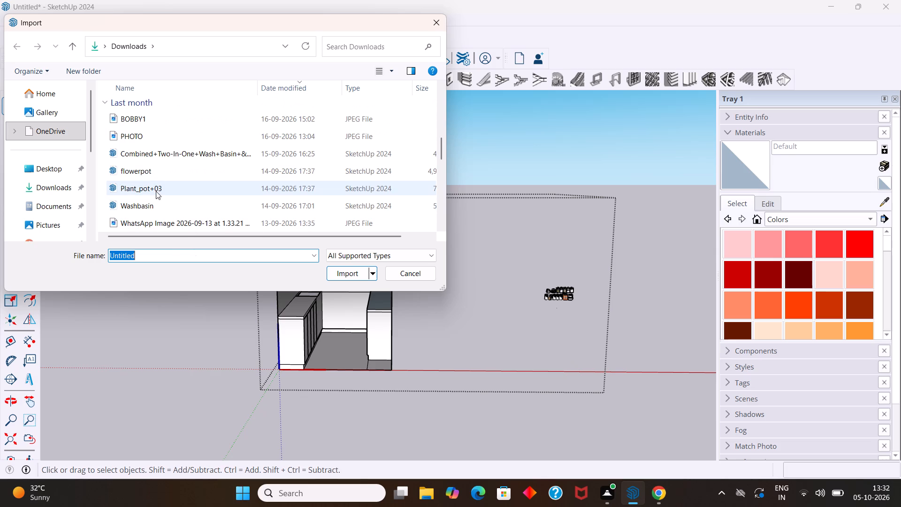
pyautogui.scroll(-2, 154, 207)
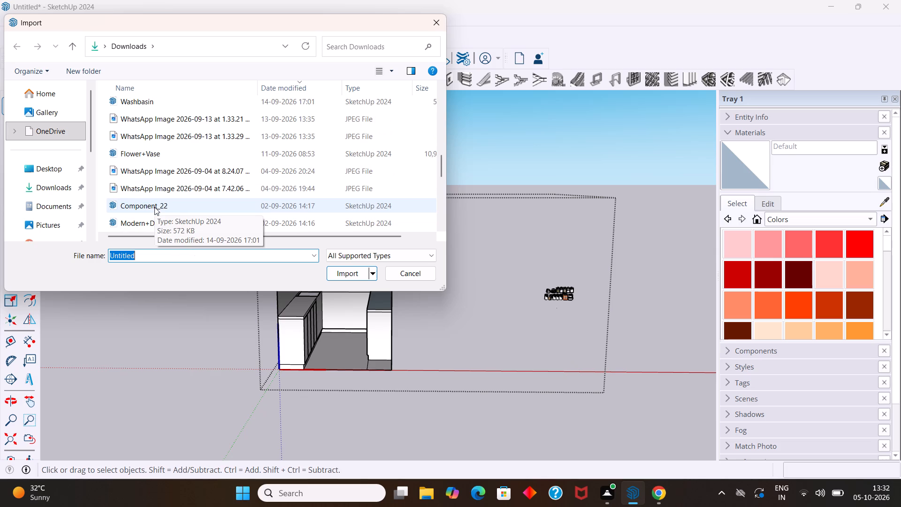
pyautogui.scroll(-1, 154, 207)
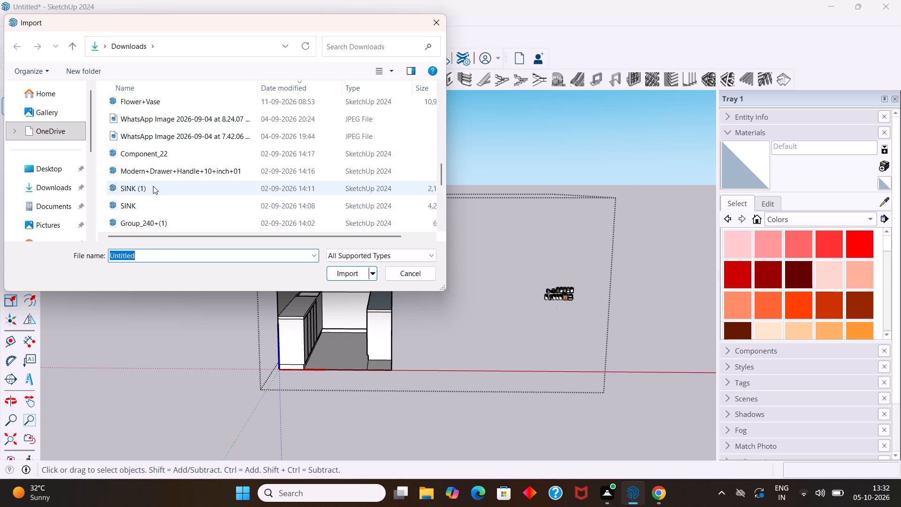
pyautogui.click(153, 186)
pyautogui.click(360, 279)
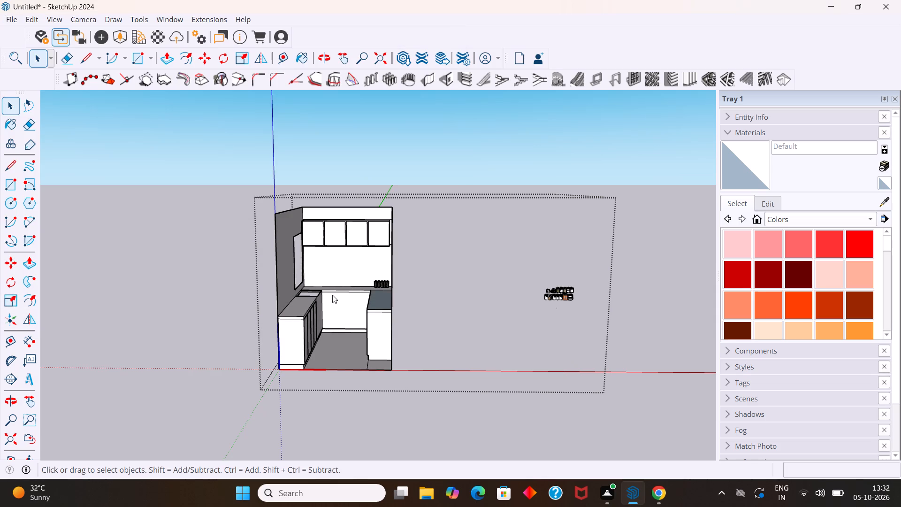
pyautogui.scroll(3, 314, 344)
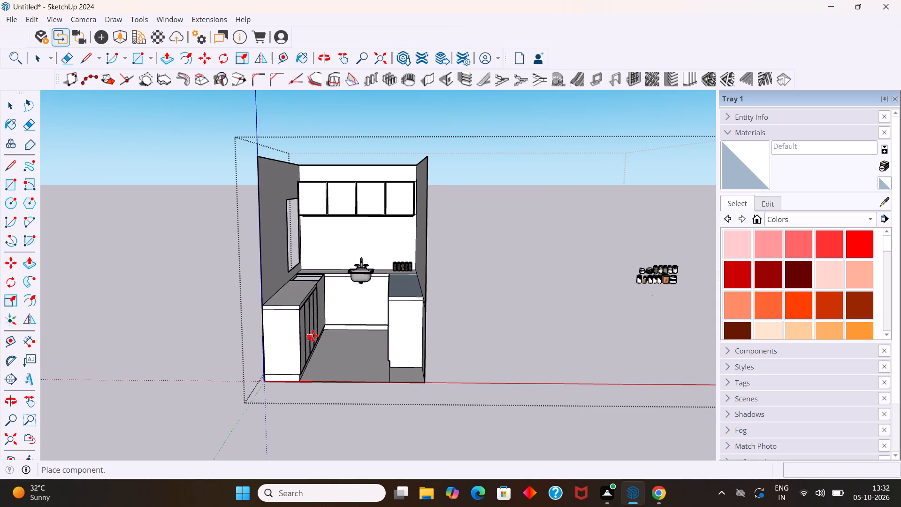
pyautogui.click(457, 347)
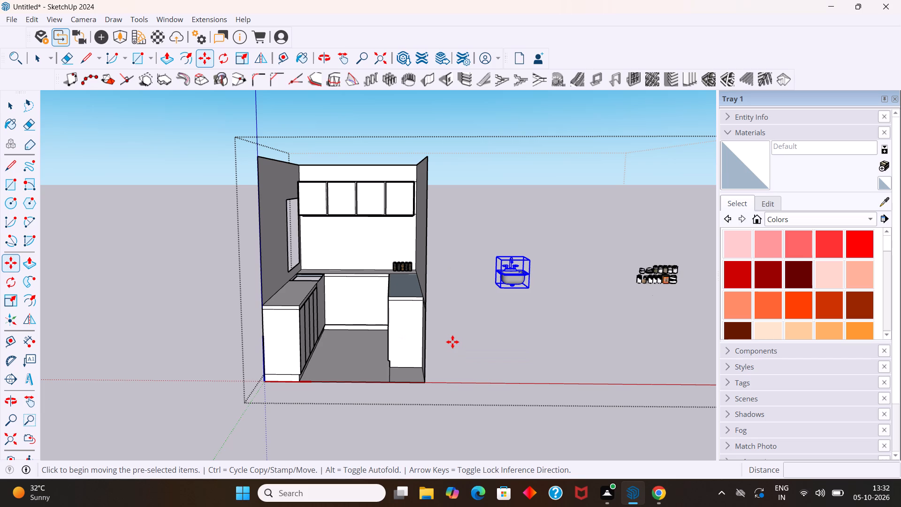
# Rotate the imported sink 90 degrees in the horizontal plane so its tap side faces the window wall.
pyautogui.press('q')
pyautogui.moveTo(554, 310); pyautogui.dragTo(380, 327, button='middle')
pyautogui.moveTo(413, 317); pyautogui.dragTo(458, 379, button='middle')
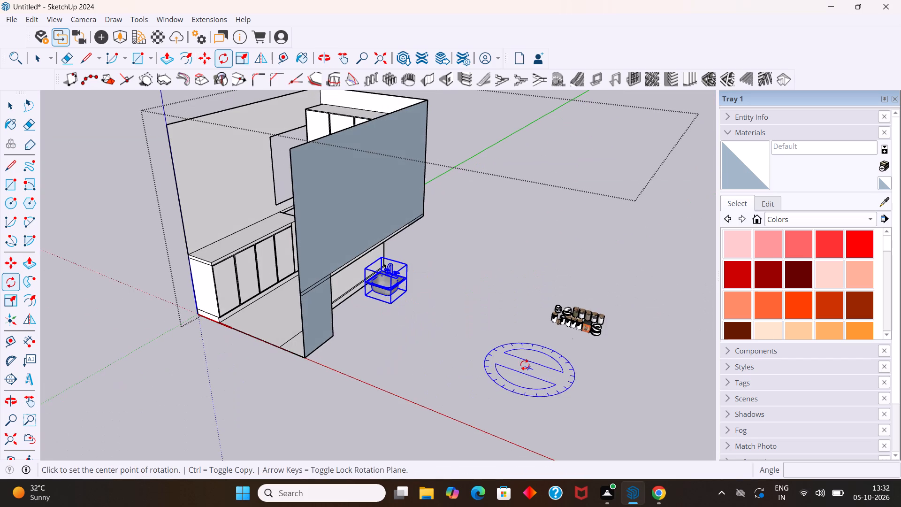
pyautogui.click(509, 358)
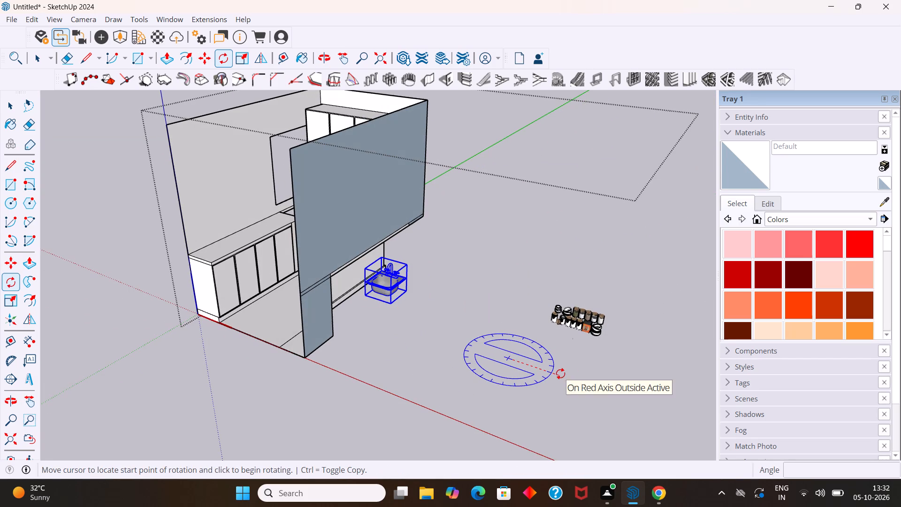
pyautogui.click(560, 374)
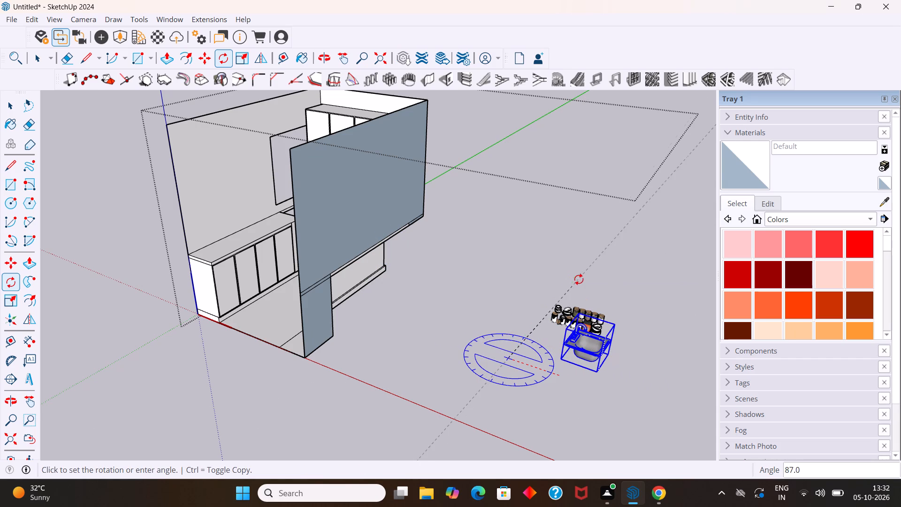
pyautogui.click(577, 277)
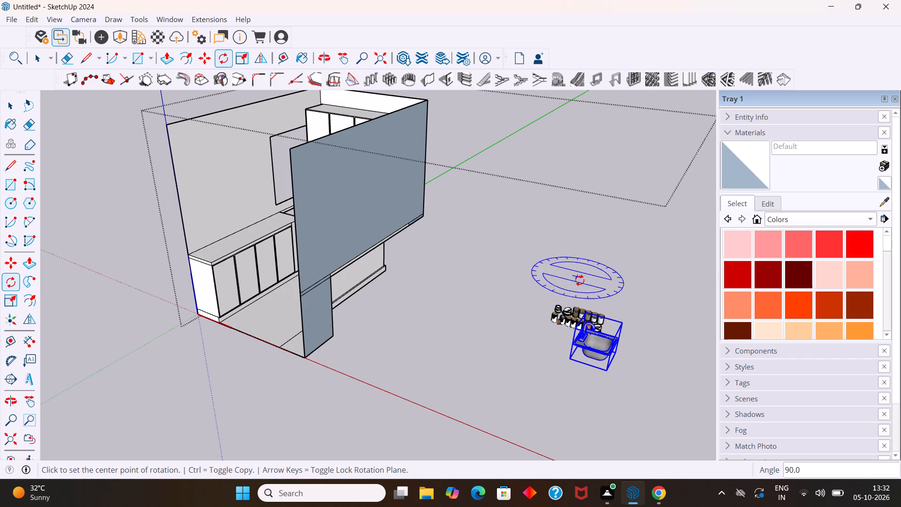
pyautogui.press('space')
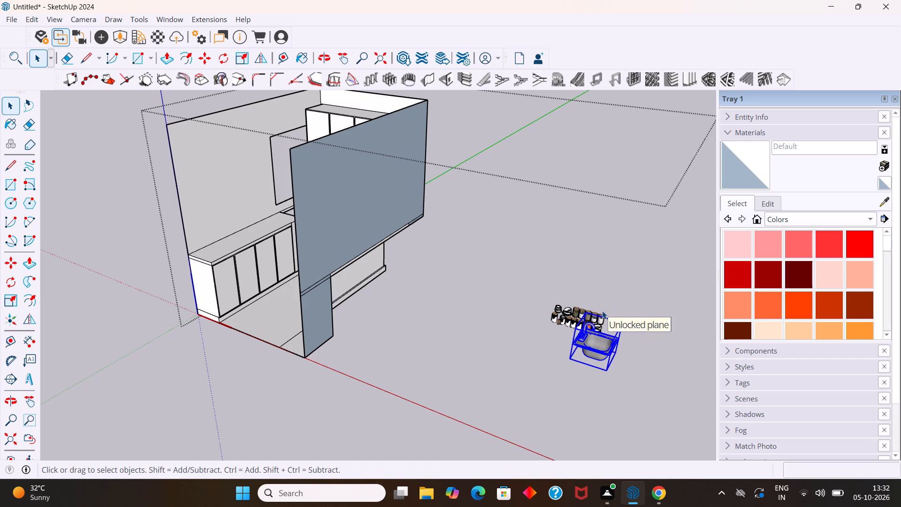
# Move the sink about 19' 8 3/8" by its lower corner into the countertop cutout below the window.
pyautogui.press('m')
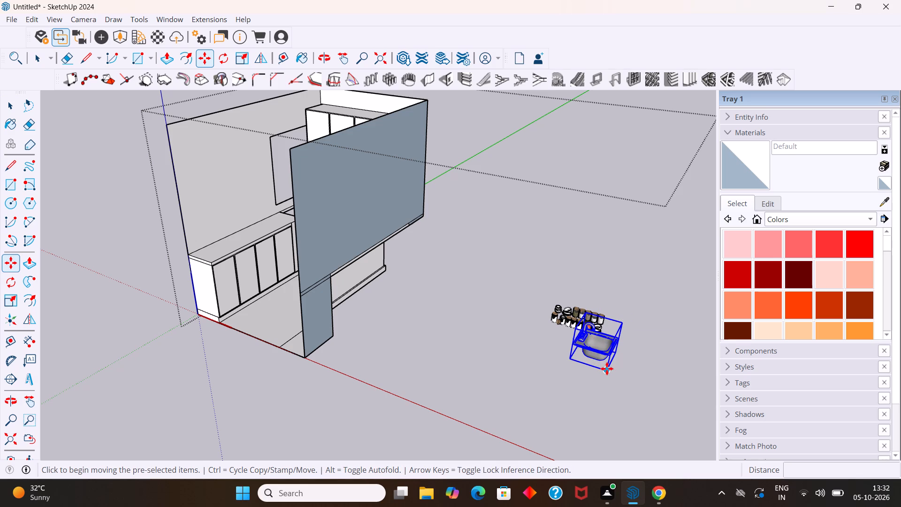
pyautogui.click(607, 369)
pyautogui.scroll(5, 248, 241)
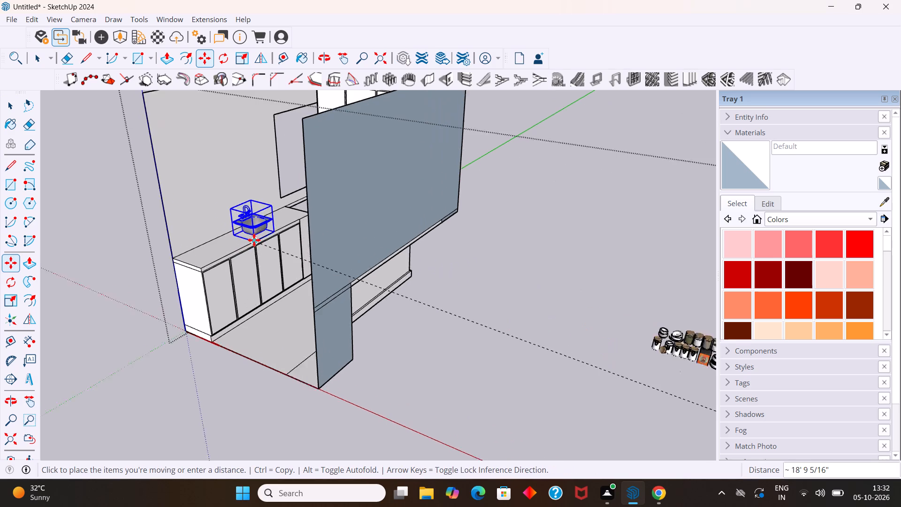
pyautogui.scroll(5, 254, 240)
pyautogui.scroll(7, 332, 211)
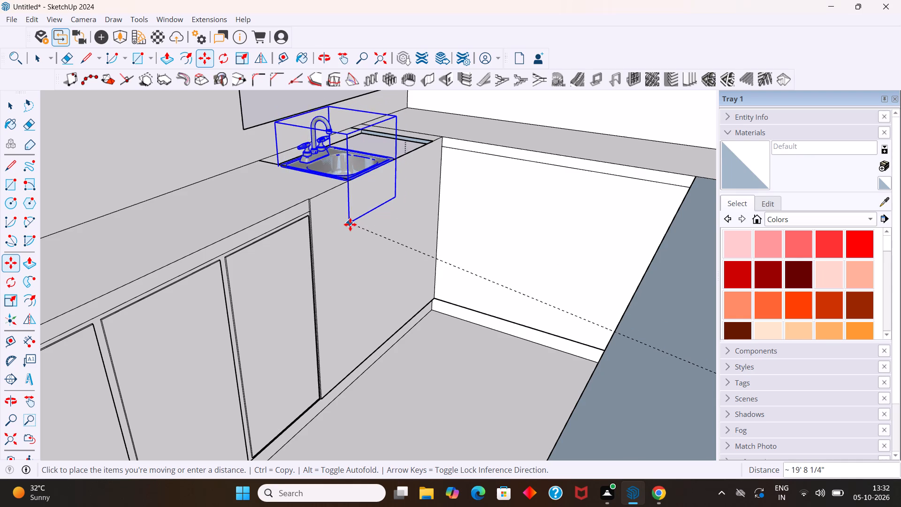
pyautogui.click(351, 222)
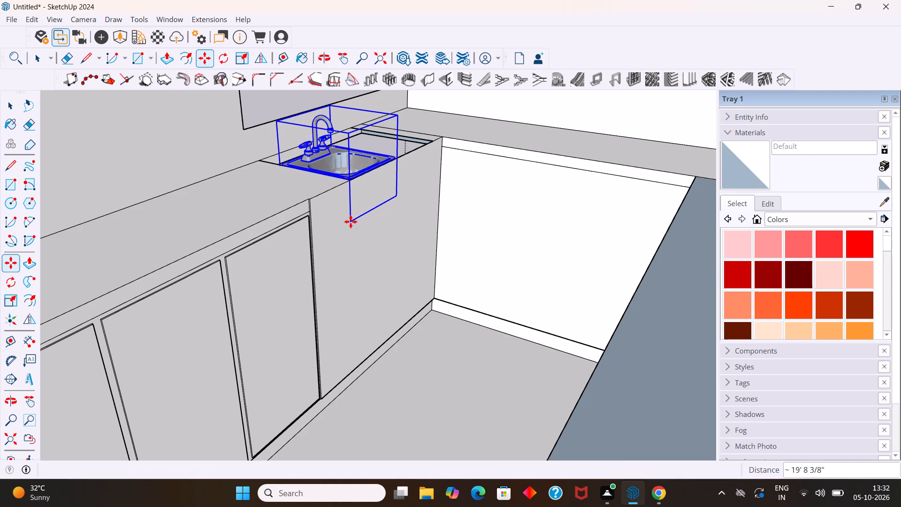
# Scale the sink along the red axis to about 2.00 so it spans the length of the countertop cutout.
pyautogui.press('s')
pyautogui.scroll(1, 350, 162)
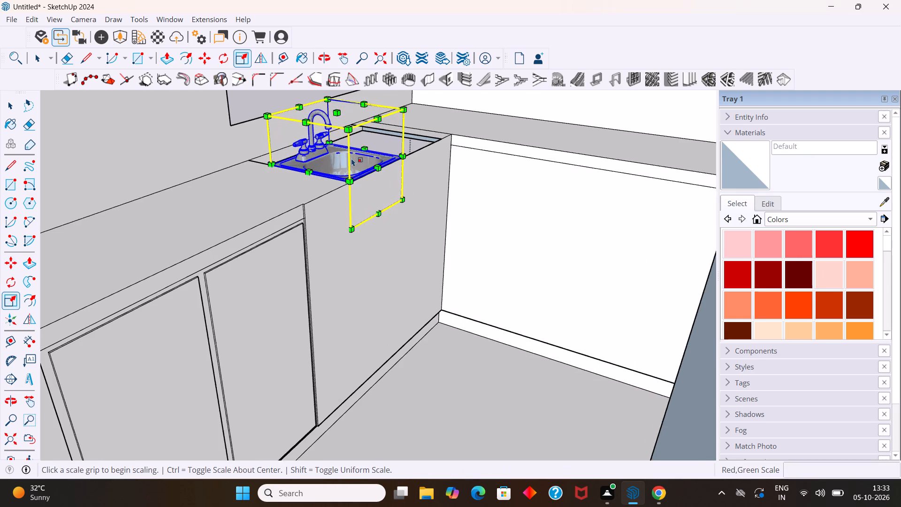
pyautogui.scroll(1, 360, 158)
pyautogui.moveTo(360, 159); pyautogui.dragTo(227, 279, button='middle')
pyautogui.scroll(4, 286, 269)
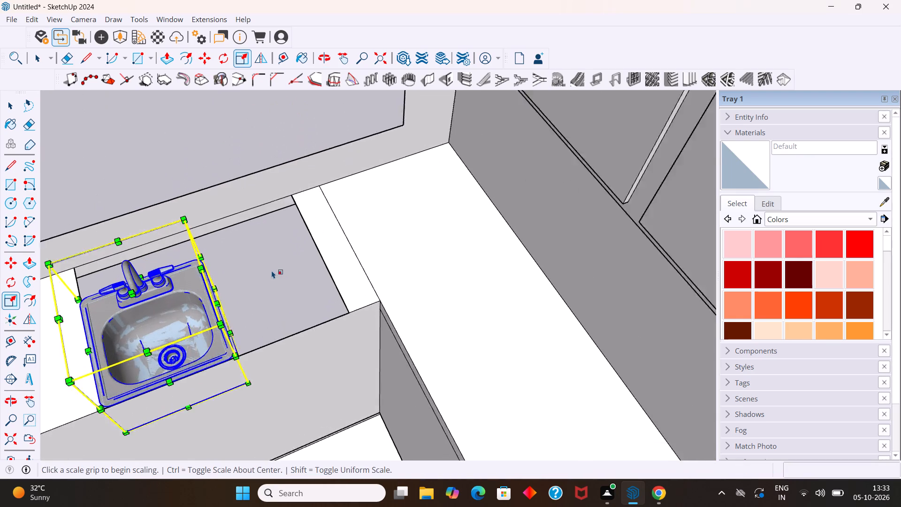
pyautogui.scroll(1, 272, 270)
pyautogui.moveTo(254, 269); pyautogui.dragTo(212, 283, button='middle')
pyautogui.moveTo(163, 307); pyautogui.dragTo(227, 305)
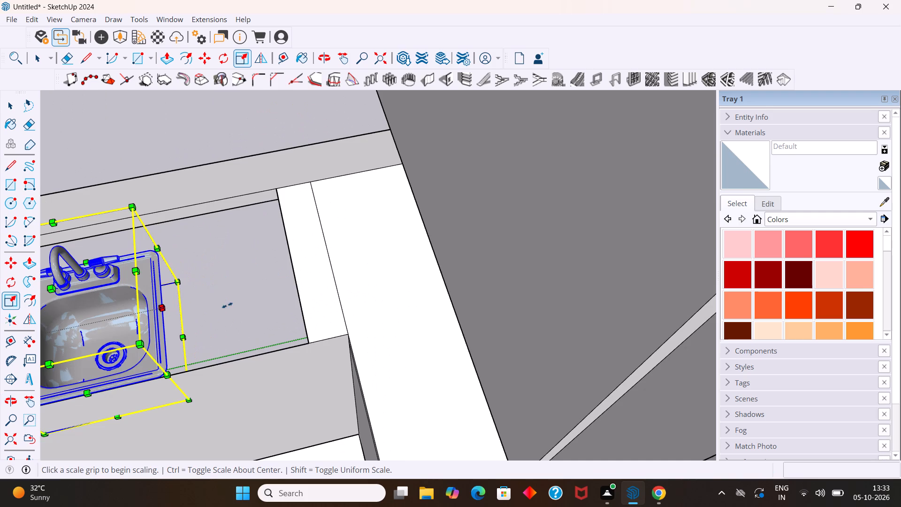
pyautogui.moveTo(227, 305); pyautogui.dragTo(305, 304)
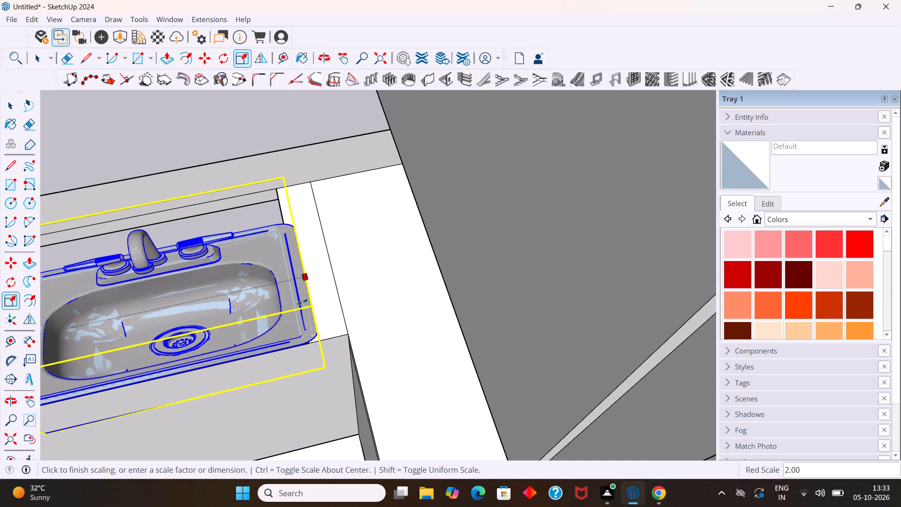
# Stretch the sink's depth toward the window wall so it fills the countertop cutout.
pyautogui.moveTo(283, 246); pyautogui.dragTo(389, 287, button='middle')
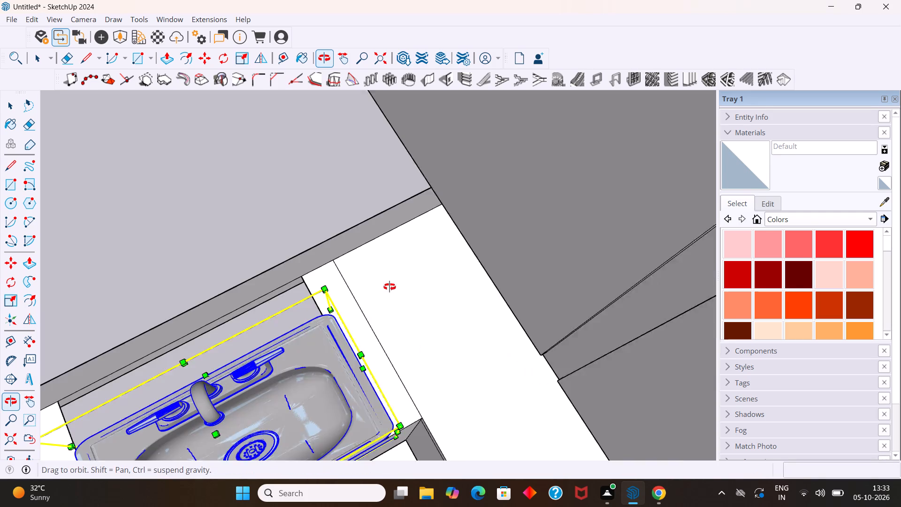
pyautogui.moveTo(389, 287); pyautogui.dragTo(394, 284, button='middle')
pyautogui.middleClick(394, 284)
pyautogui.moveTo(217, 368); pyautogui.dragTo(206, 322)
pyautogui.scroll(-10, 299, 350)
pyautogui.moveTo(301, 344); pyautogui.dragTo(324, 279, button='middle')
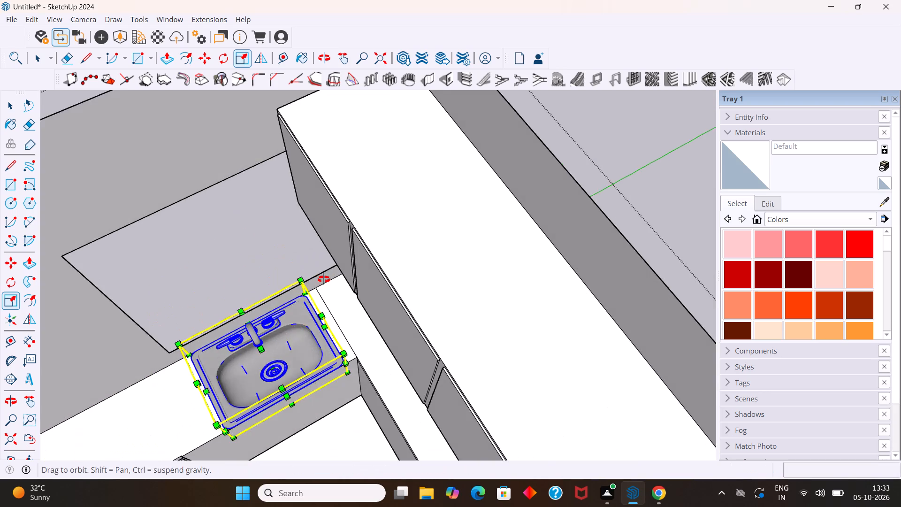
pyautogui.moveTo(324, 279); pyautogui.dragTo(415, 217, button='middle')
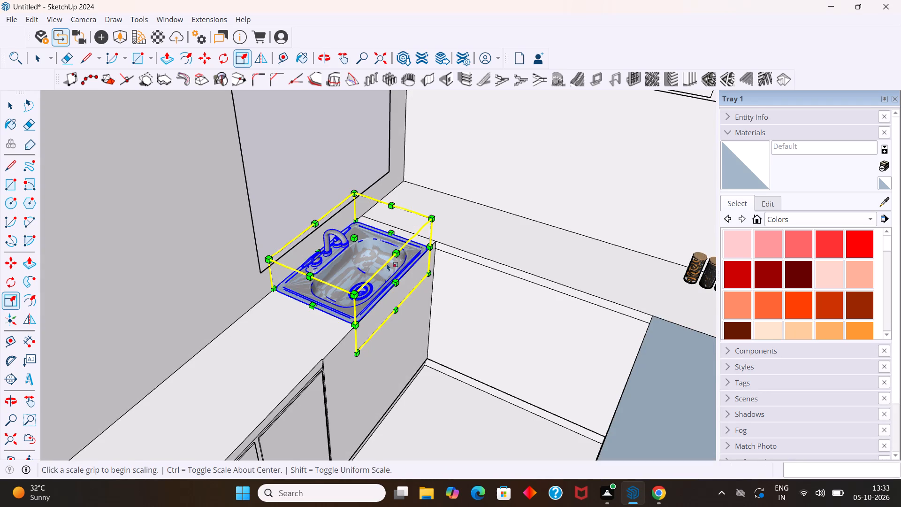
pyautogui.click(398, 281)
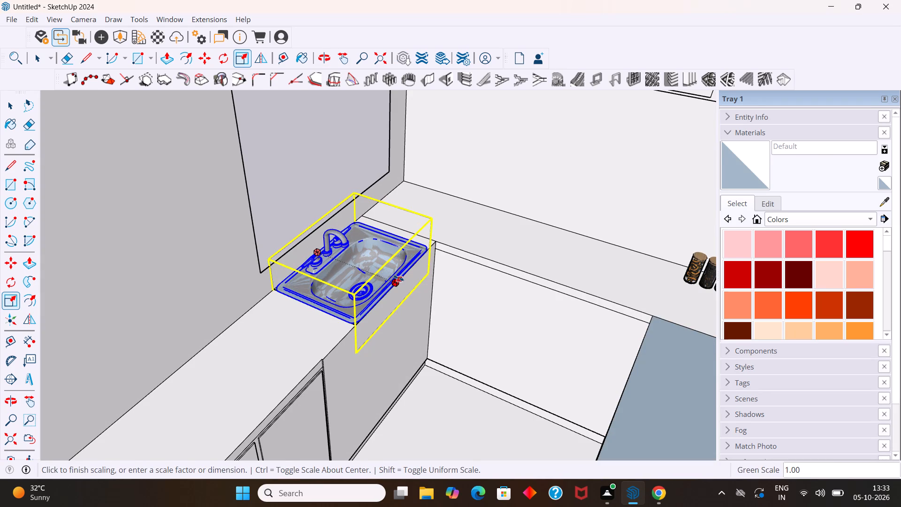
pyautogui.moveTo(389, 297); pyautogui.dragTo(385, 252, button='middle')
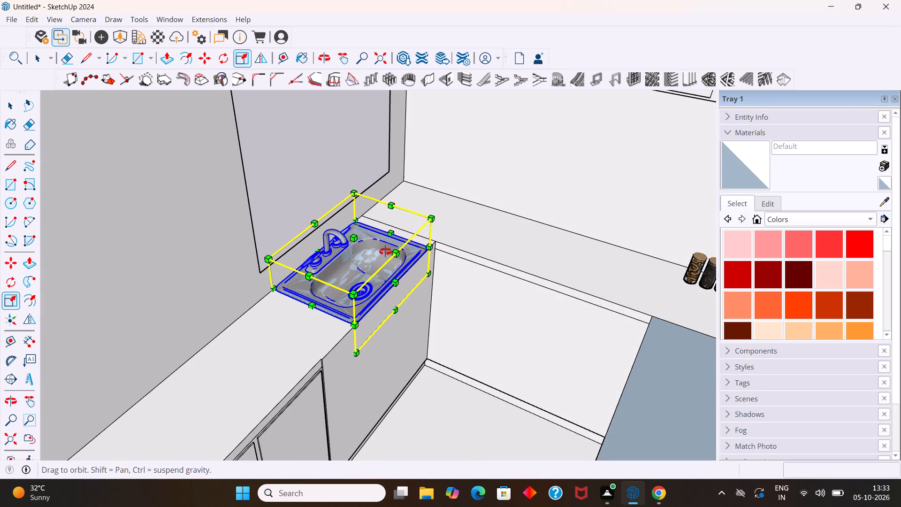
pyautogui.moveTo(385, 252); pyautogui.dragTo(388, 213, button='middle')
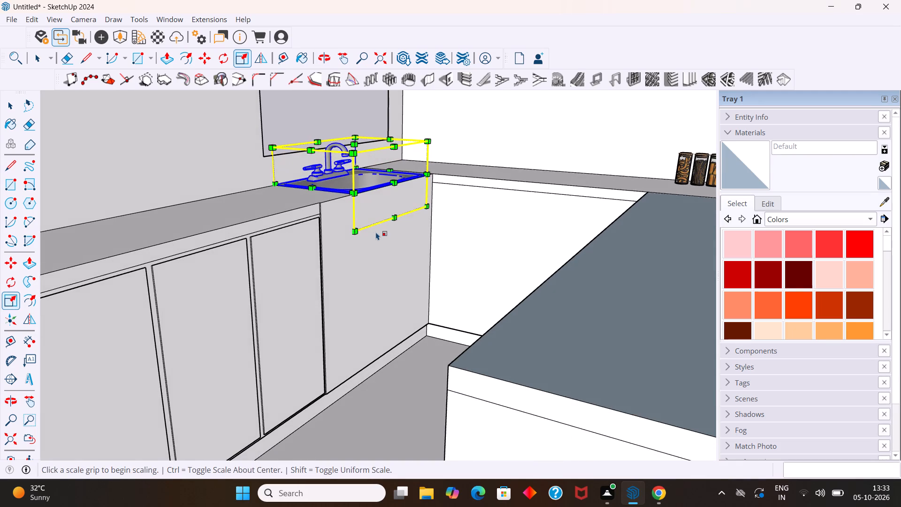
pyautogui.press('space')
# Check the sink's fit in the countertop up close and within the whole kitchen.
pyautogui.scroll(-2, 351, 234)
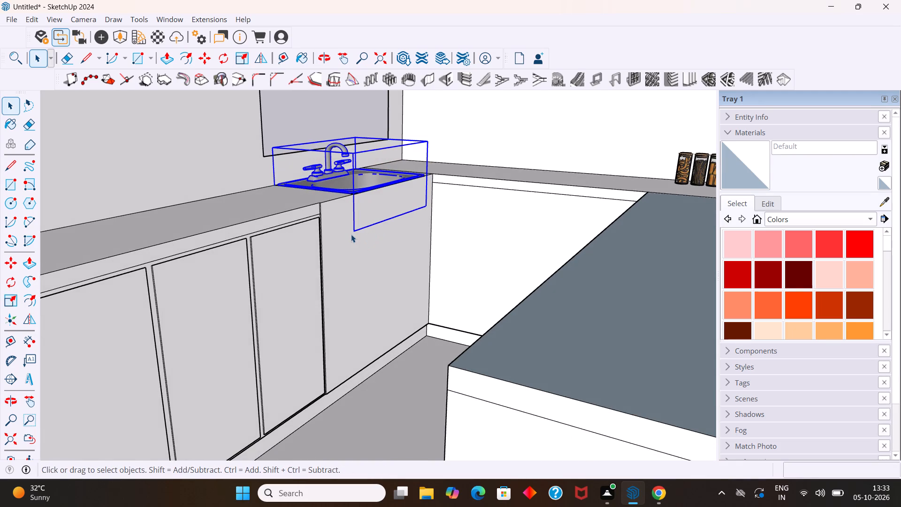
pyautogui.scroll(-7, 351, 234)
pyautogui.click(527, 327)
pyautogui.scroll(1, 394, 228)
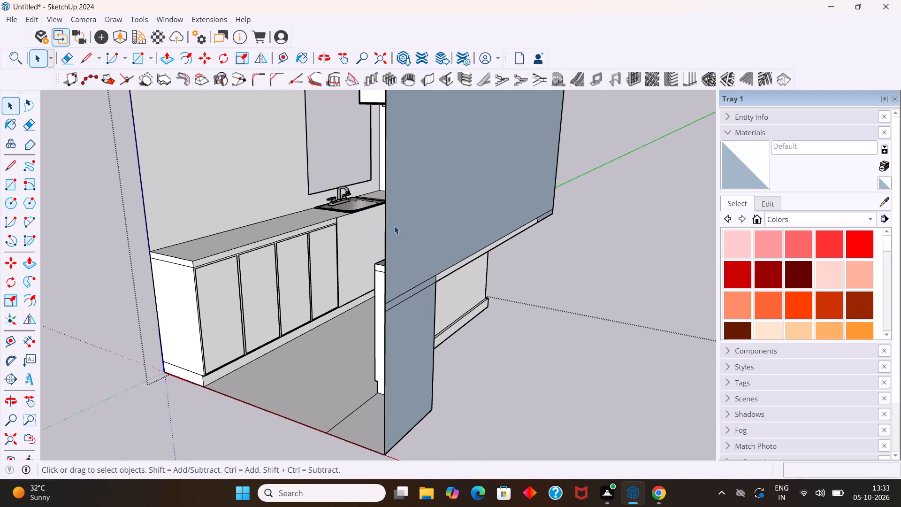
pyautogui.scroll(6, 394, 226)
pyautogui.moveTo(367, 203); pyautogui.dragTo(436, 277, button='middle')
pyautogui.scroll(4, 349, 260)
pyautogui.scroll(1, 387, 279)
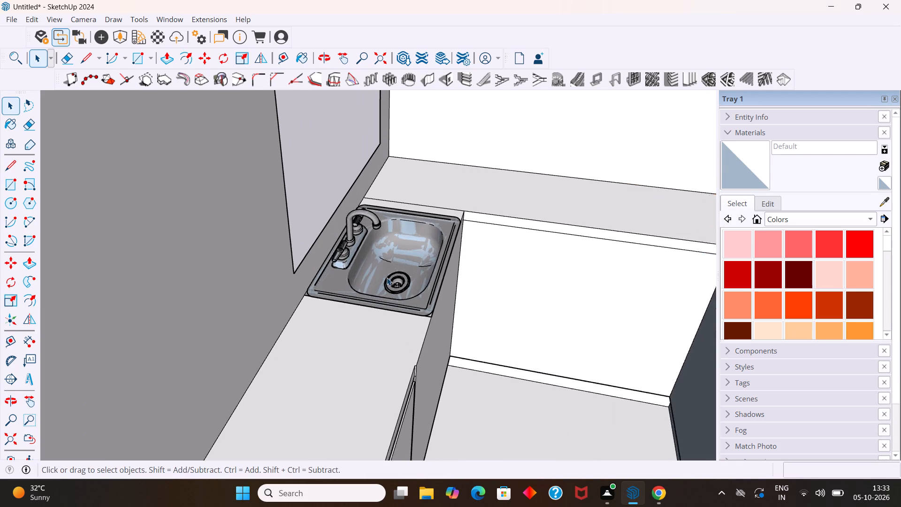
pyautogui.scroll(1, 387, 277)
pyautogui.doubleClick(488, 319)
pyautogui.scroll(-13, 485, 317)
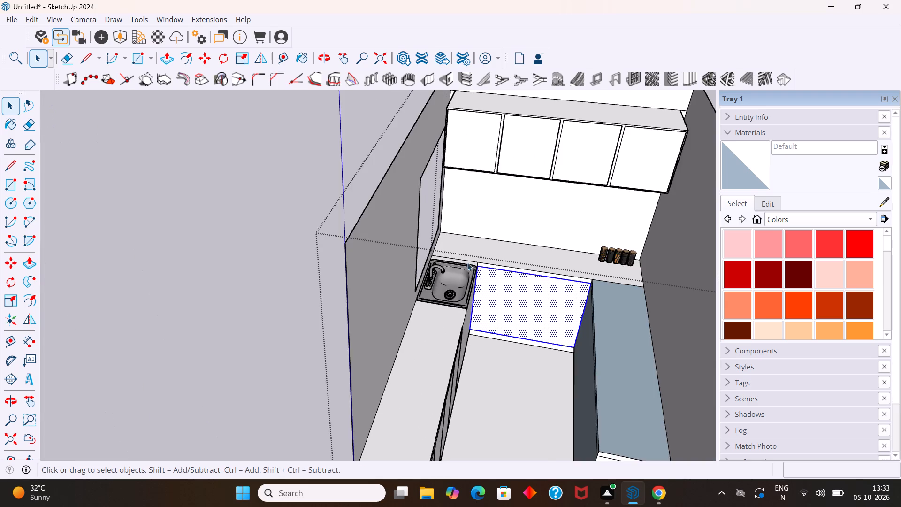
pyautogui.scroll(-1, 467, 263)
pyautogui.click(311, 287)
pyautogui.doubleClick(438, 319)
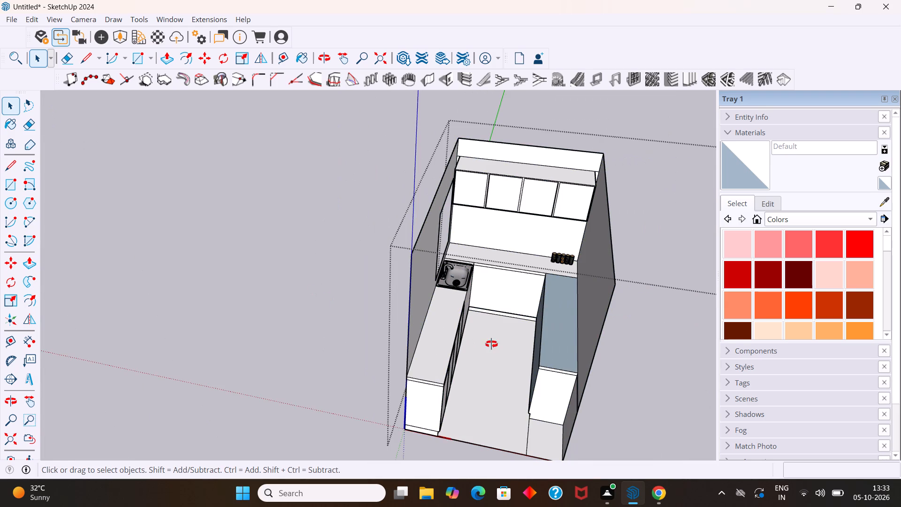
pyautogui.moveTo(492, 344); pyautogui.dragTo(475, 295, button='middle')
pyautogui.scroll(2, 499, 298)
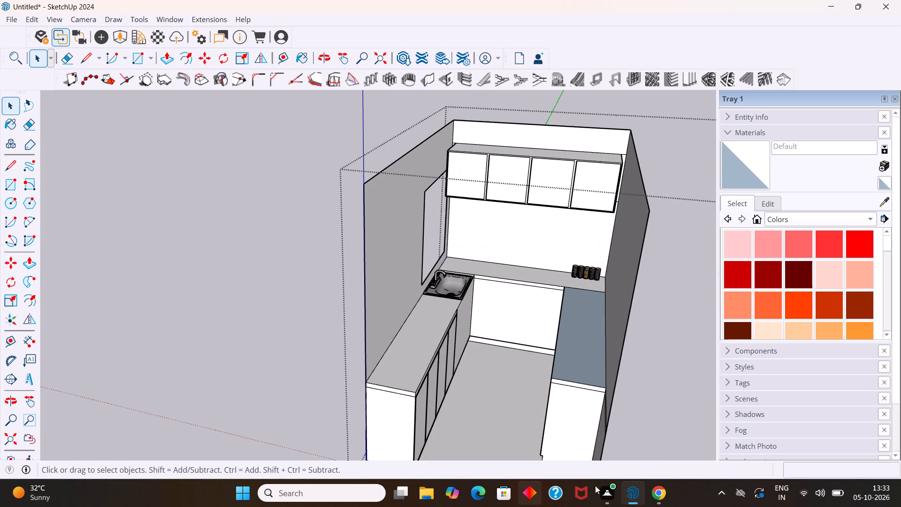
# Switch to 3D Warehouse in Chrome and search the models for "stove".
pyautogui.click(660, 496)
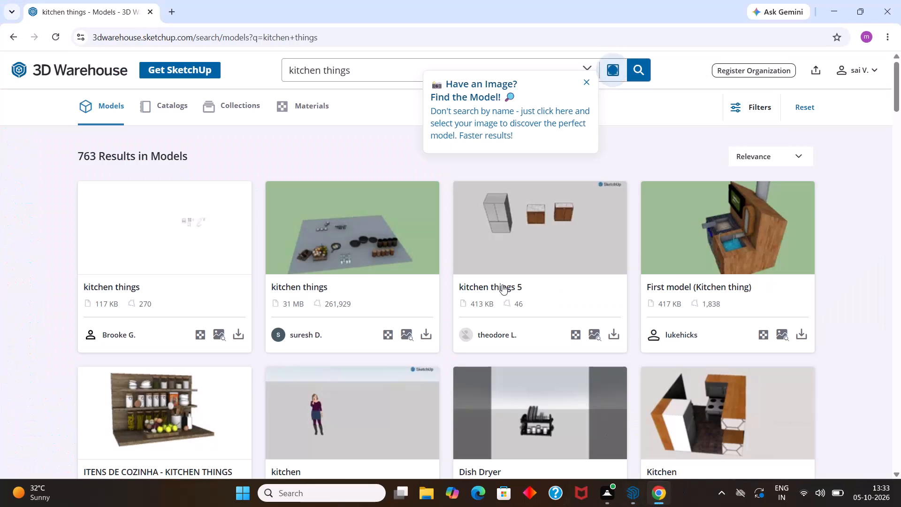
pyautogui.click(587, 69)
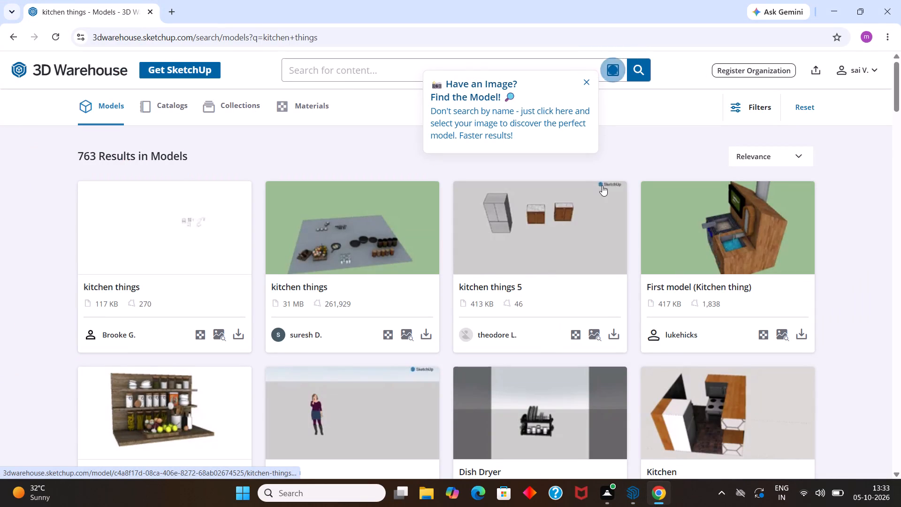
pyautogui.write('stove')
pyautogui.press('Return')
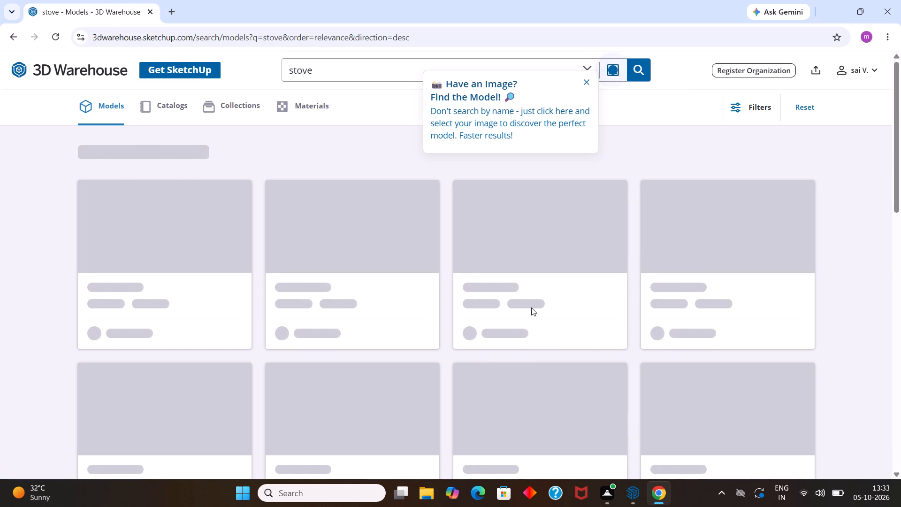
# Browse the stove models in the search results for a cooktop that suits the kitchen counter.
pyautogui.scroll(-1, 366, 286)
pyautogui.scroll(2, 364, 283)
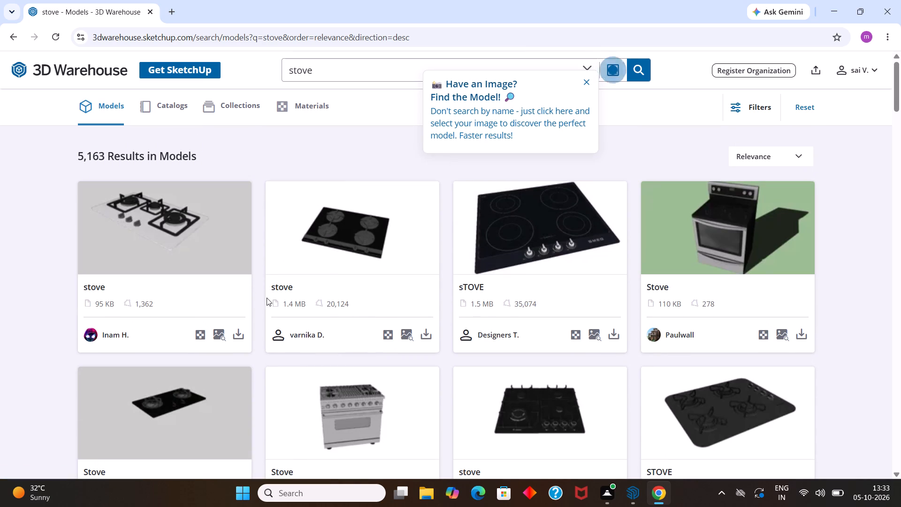
pyautogui.scroll(-5, 267, 298)
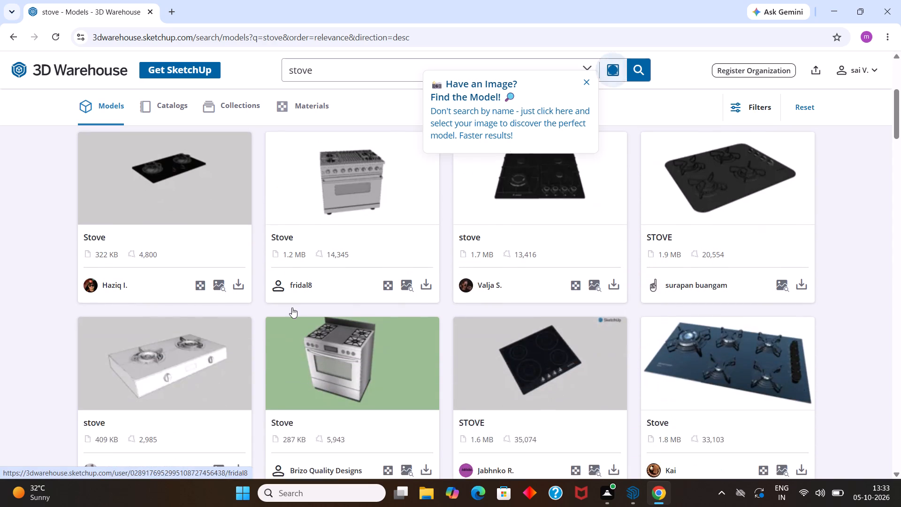
pyautogui.scroll(-3, 292, 307)
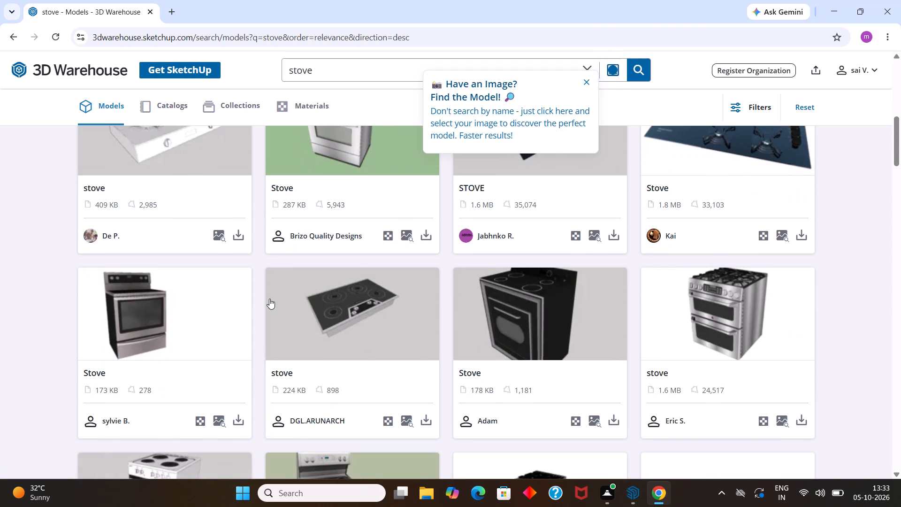
pyautogui.scroll(-8, 271, 294)
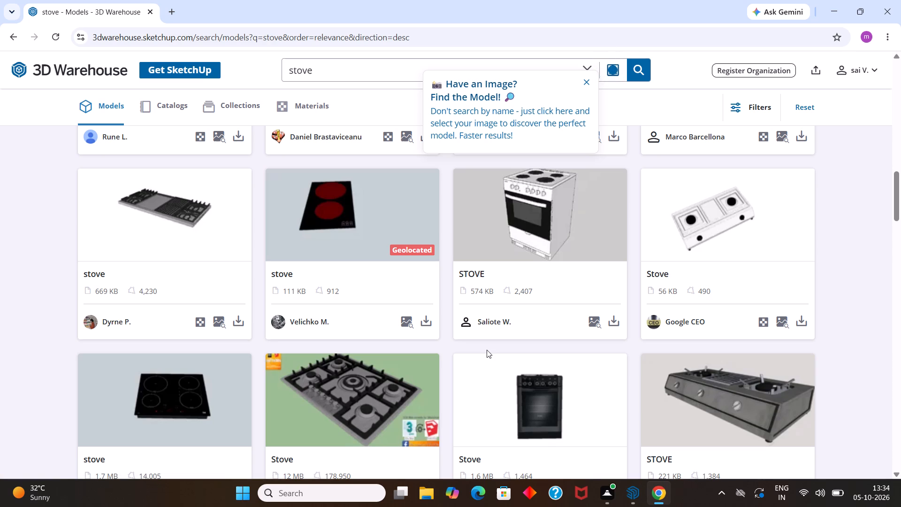
pyautogui.scroll(-4, 384, 241)
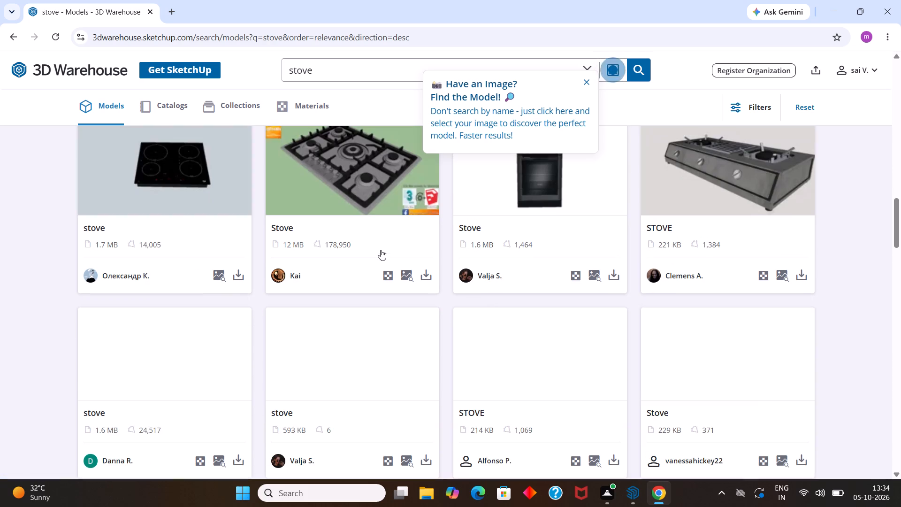
pyautogui.scroll(-12, 378, 249)
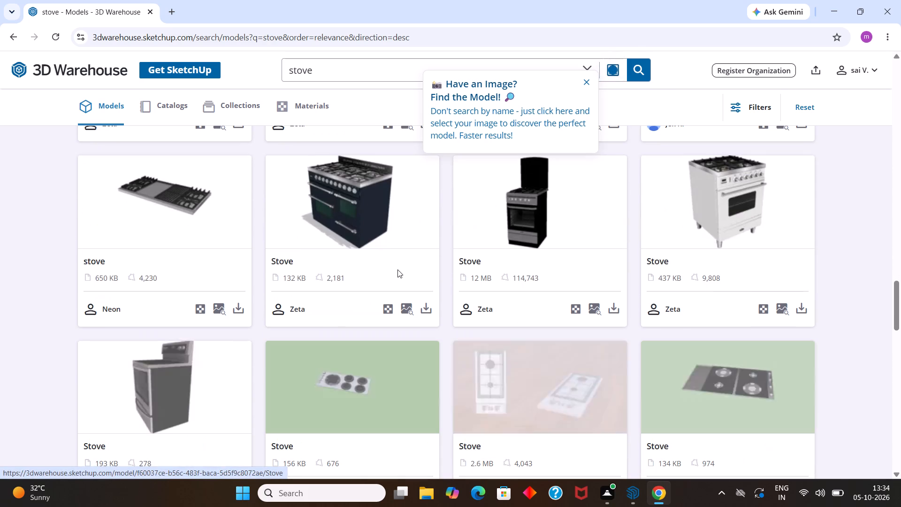
pyautogui.scroll(-5, 397, 268)
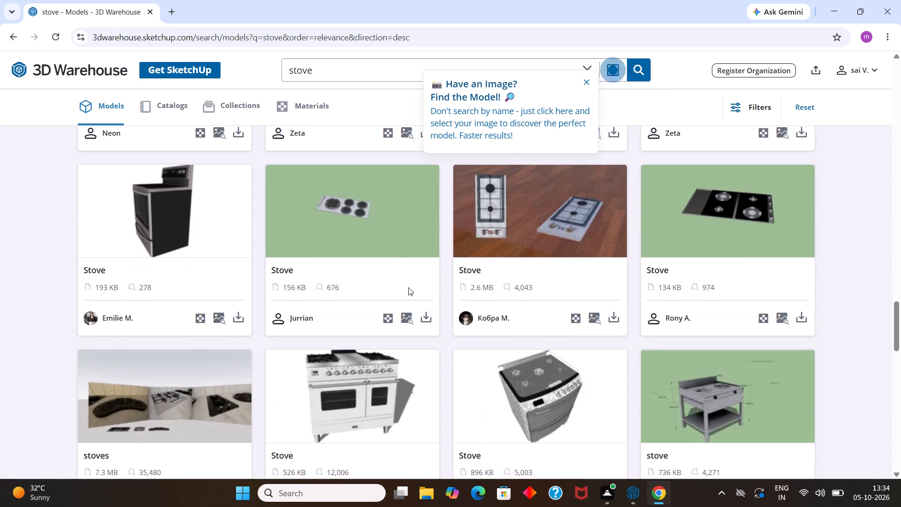
pyautogui.scroll(-5, 408, 287)
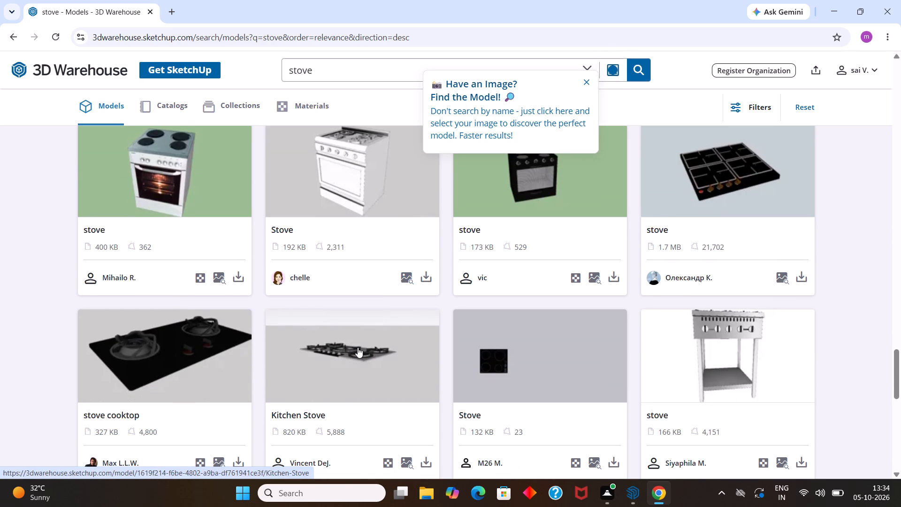
pyautogui.scroll(18, 363, 332)
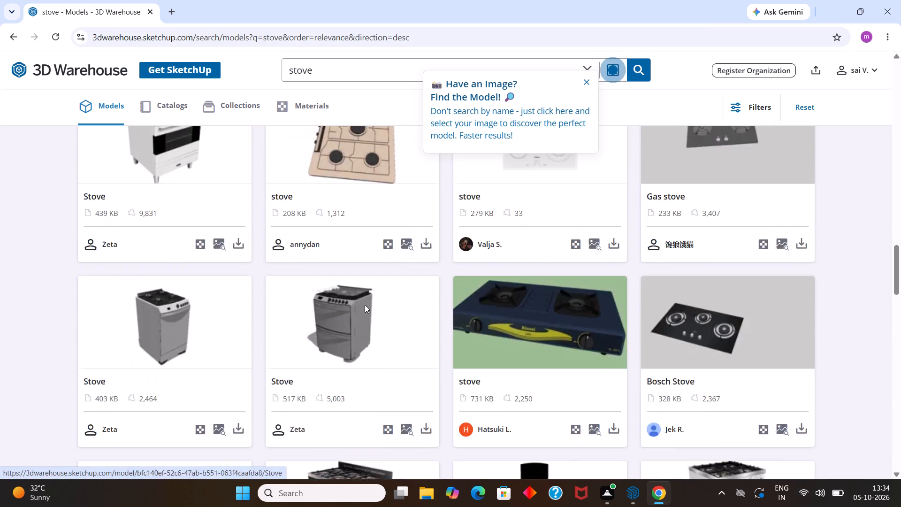
pyautogui.scroll(16, 365, 305)
pyautogui.scroll(9, 341, 315)
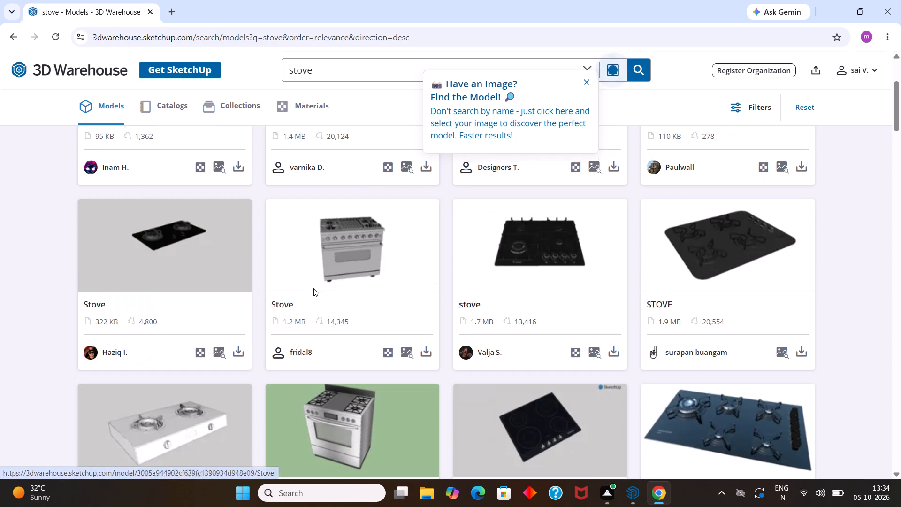
pyautogui.scroll(2, 313, 288)
pyautogui.click(147, 403)
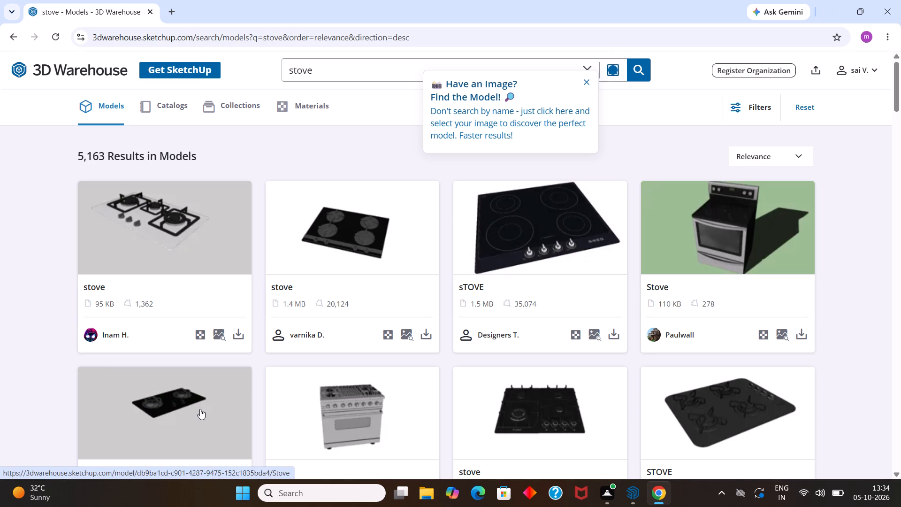
pyautogui.scroll(-4, 215, 407)
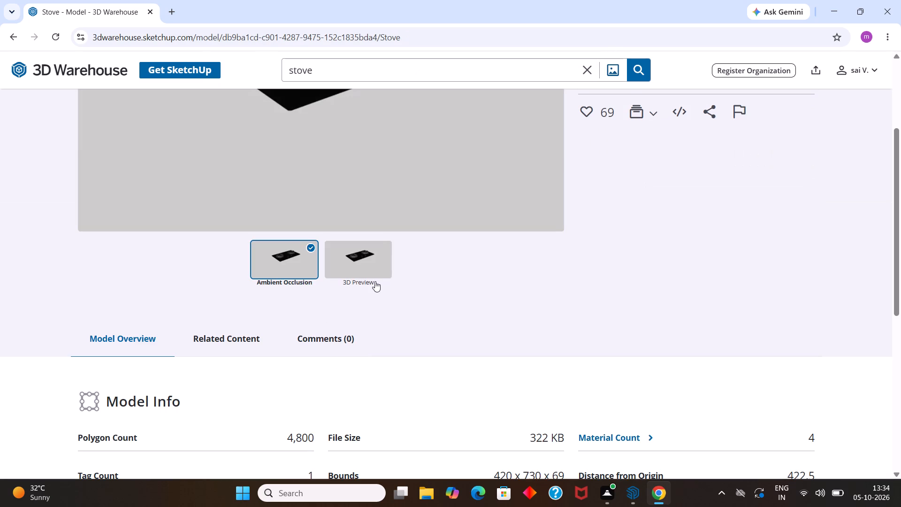
pyautogui.scroll(-6, 376, 280)
pyautogui.scroll(12, 377, 289)
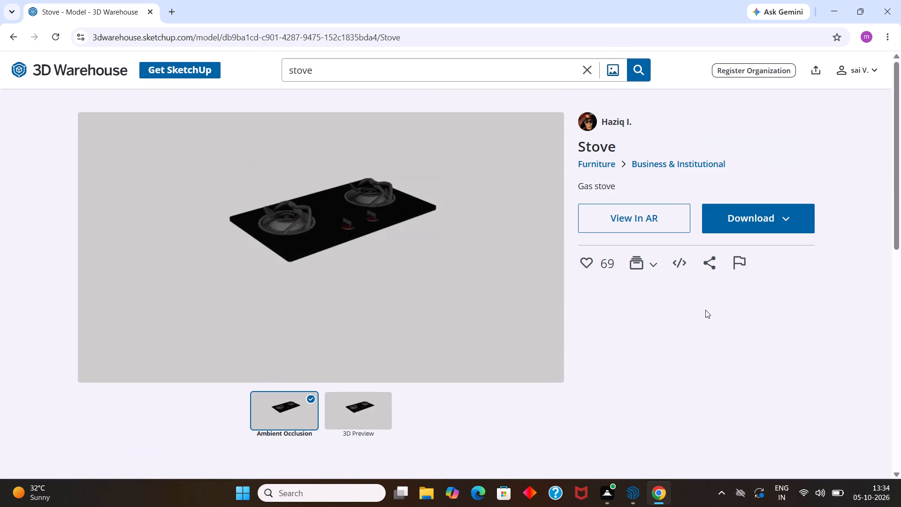
pyautogui.click(745, 218)
pyautogui.click(718, 243)
# Switch to SketchUp and import the downloaded GasStove_E model from the Downloads folder.
pyautogui.click(640, 489)
pyautogui.scroll(-4, 537, 320)
pyautogui.scroll(-4, 495, 306)
pyautogui.moveTo(561, 308); pyautogui.dragTo(564, 307, button='middle')
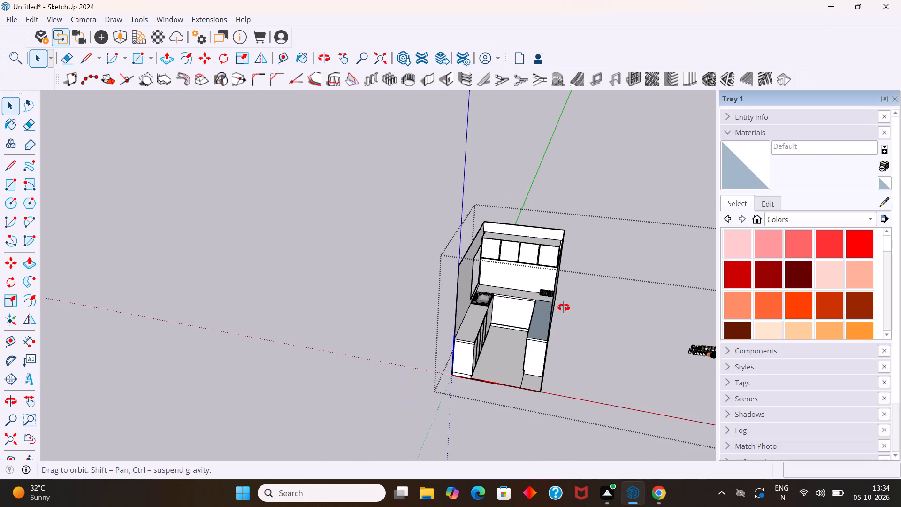
pyautogui.moveTo(564, 307); pyautogui.dragTo(611, 296, button='middle')
pyautogui.scroll(7, 506, 275)
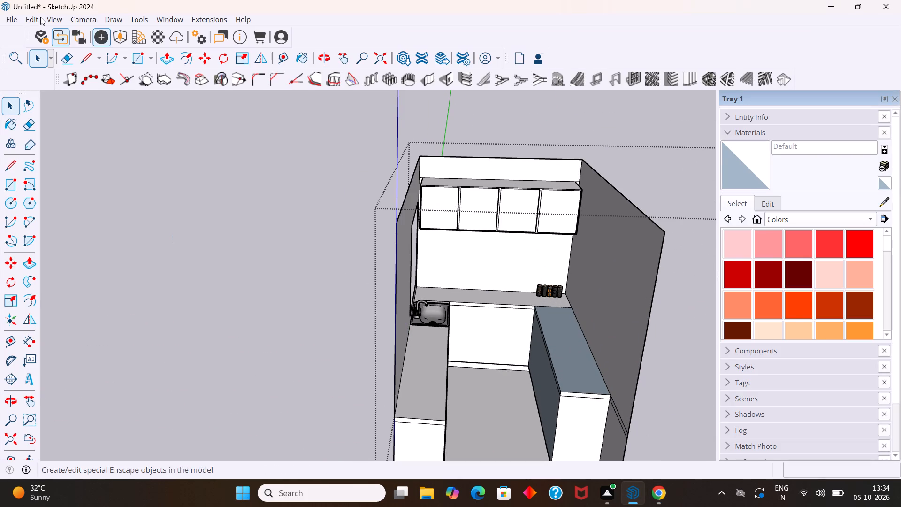
pyautogui.click(17, 19)
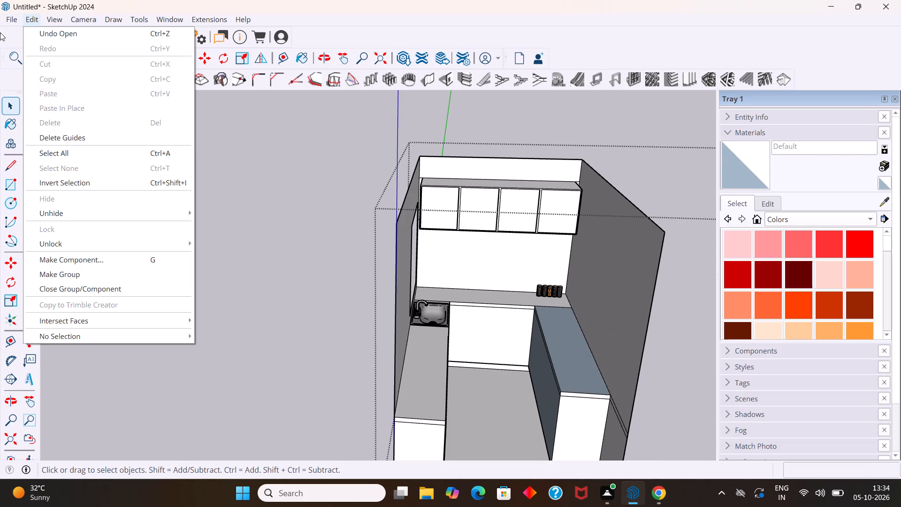
pyautogui.click(7, 17)
pyautogui.click(7, 17)
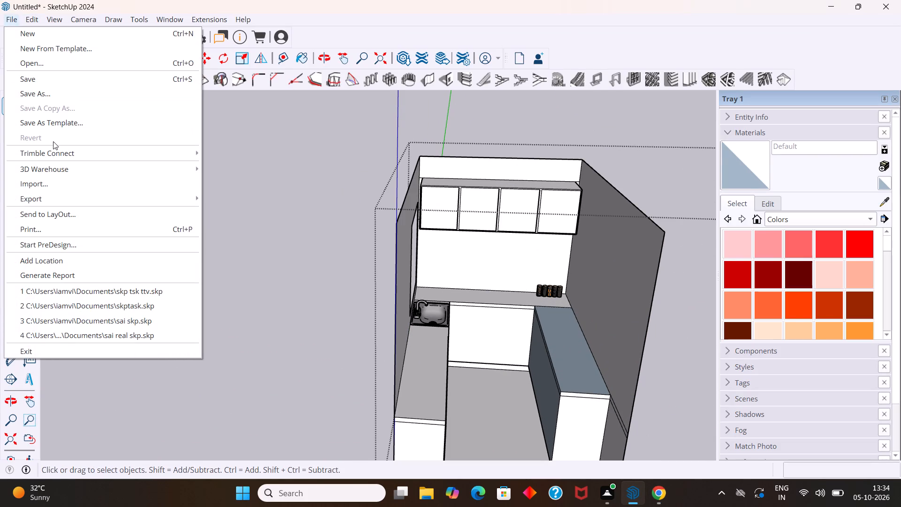
pyautogui.click(49, 182)
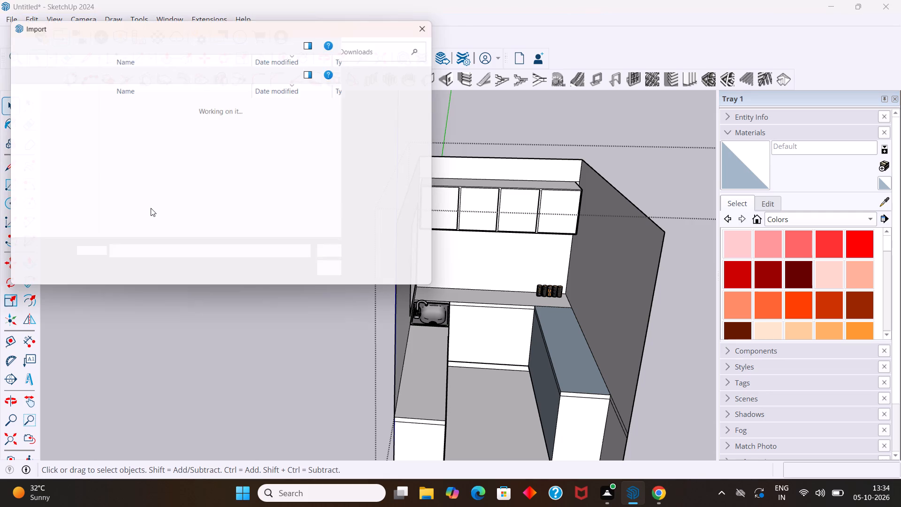
pyautogui.click(150, 124)
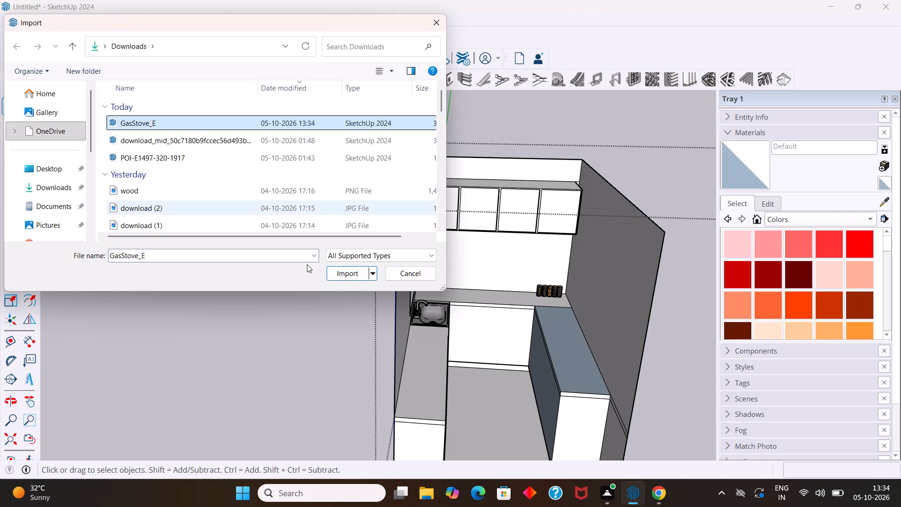
pyautogui.click(355, 273)
# Place the imported gas stove on the back countertop between the sink and the row of jars.
pyautogui.scroll(2, 480, 297)
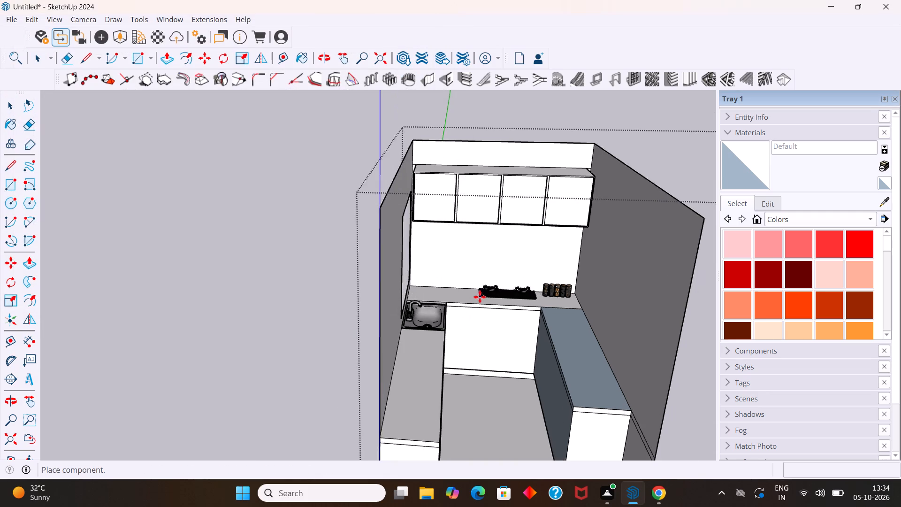
pyautogui.scroll(11, 480, 297)
pyautogui.moveTo(458, 307); pyautogui.dragTo(410, 391, button='middle')
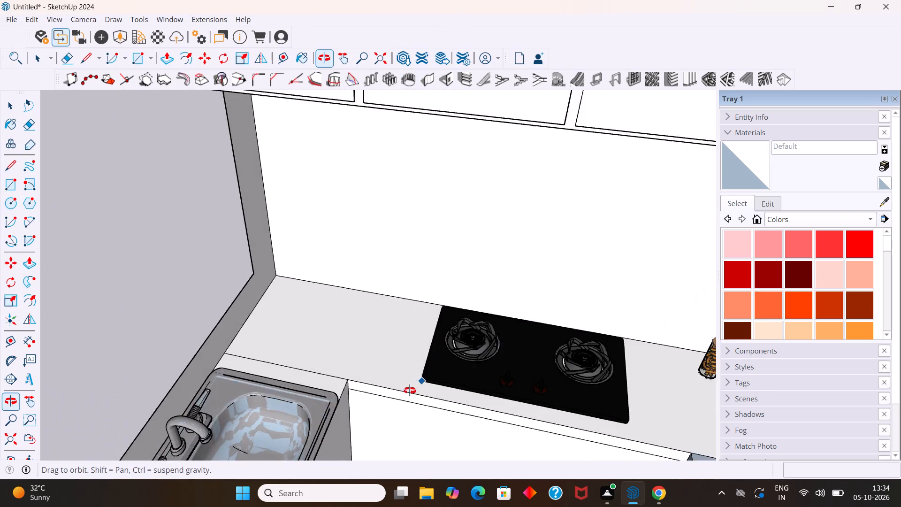
pyautogui.moveTo(410, 391); pyautogui.dragTo(348, 394, button='middle')
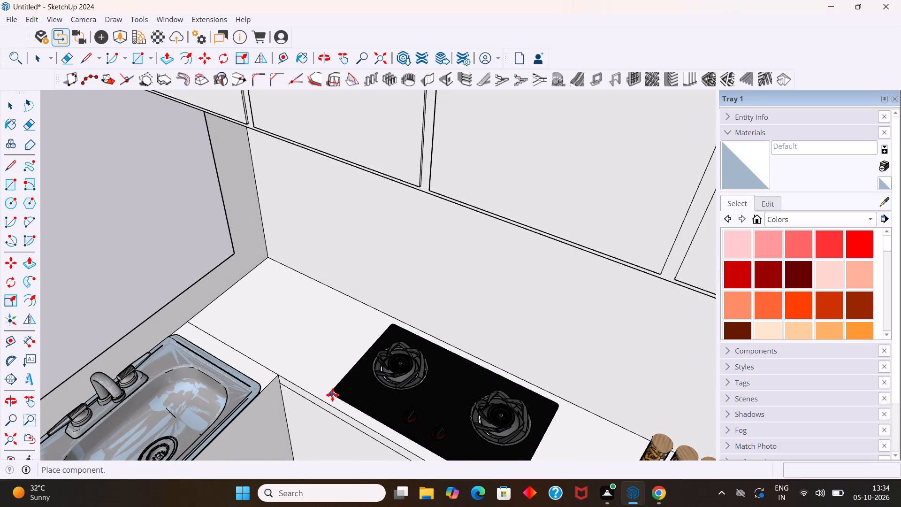
pyautogui.click(332, 395)
pyautogui.moveTo(412, 394); pyautogui.dragTo(469, 268, button='middle')
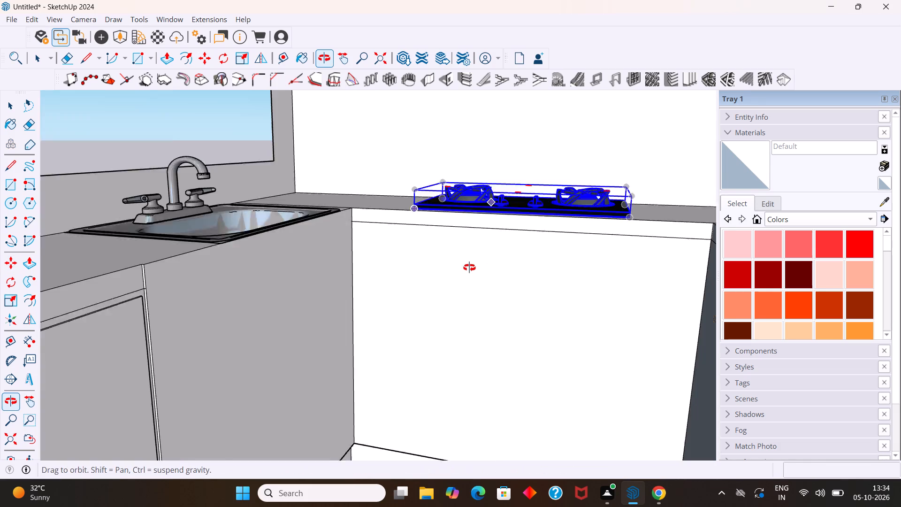
pyautogui.moveTo(469, 268); pyautogui.dragTo(444, 356, button='middle')
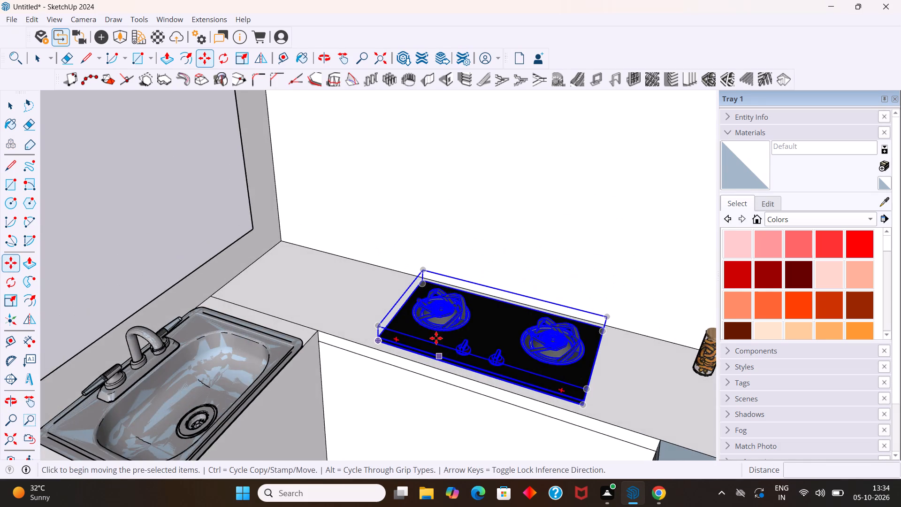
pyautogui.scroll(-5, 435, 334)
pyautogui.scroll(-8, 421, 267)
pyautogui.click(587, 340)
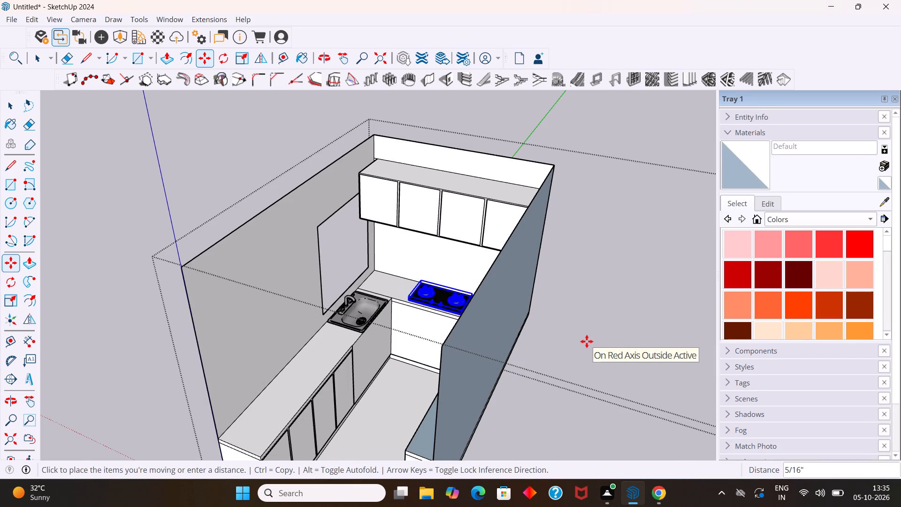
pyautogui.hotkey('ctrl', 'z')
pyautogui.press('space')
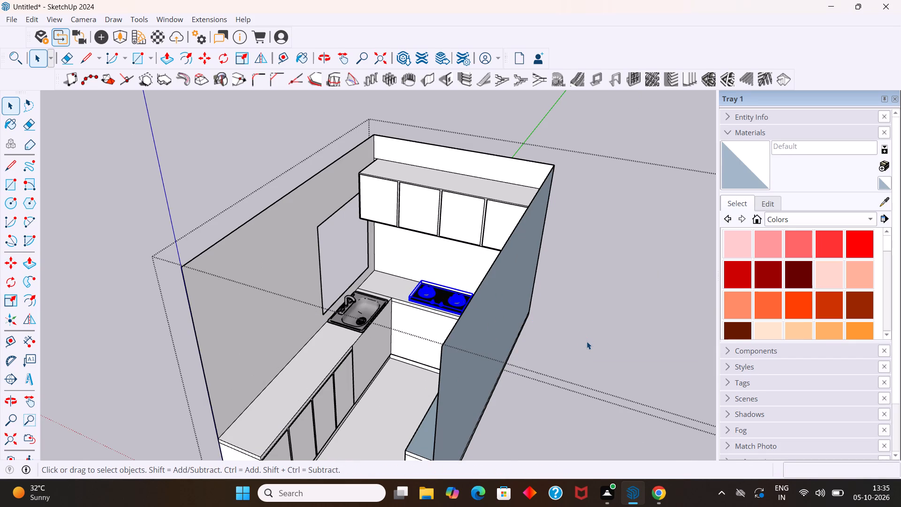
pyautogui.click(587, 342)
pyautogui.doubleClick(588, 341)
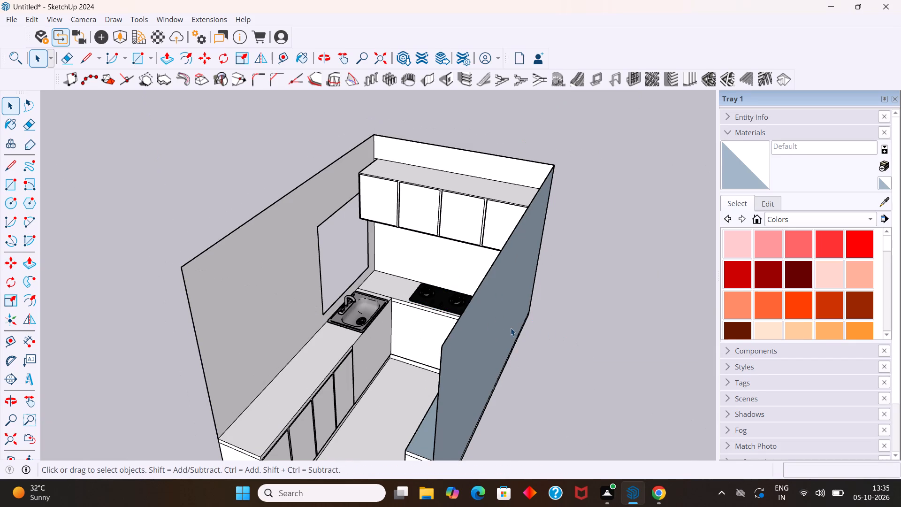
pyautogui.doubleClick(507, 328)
# Check the stove's placement on the back counter beneath the upper cabinets and within the whole kitchen.
pyautogui.scroll(3, 486, 341)
pyautogui.moveTo(486, 338); pyautogui.dragTo(553, 332, button='middle')
pyautogui.scroll(-1, 551, 333)
pyautogui.moveTo(545, 333); pyautogui.dragTo(579, 219, button='middle')
pyautogui.scroll(3, 511, 273)
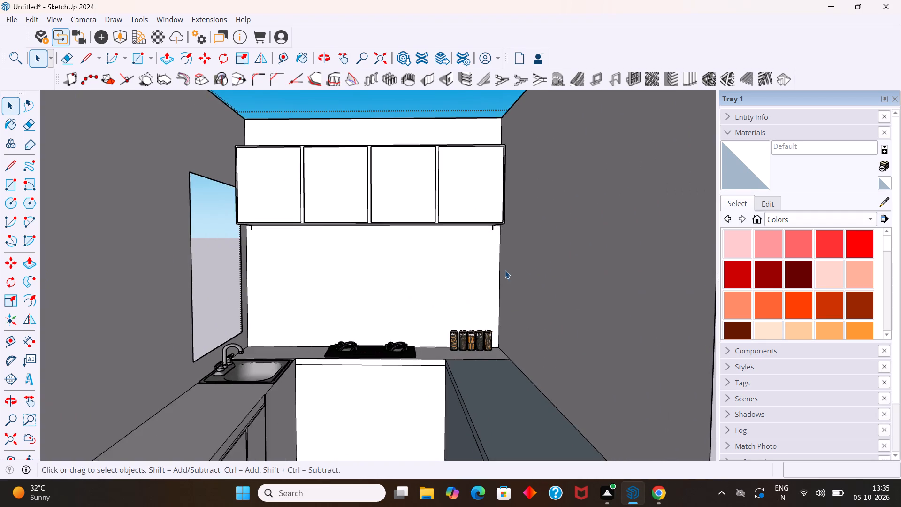
pyautogui.middleClick(500, 269)
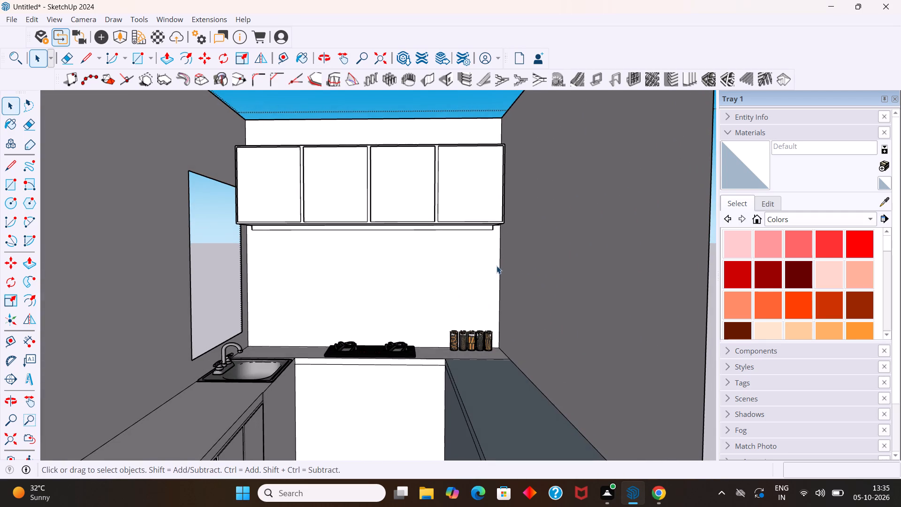
pyautogui.scroll(-4, 496, 264)
pyautogui.moveTo(491, 264); pyautogui.dragTo(486, 283, button='middle')
pyautogui.scroll(1, 450, 268)
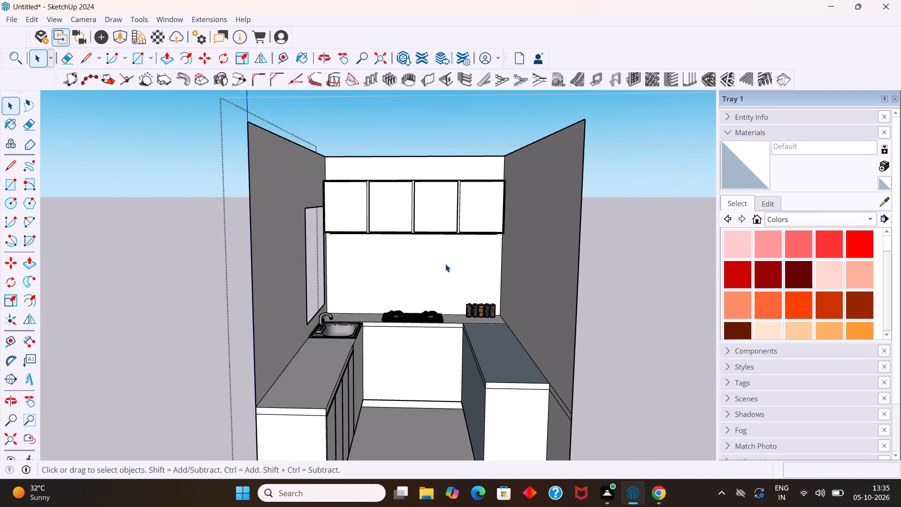
pyautogui.scroll(2, 445, 264)
pyautogui.moveTo(433, 241); pyautogui.dragTo(429, 192, button='middle')
pyautogui.scroll(-3, 430, 197)
pyautogui.moveTo(428, 208); pyautogui.dragTo(420, 232, button='middle')
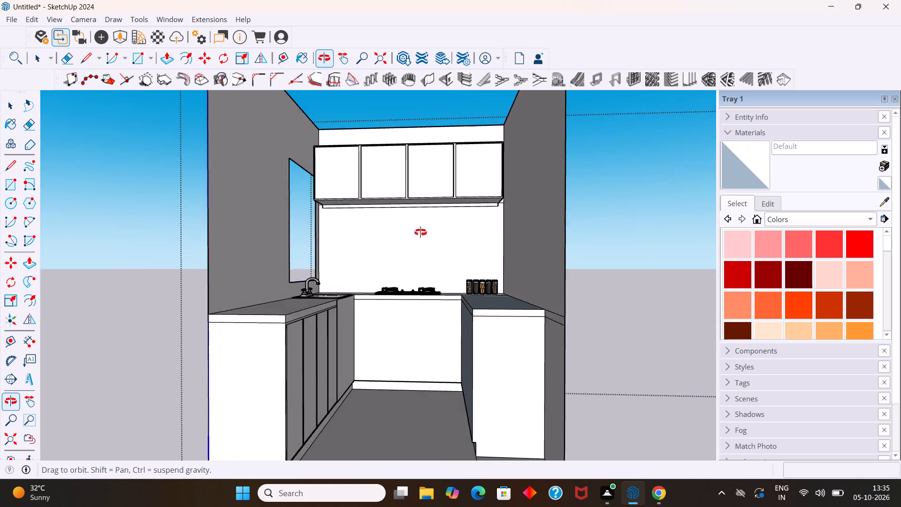
pyautogui.moveTo(420, 232); pyautogui.dragTo(435, 302, button='middle')
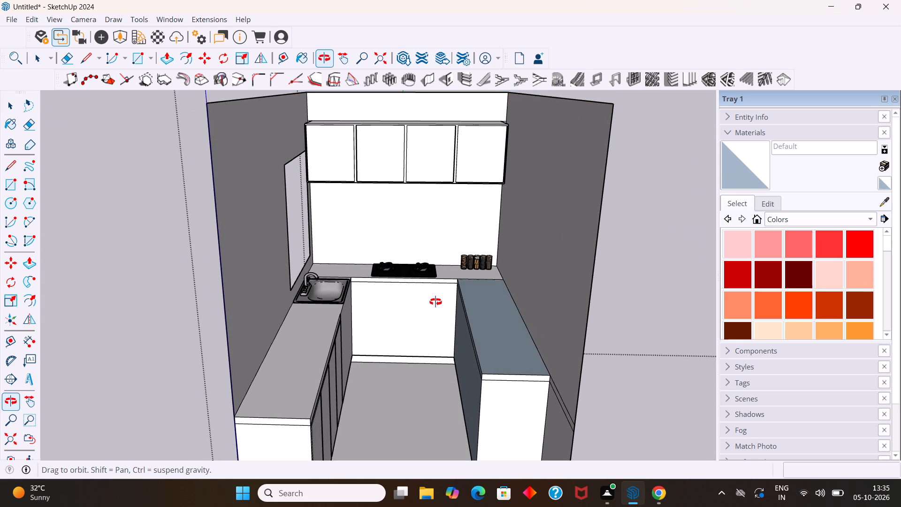
pyautogui.moveTo(435, 302); pyautogui.dragTo(426, 293, button='middle')
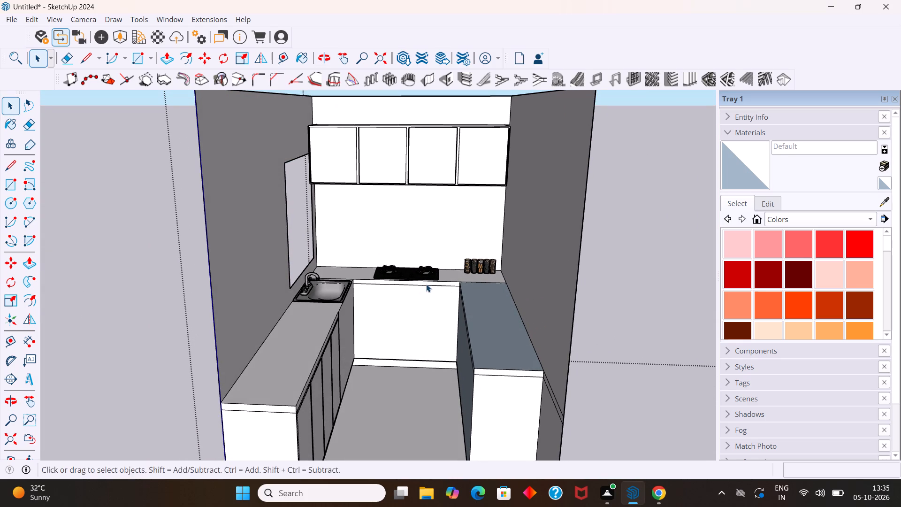
pyautogui.moveTo(423, 279); pyautogui.dragTo(412, 273, button='middle')
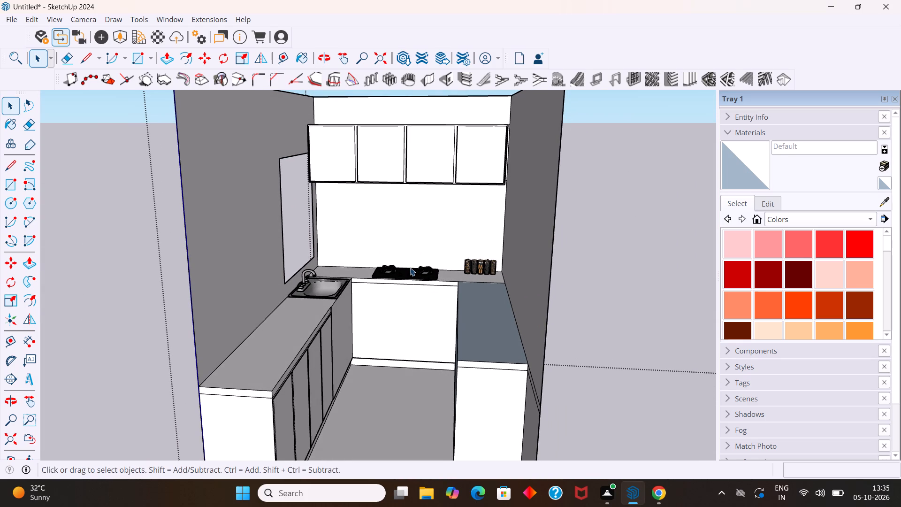
pyautogui.scroll(2, 410, 268)
pyautogui.scroll(-2, 411, 262)
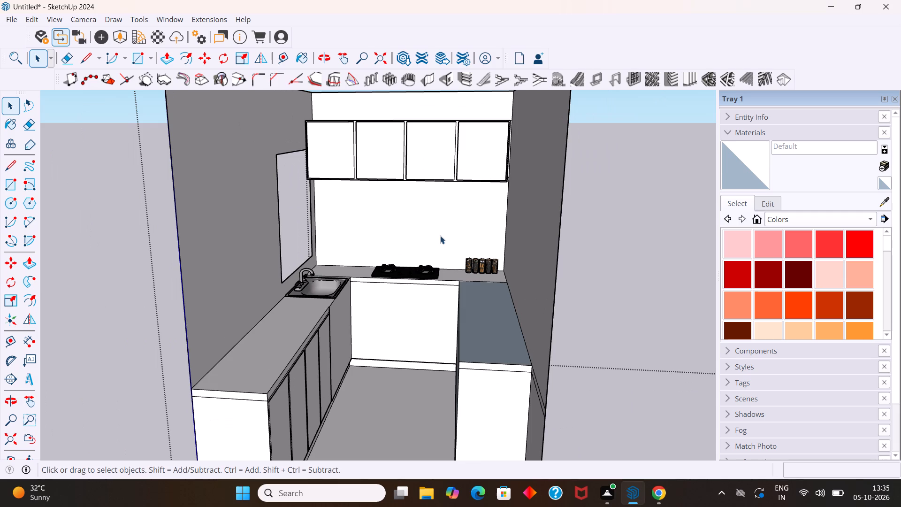
# Switch to 3D Warehouse in Chrome and search the models for "bowls".
pyautogui.click(665, 492)
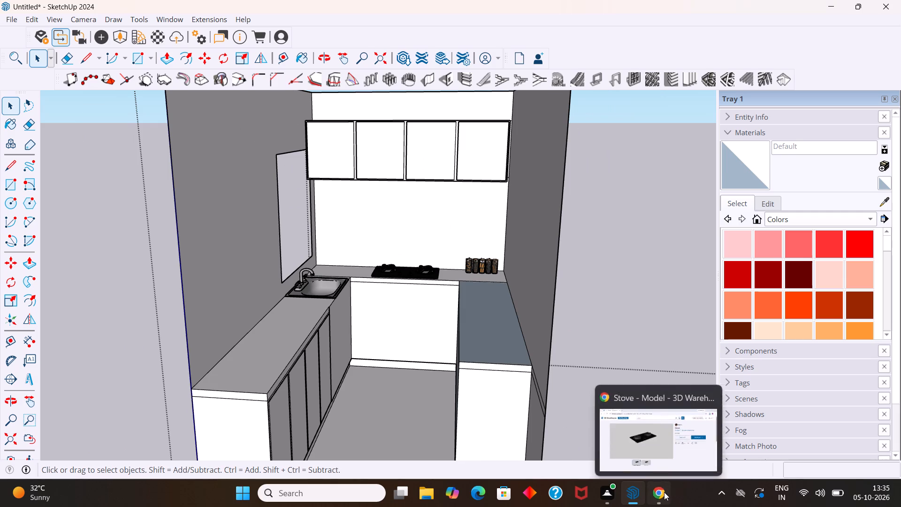
pyautogui.click(588, 72)
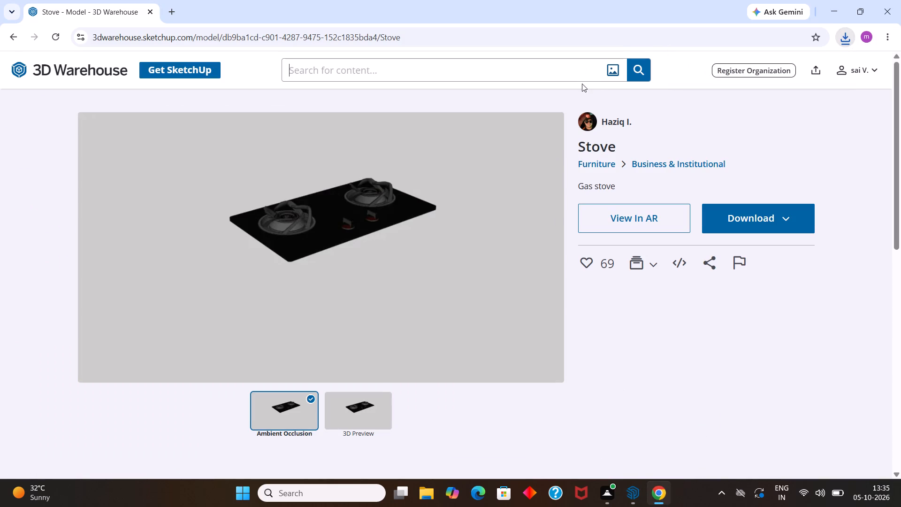
pyautogui.press('b')
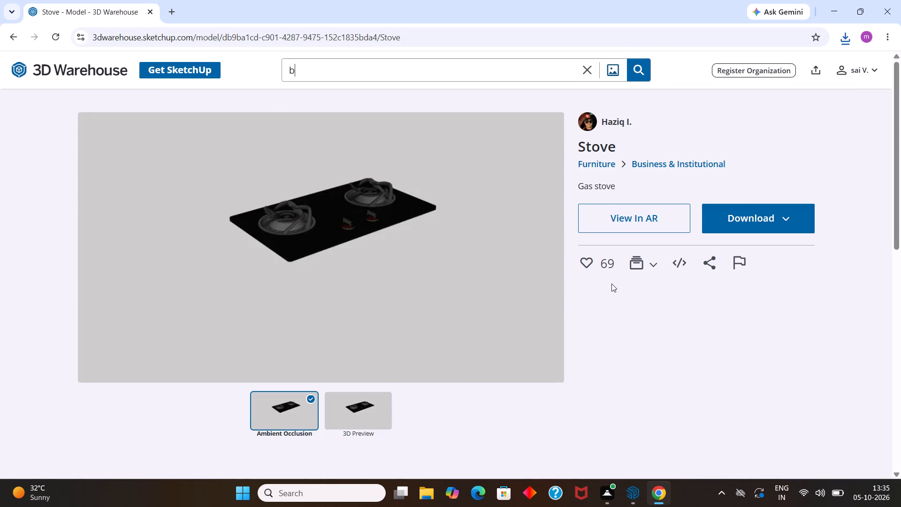
pyautogui.write('owls')
pyautogui.press('Return')
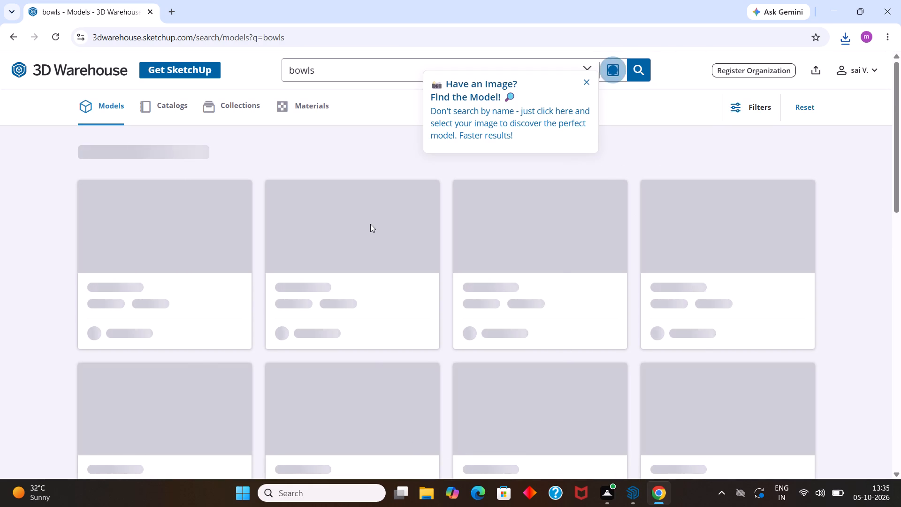
# Browse the bowl models in the search results for a set that suits the kitchen counter.
pyautogui.scroll(-1, 399, 223)
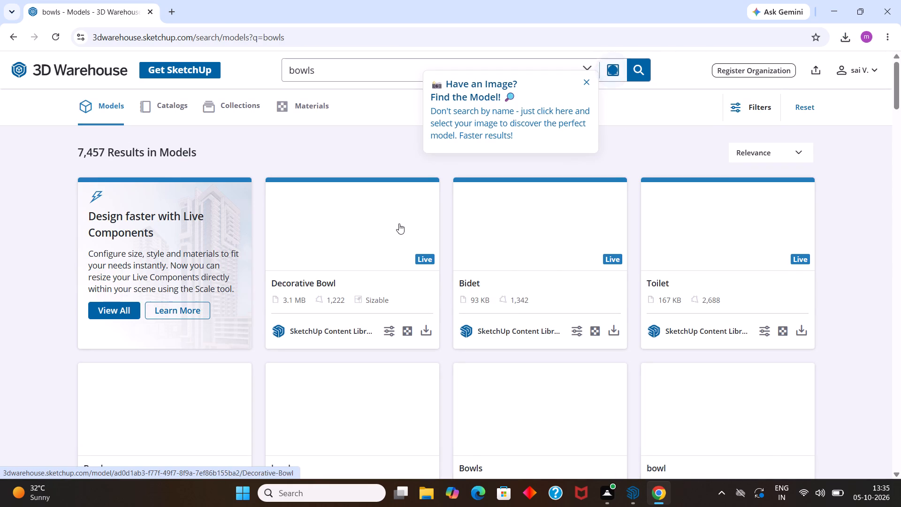
pyautogui.scroll(-3, 399, 223)
pyautogui.scroll(7, 399, 229)
pyautogui.scroll(-4, 397, 223)
pyautogui.scroll(6, 397, 223)
pyautogui.scroll(-6, 397, 223)
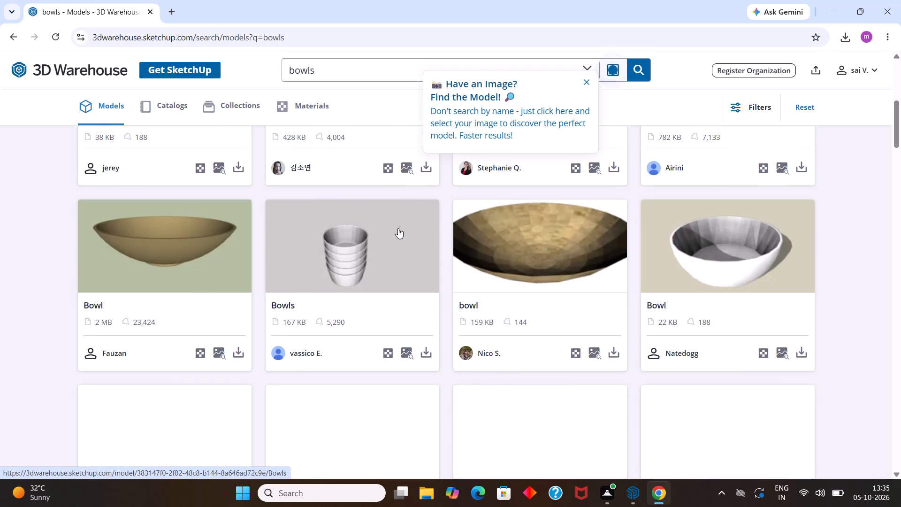
pyautogui.scroll(-6, 398, 228)
pyautogui.scroll(1, 398, 228)
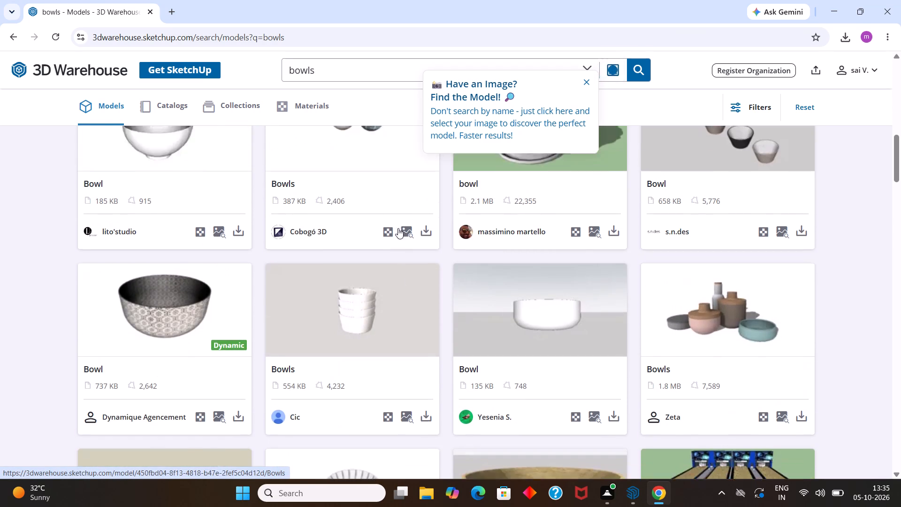
pyautogui.scroll(-7, 398, 228)
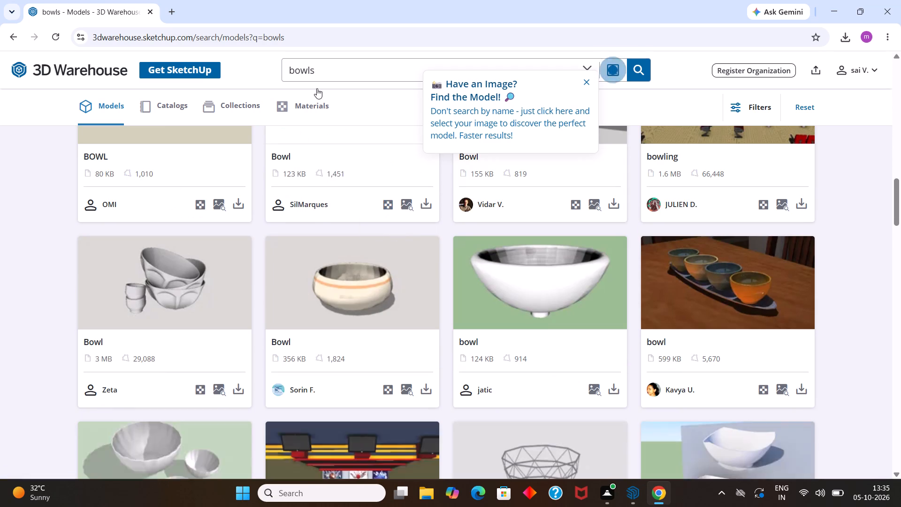
# Refine the model search to "kitchen bowls".
pyautogui.click(283, 70)
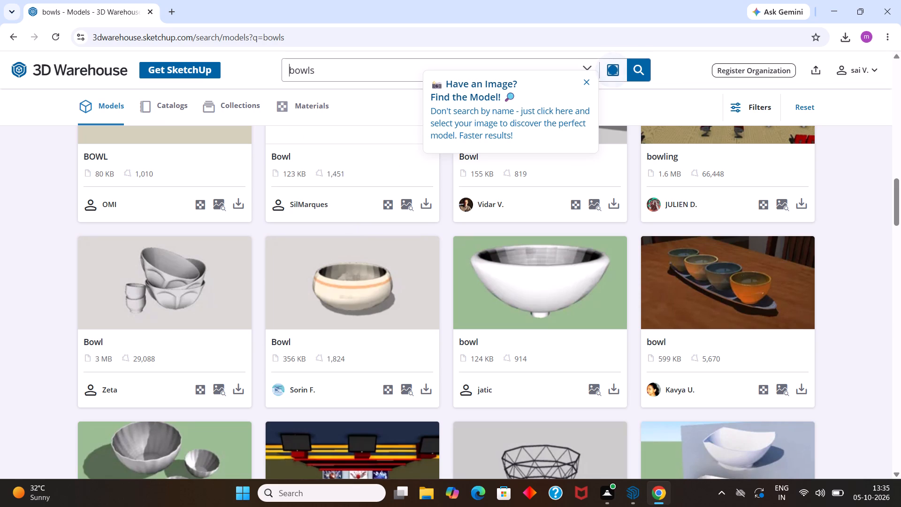
pyautogui.write('kitchen')
pyautogui.press('space')
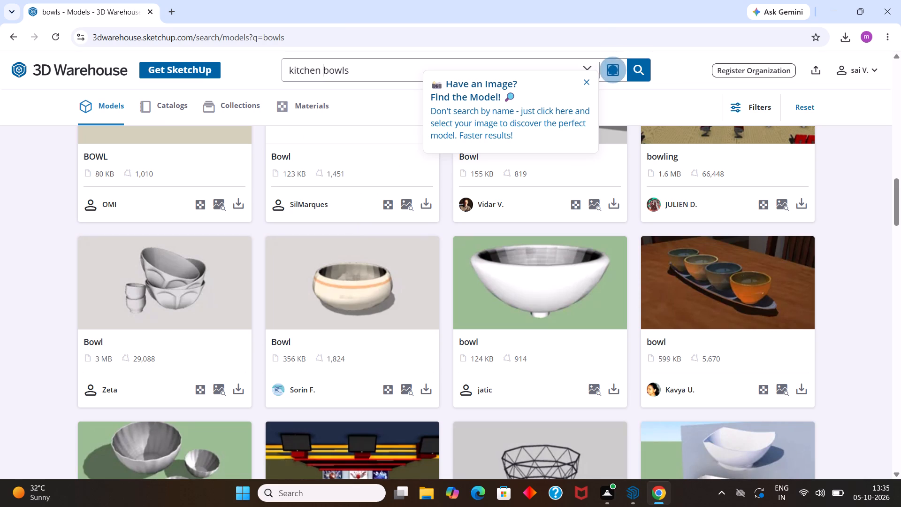
pyautogui.press('Return')
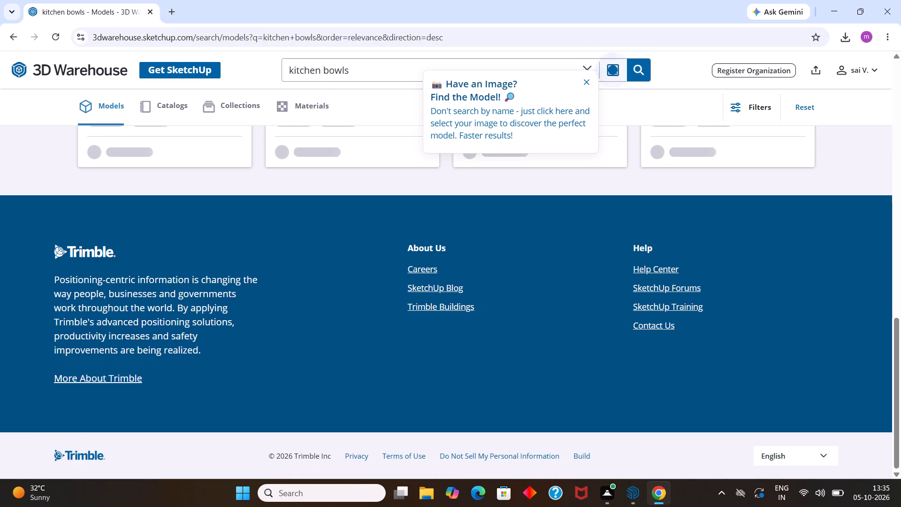
pyautogui.scroll(8, 364, 204)
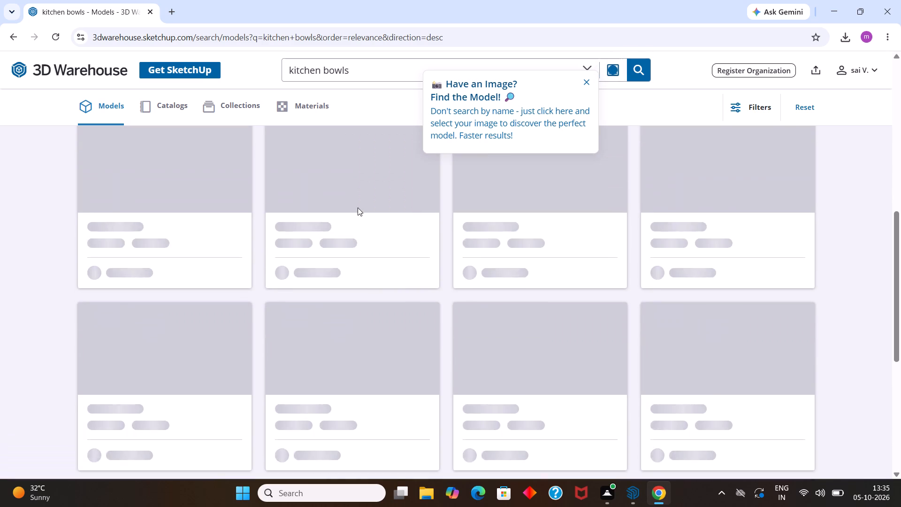
# Find the "Kitchen Decorations: Fruit Bowl" model in the kitchen bowls results and download it as a SketchUp file.
pyautogui.scroll(11, 339, 188)
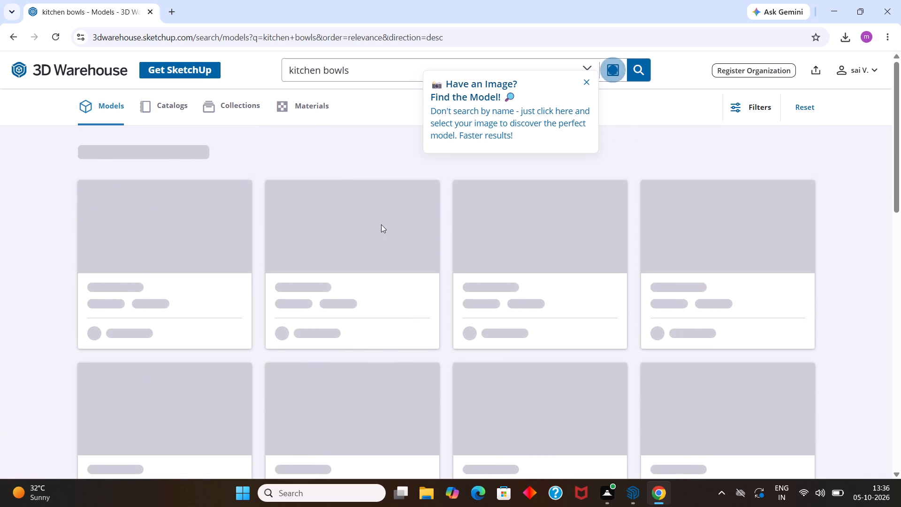
pyautogui.click(589, 85)
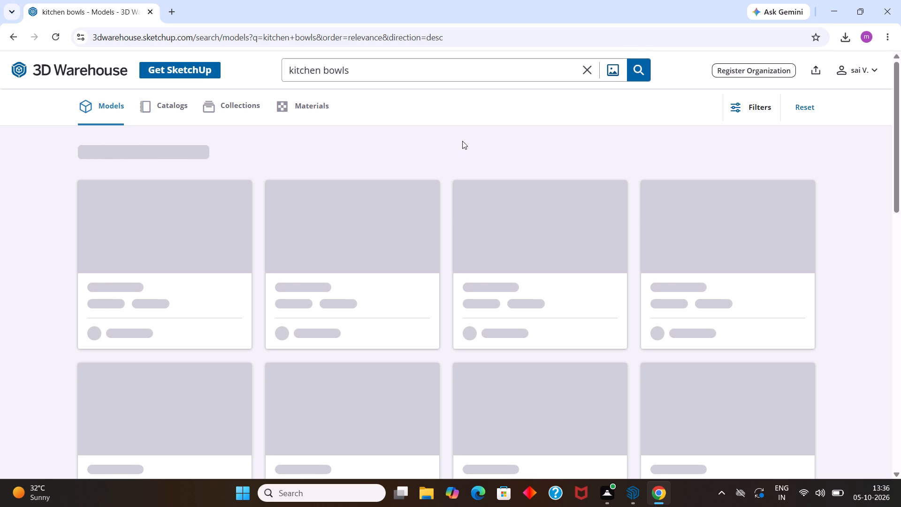
pyautogui.scroll(-3, 473, 160)
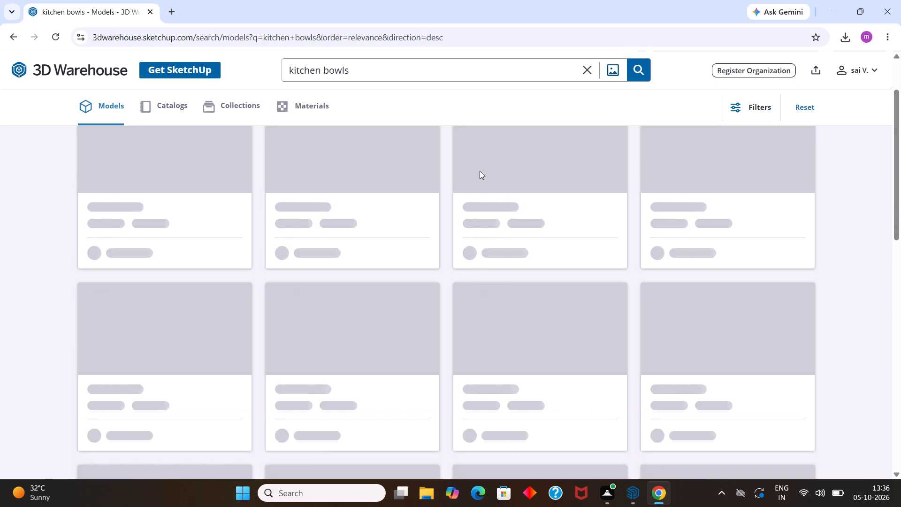
pyautogui.scroll(4, 480, 171)
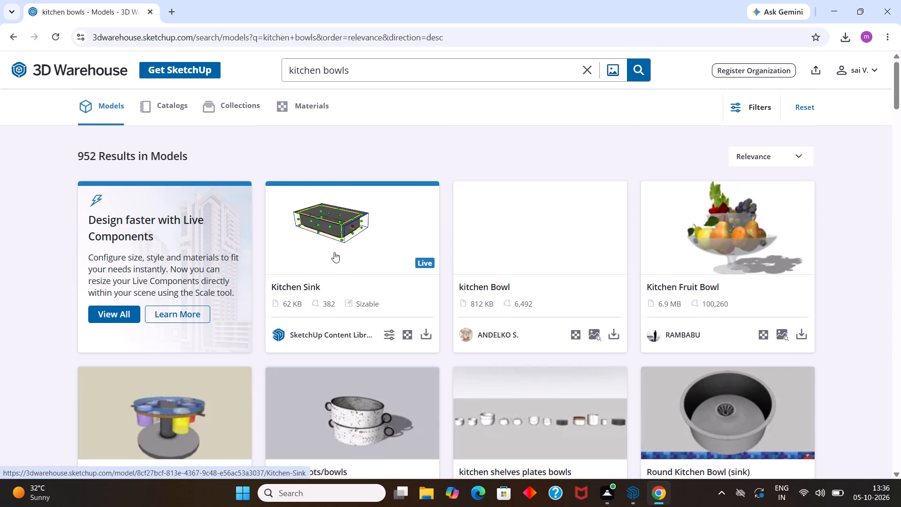
pyautogui.scroll(-3, 325, 268)
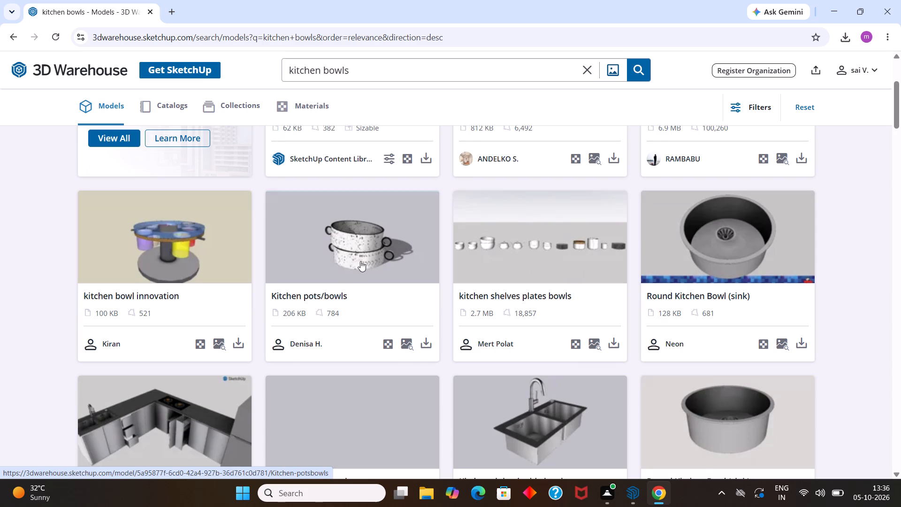
pyautogui.scroll(-7, 360, 261)
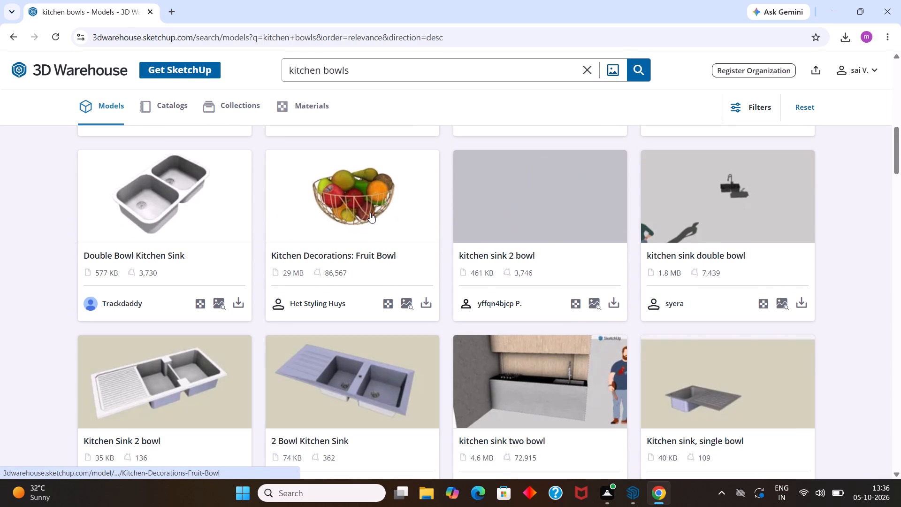
pyautogui.click(427, 299)
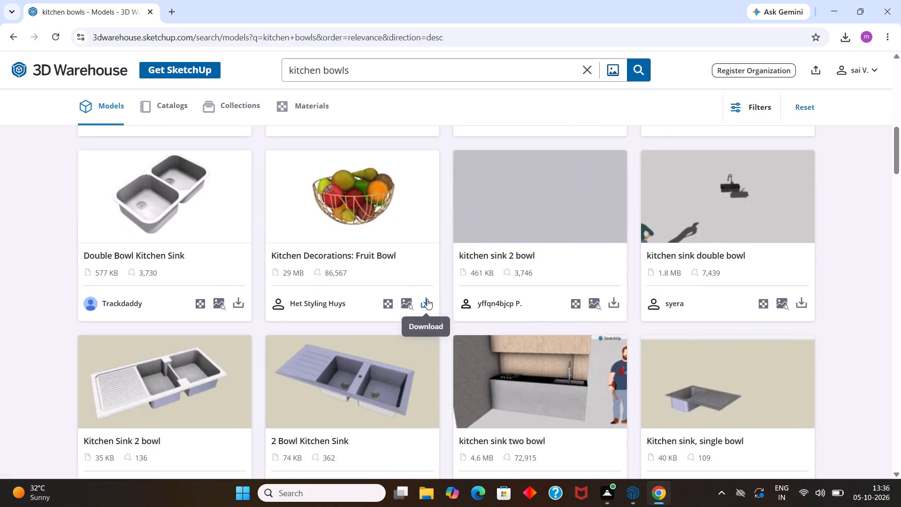
pyautogui.click(448, 326)
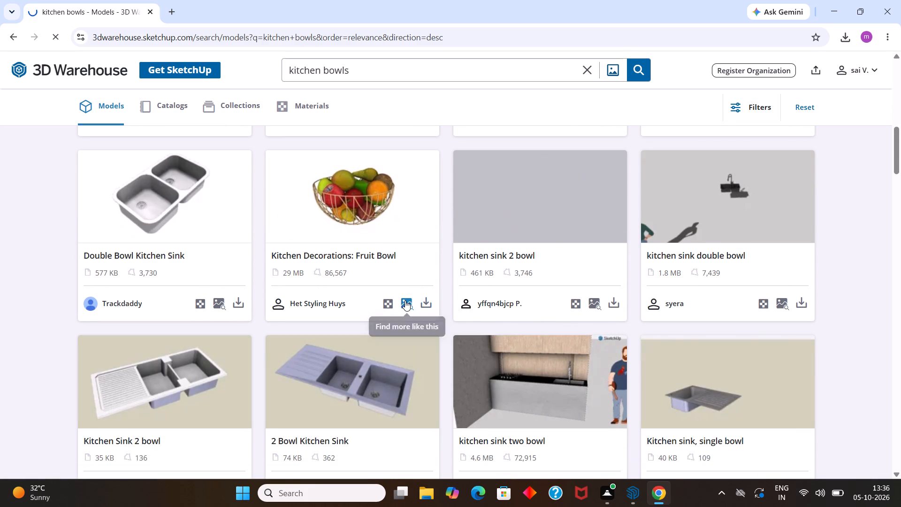
# Download the "Gía bát / Bowl price / Kitchen" dish rack model from the results as a SketchUp file.
pyautogui.scroll(-8, 405, 300)
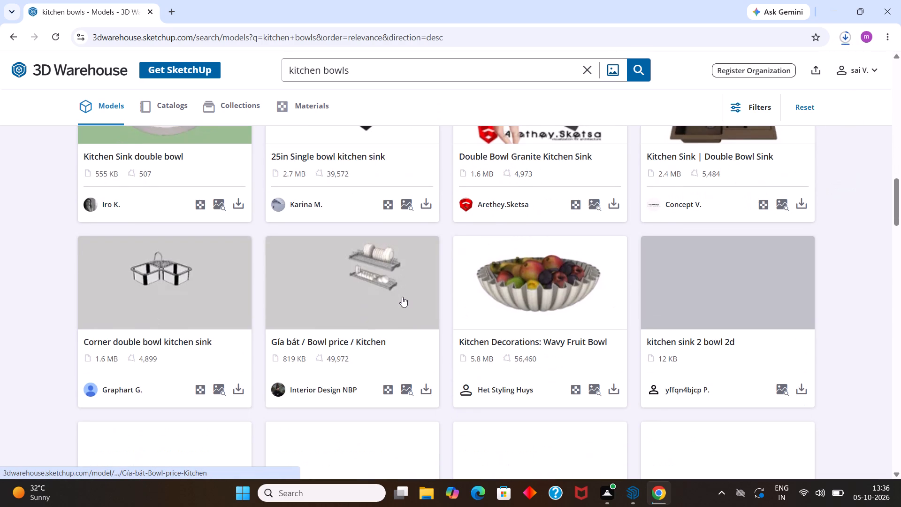
pyautogui.scroll(-4, 402, 297)
pyautogui.scroll(5, 401, 296)
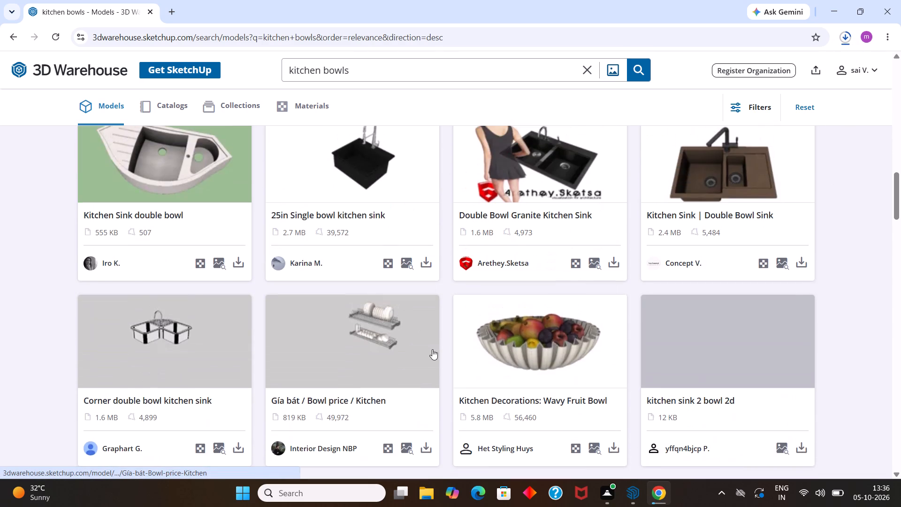
pyautogui.scroll(-3, 412, 371)
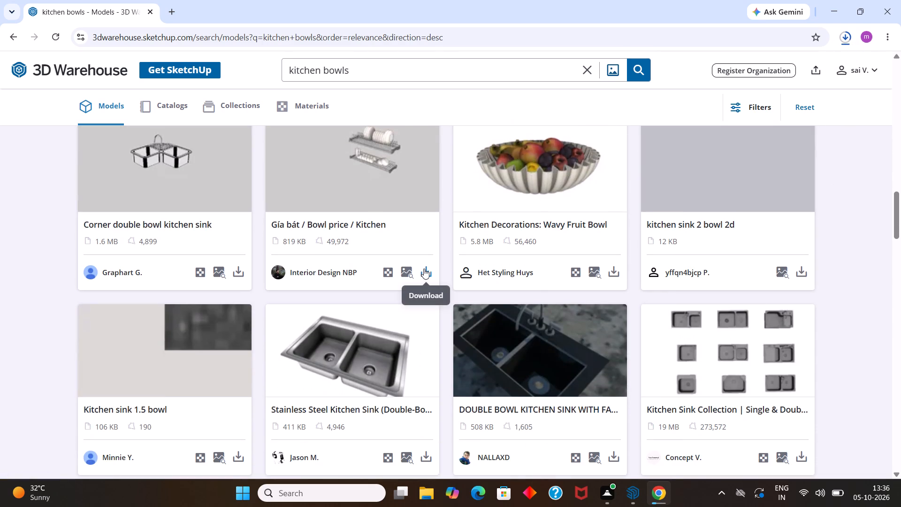
pyautogui.click(424, 269)
pyautogui.click(454, 299)
# Browse the remaining kitchen bowls results for further bowls or pots that suit the counter.
pyautogui.scroll(-5, 444, 298)
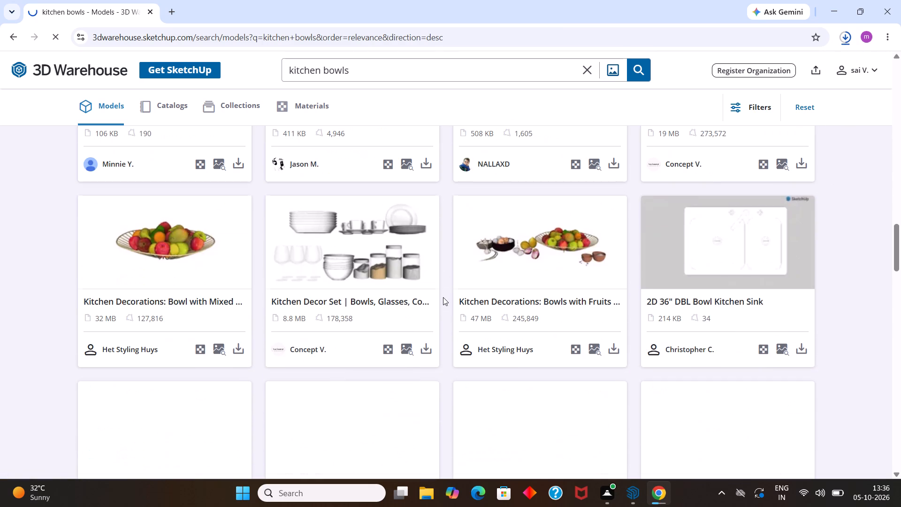
pyautogui.scroll(-3, 401, 281)
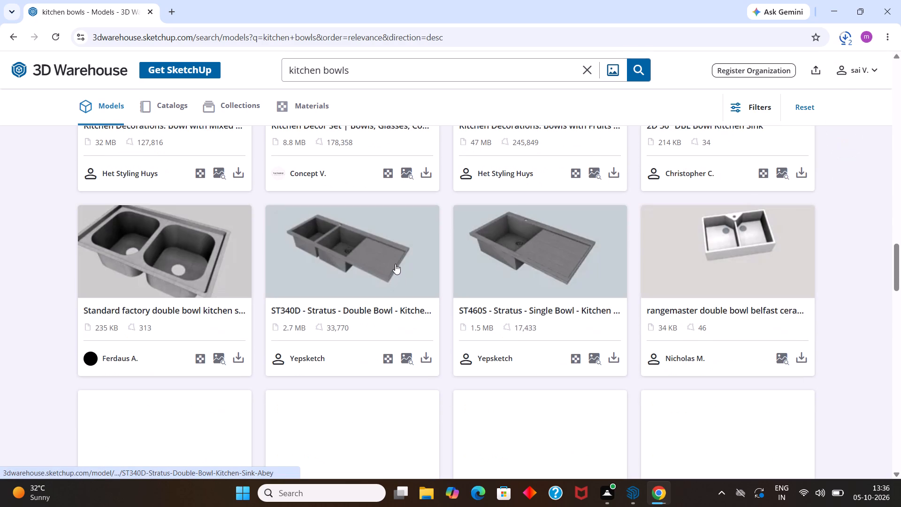
pyautogui.scroll(15, 395, 264)
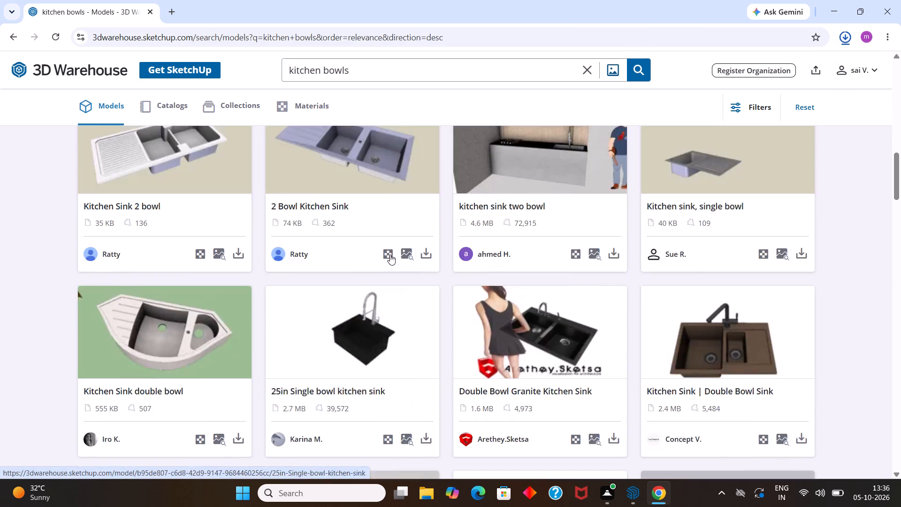
pyautogui.scroll(13, 390, 254)
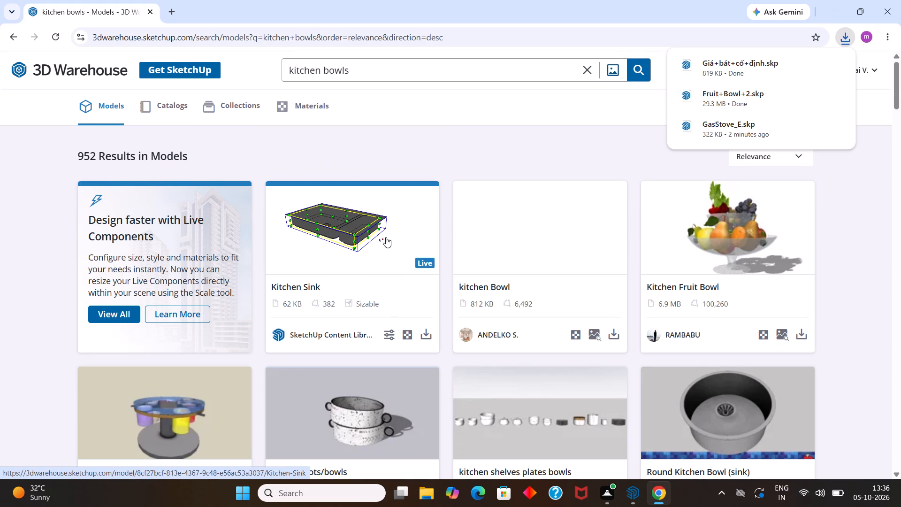
pyautogui.scroll(-2, 386, 237)
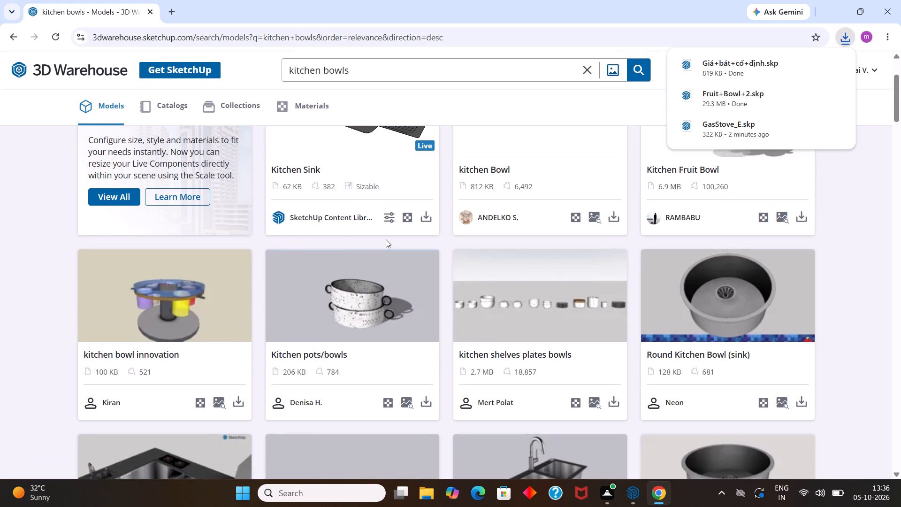
pyautogui.scroll(-2, 386, 239)
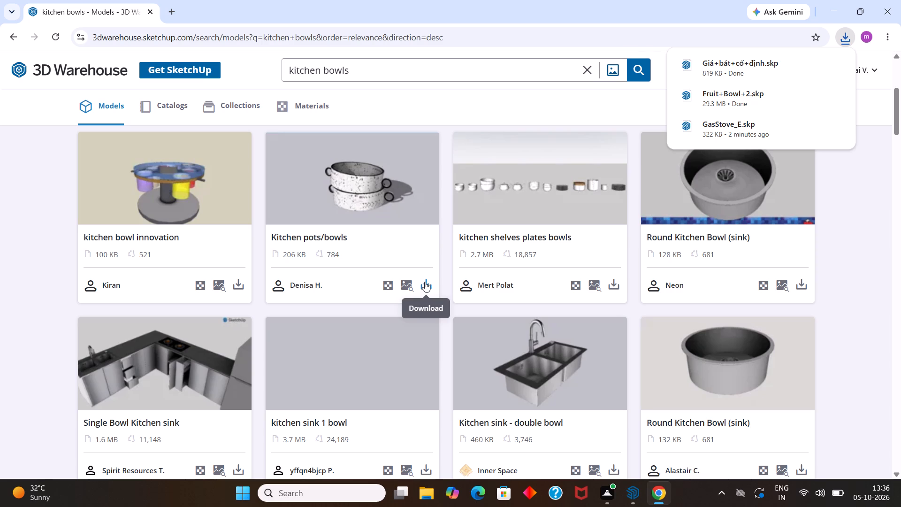
pyautogui.scroll(2, 375, 186)
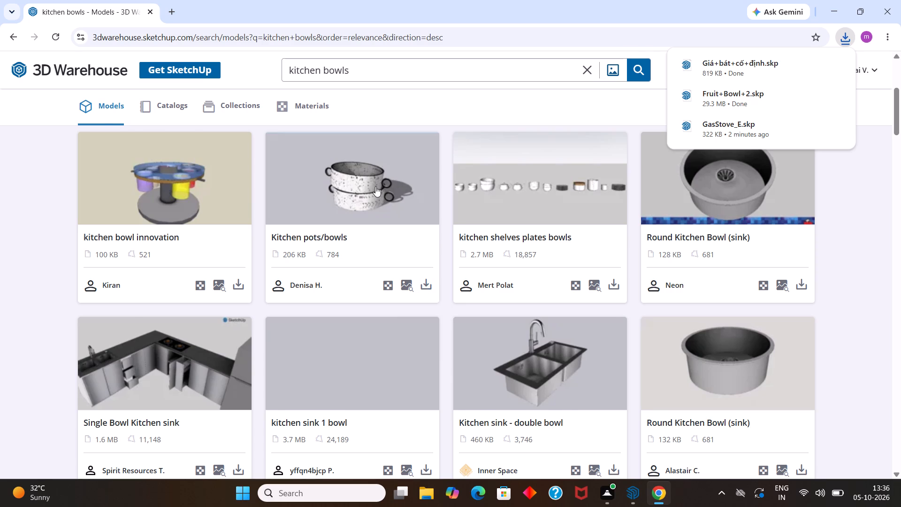
pyautogui.scroll(1, 375, 186)
pyautogui.scroll(-4, 376, 189)
pyautogui.scroll(1, 377, 192)
pyautogui.scroll(-9, 377, 192)
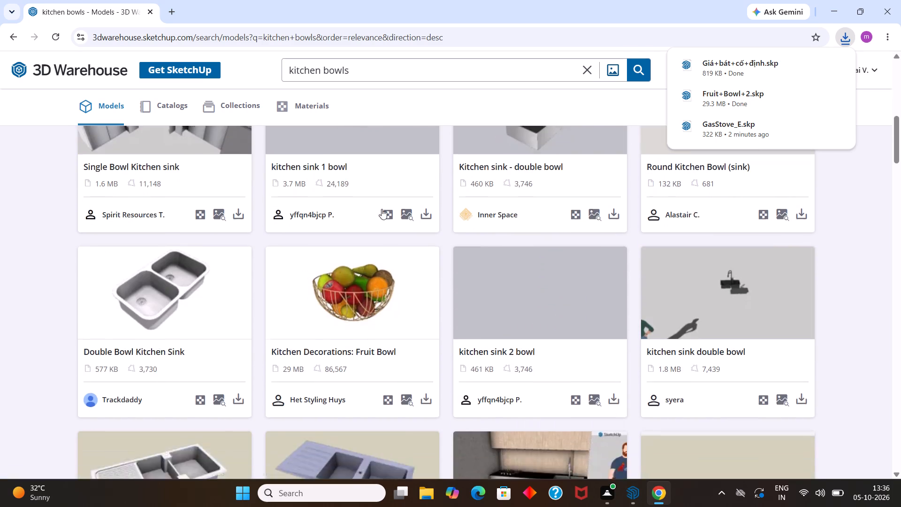
pyautogui.scroll(-10, 381, 207)
pyautogui.scroll(-15, 377, 251)
pyautogui.scroll(5, 369, 284)
pyautogui.scroll(-9, 369, 284)
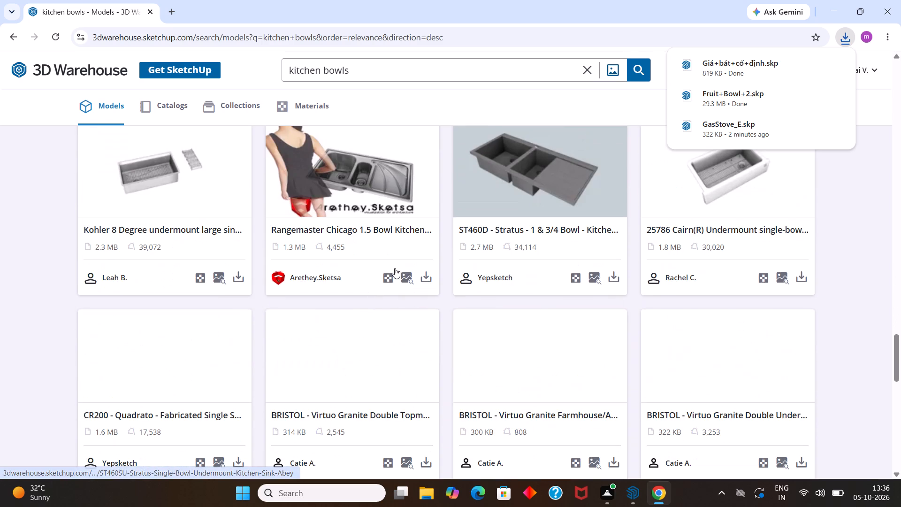
# Replace the model search with "curry bowl".
pyautogui.click(583, 75)
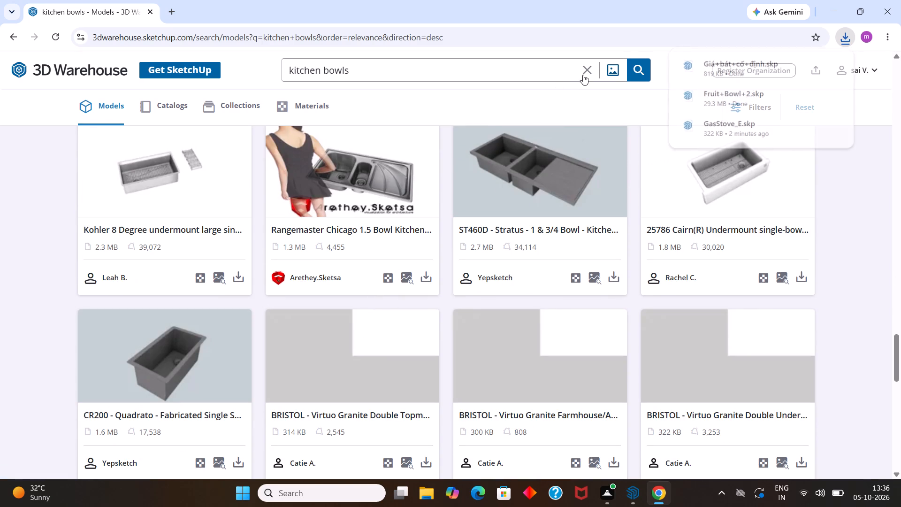
pyautogui.write('curry bowl')
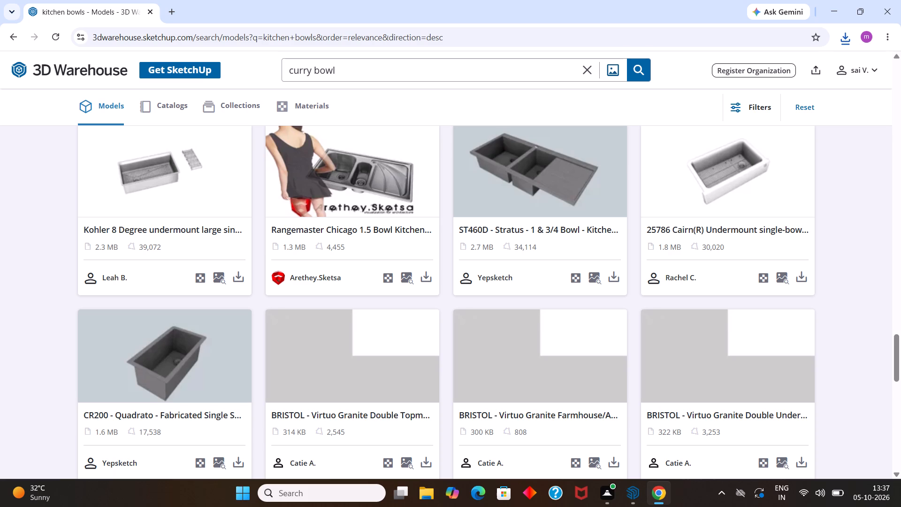
pyautogui.press('Return')
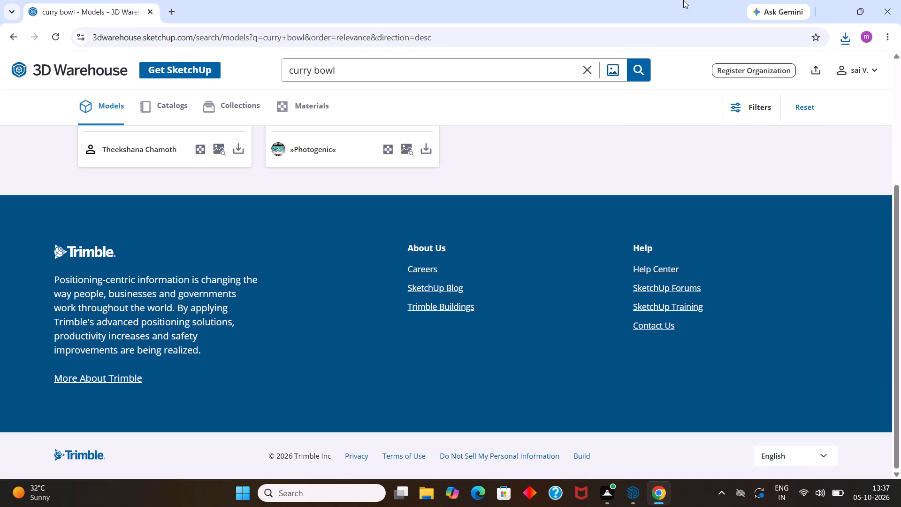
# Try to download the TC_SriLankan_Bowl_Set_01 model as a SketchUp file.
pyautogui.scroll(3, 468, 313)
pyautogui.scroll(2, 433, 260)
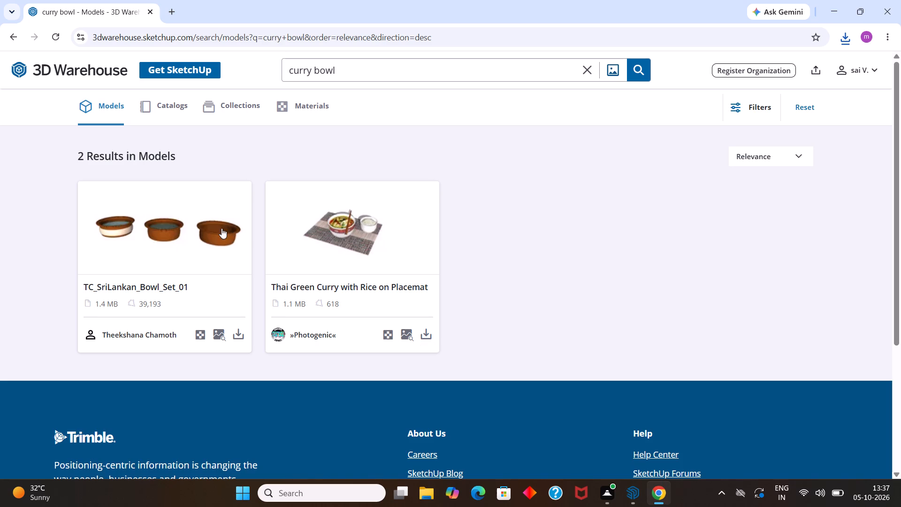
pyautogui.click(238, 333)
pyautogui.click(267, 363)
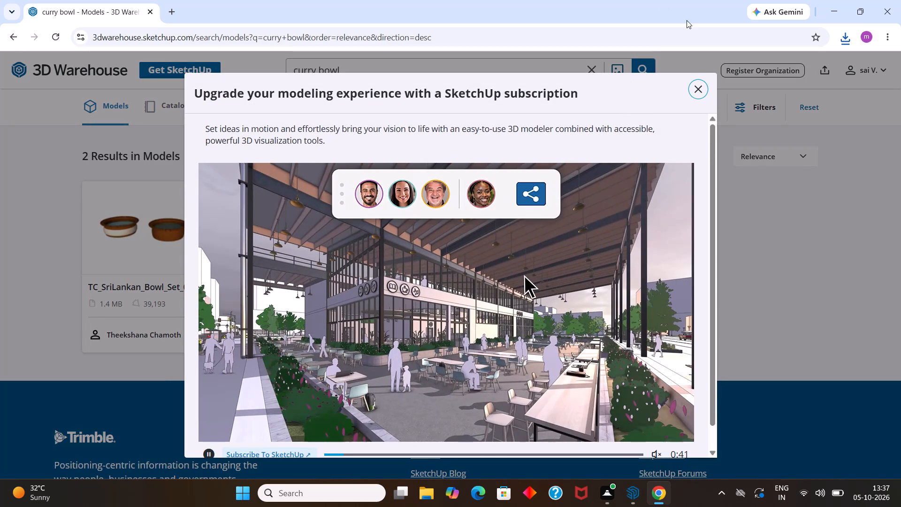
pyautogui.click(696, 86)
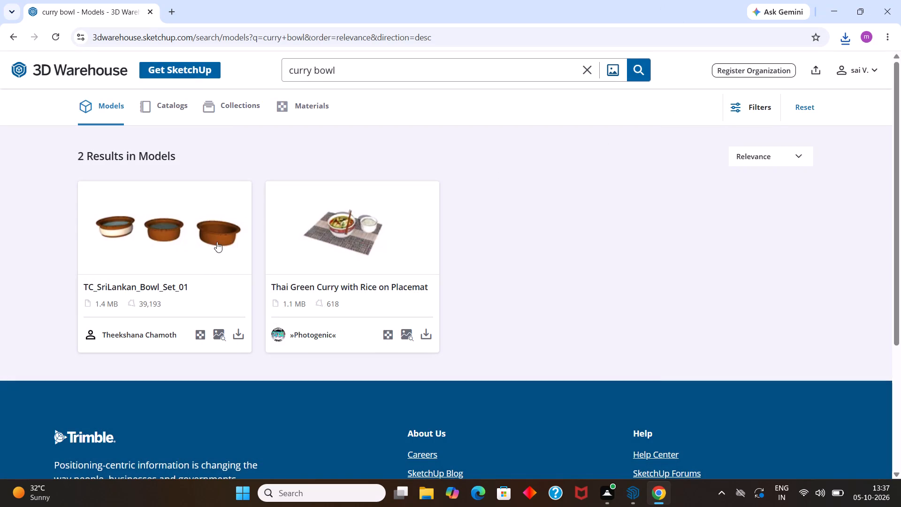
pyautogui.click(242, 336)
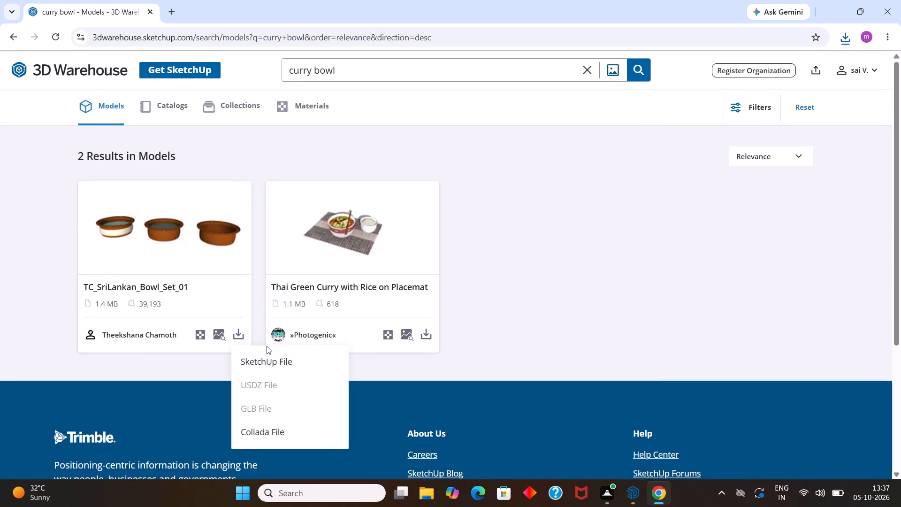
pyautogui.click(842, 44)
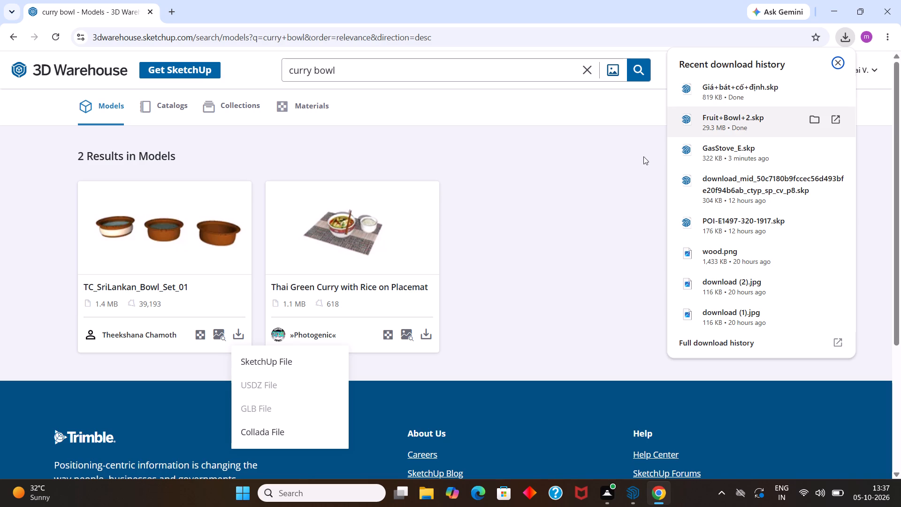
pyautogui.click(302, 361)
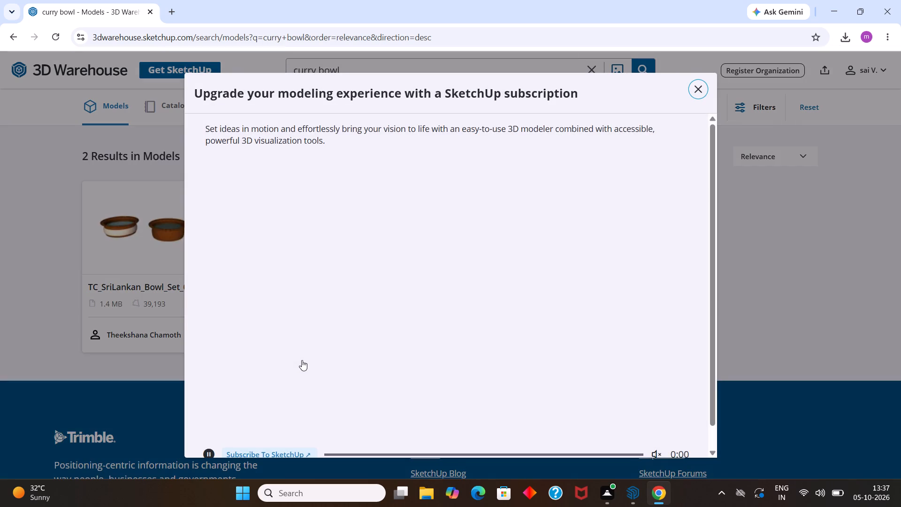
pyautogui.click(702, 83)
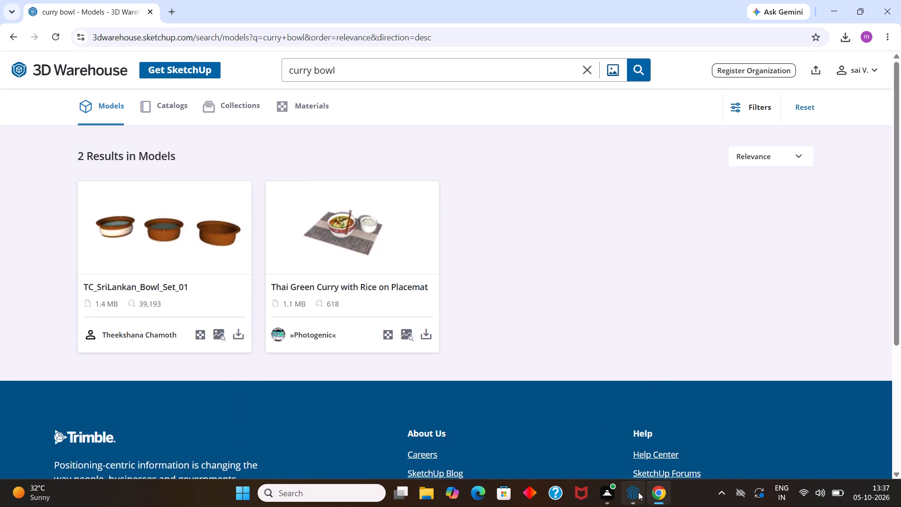
# Switch to SketchUp and import the downloaded Fruit+Bowl+2 model into the kitchen file.
pyautogui.click(621, 435)
pyautogui.scroll(-2, 474, 286)
pyautogui.scroll(-4, 429, 228)
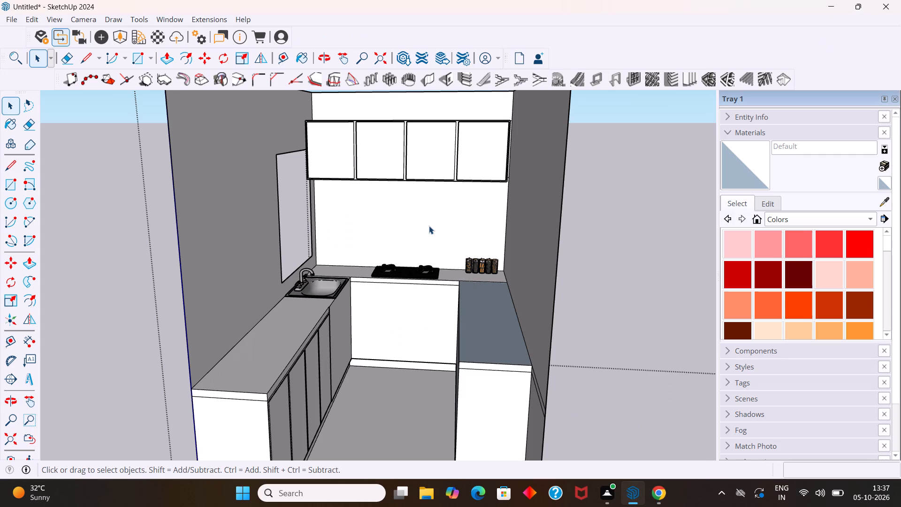
pyautogui.scroll(-4, 424, 225)
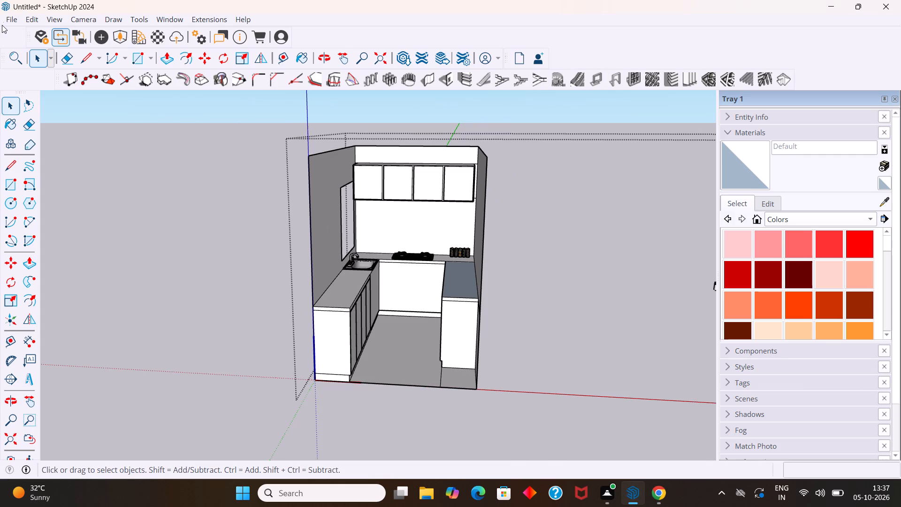
pyautogui.click(11, 16)
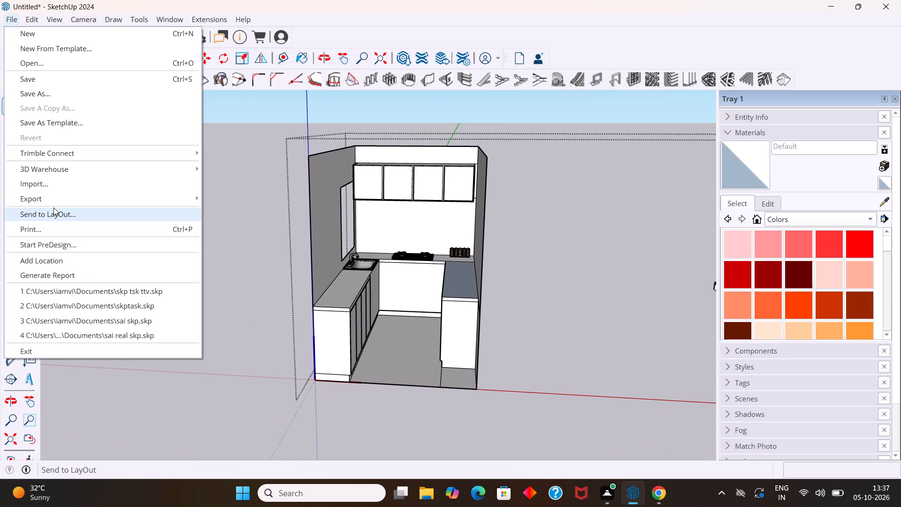
pyautogui.click(50, 185)
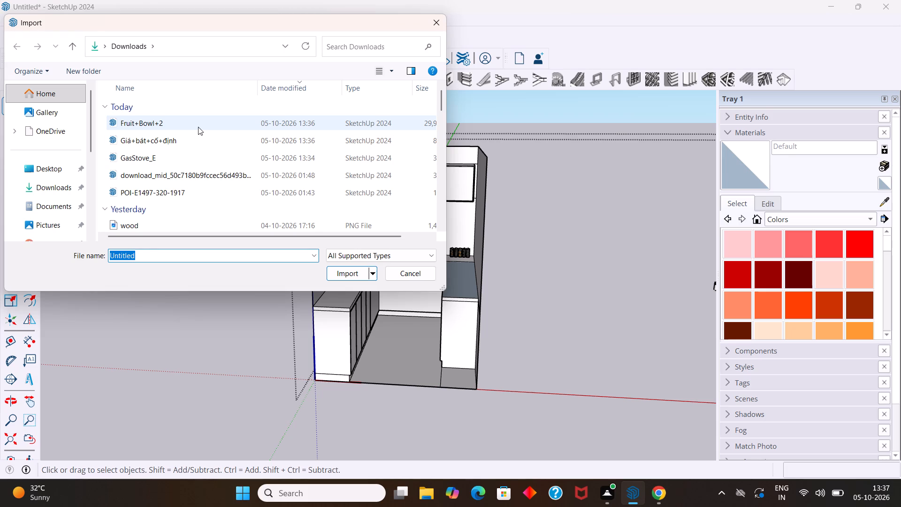
pyautogui.click(198, 127)
pyautogui.click(350, 276)
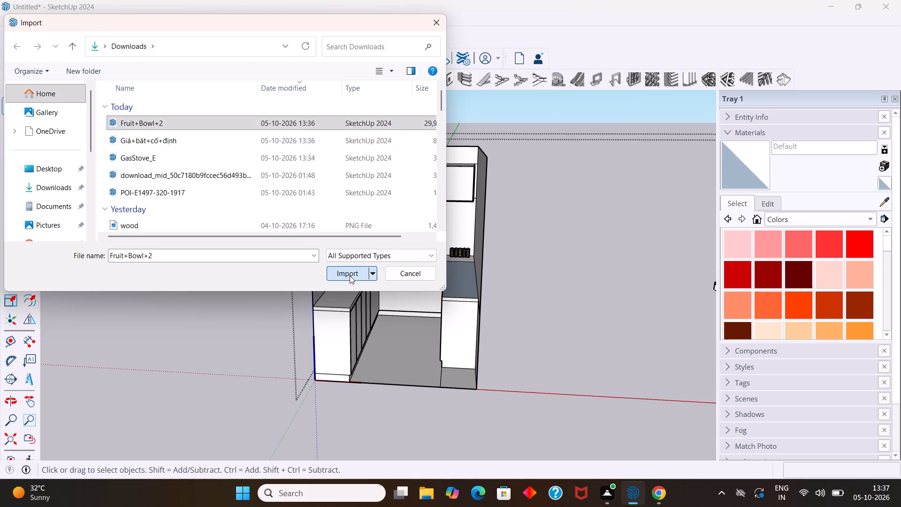
pyautogui.scroll(3, 409, 276)
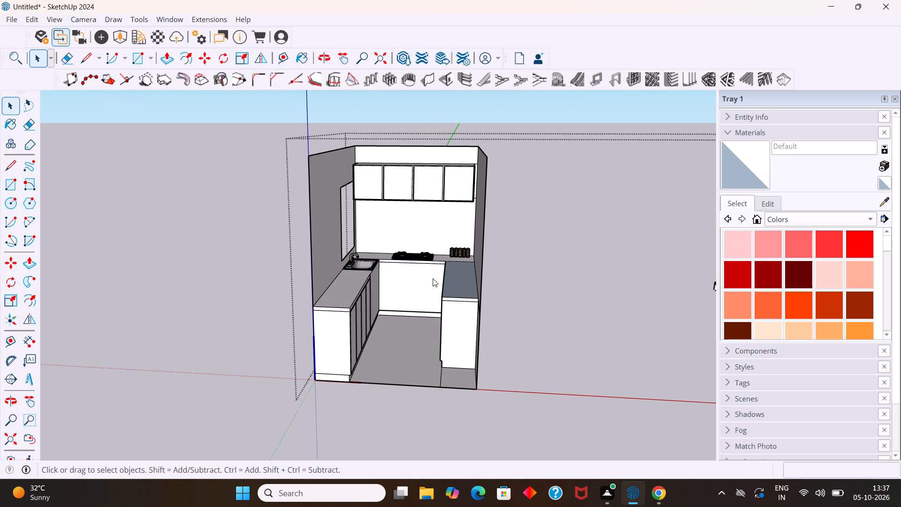
pyautogui.moveTo(408, 267); pyautogui.dragTo(411, 269, button='middle')
pyautogui.moveTo(411, 269); pyautogui.dragTo(282, 259, button='middle')
pyautogui.moveTo(282, 259); pyautogui.dragTo(267, 260, button='middle')
pyautogui.middleClick(267, 260)
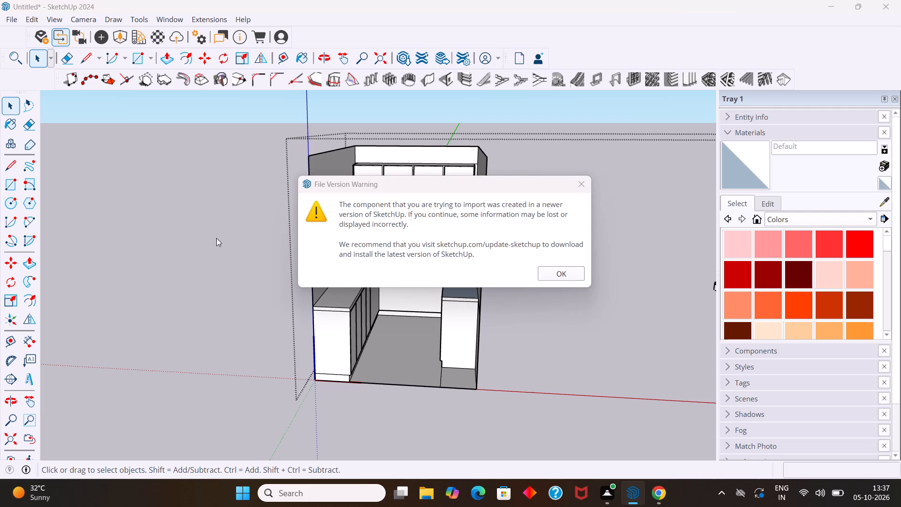
pyautogui.click(560, 271)
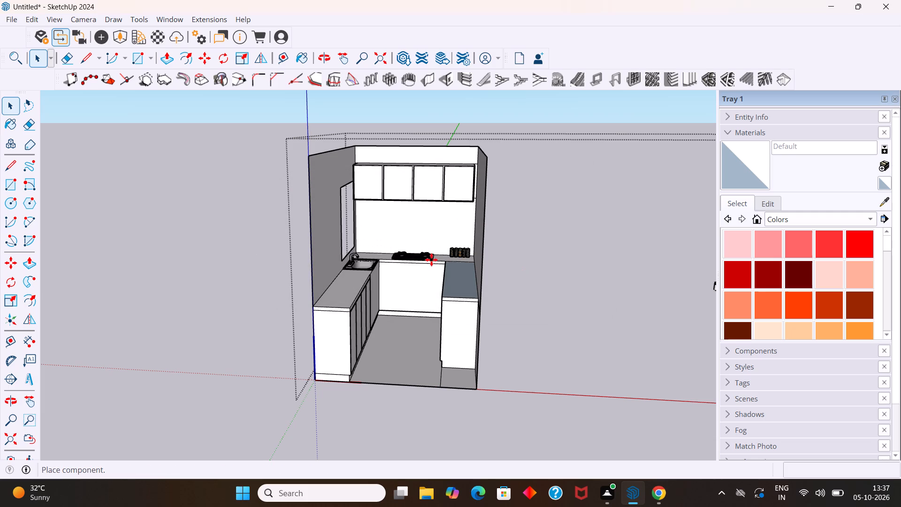
# Place the imported fruit bowl on the side counter opposite the sink, near the corner with the jars.
pyautogui.scroll(-17, 183, 248)
pyautogui.scroll(-10, 200, 229)
pyautogui.scroll(4, 438, 300)
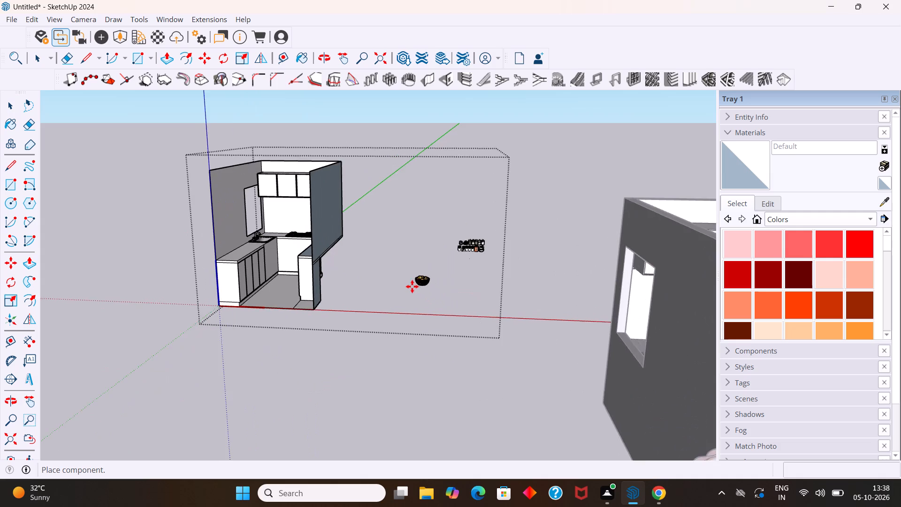
pyautogui.scroll(4, 412, 286)
pyautogui.moveTo(356, 282); pyautogui.dragTo(528, 301, button='middle')
pyautogui.scroll(3, 351, 261)
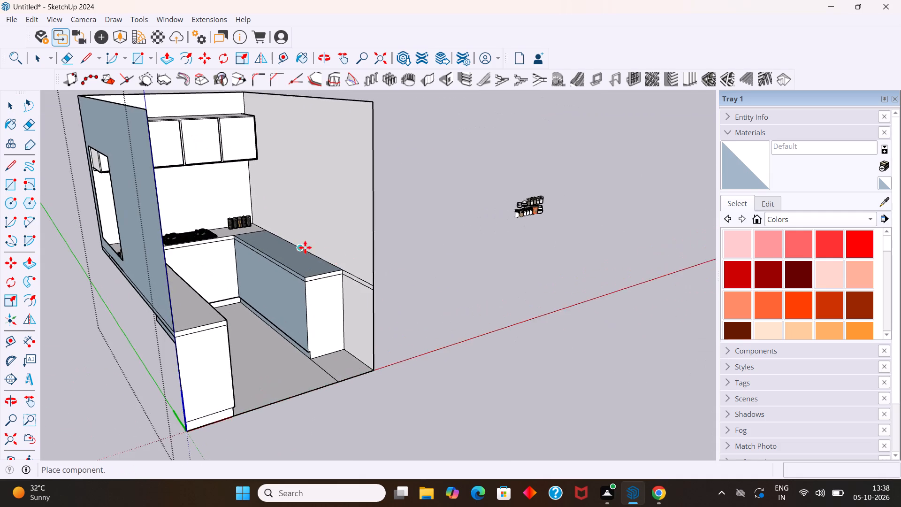
pyautogui.scroll(4, 297, 251)
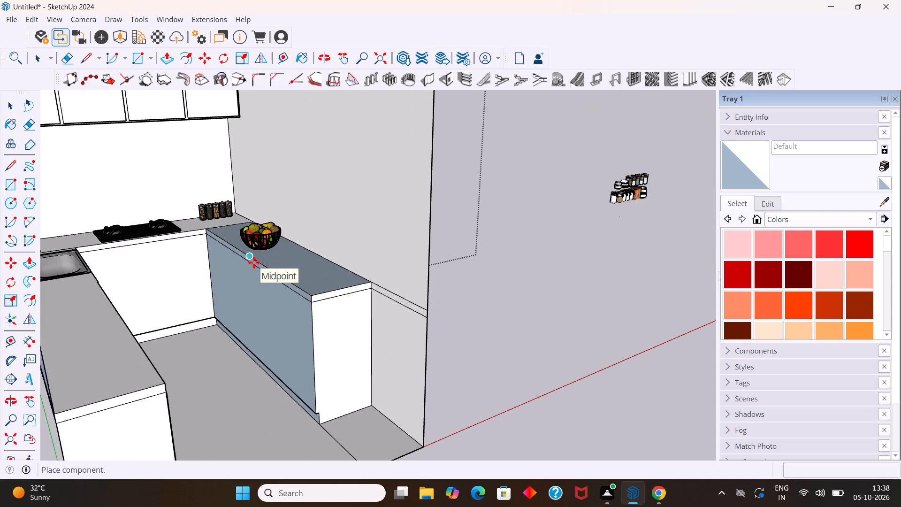
pyautogui.scroll(5, 254, 262)
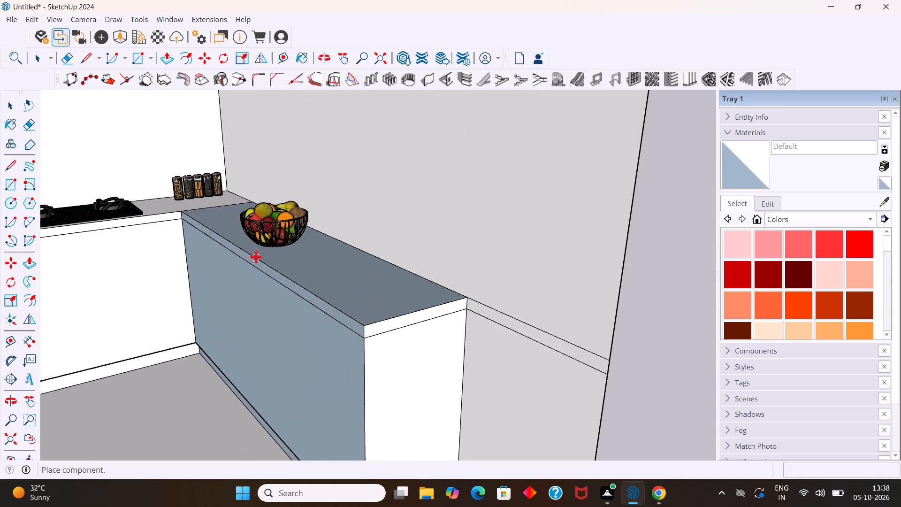
pyautogui.click(247, 251)
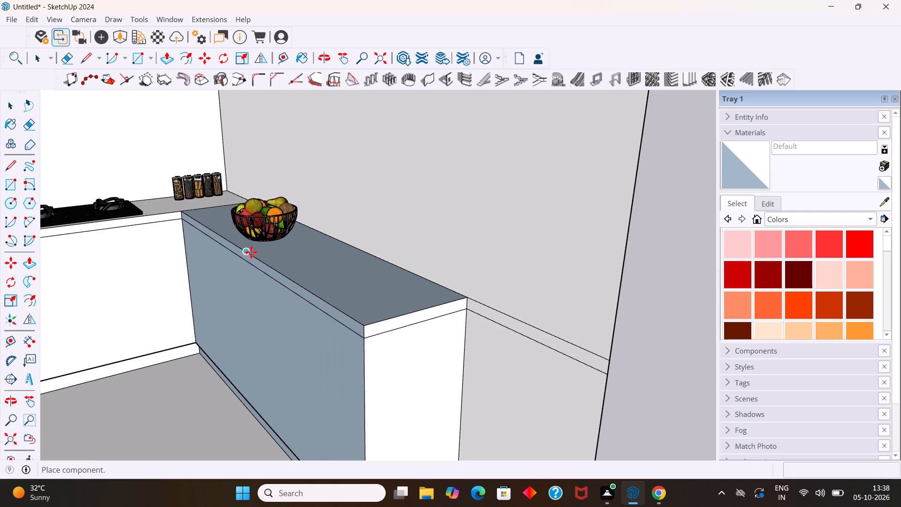
pyautogui.press('space')
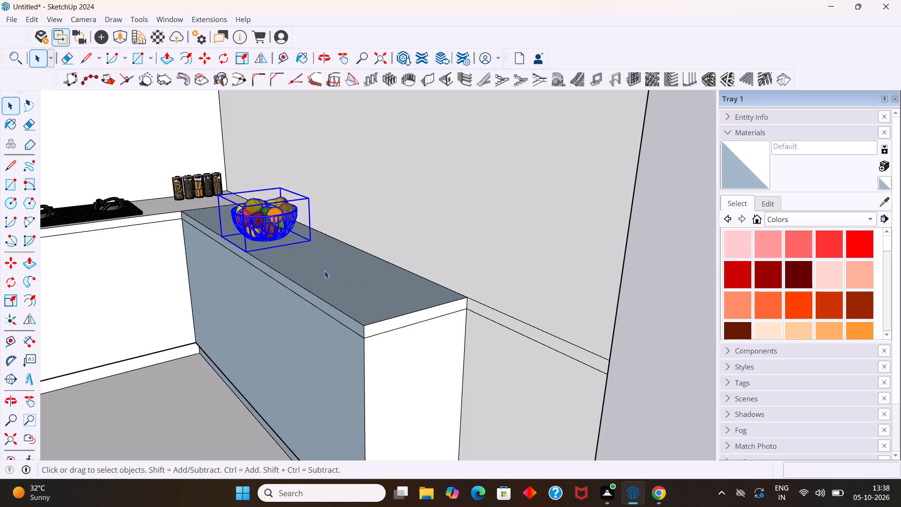
pyautogui.press('space')
pyautogui.scroll(-9, 453, 285)
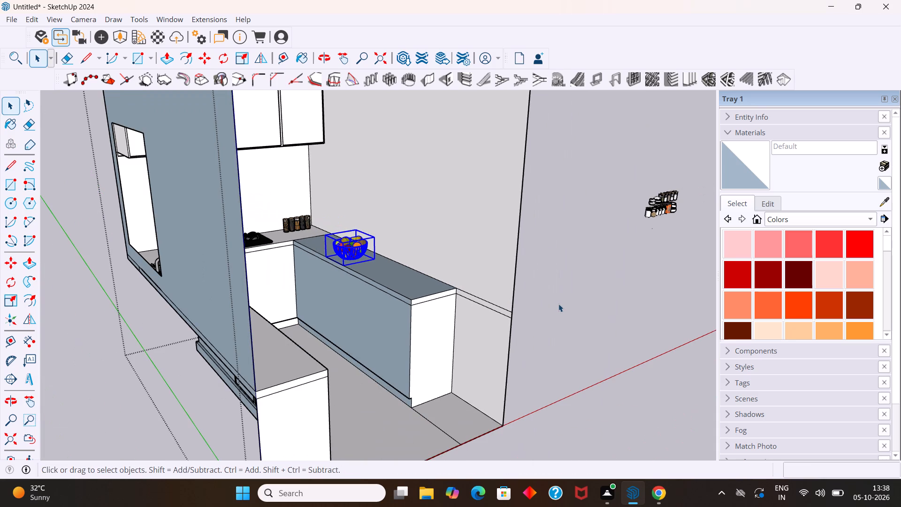
pyautogui.click(558, 304)
# Examine the kitchen interior from its open front, checking the fruit bowl, jars, stove and sink on the counters.
pyautogui.doubleClick(446, 308)
pyautogui.click(528, 313)
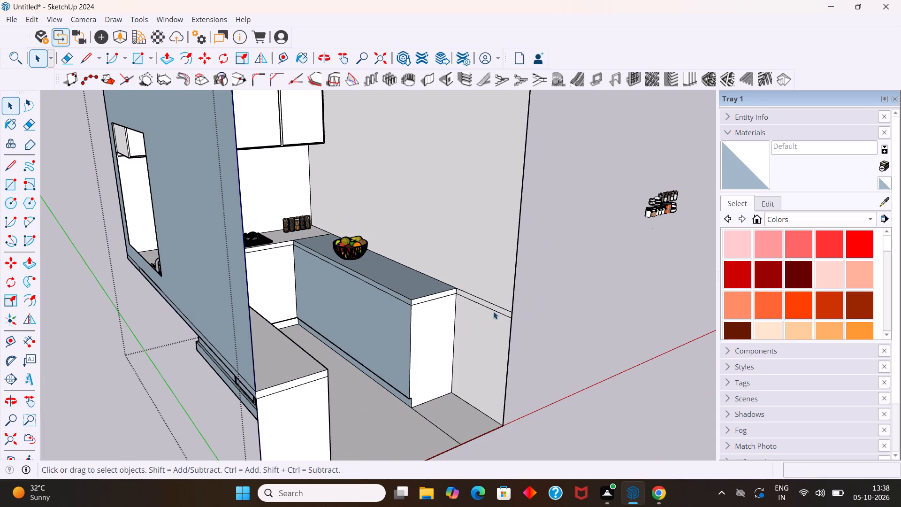
pyautogui.doubleClick(493, 311)
pyautogui.click(547, 314)
pyautogui.tripleClick(501, 241)
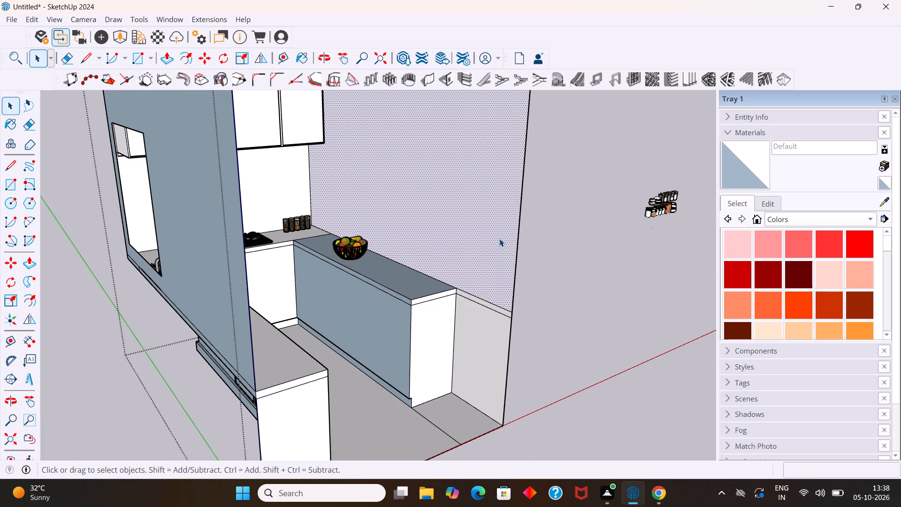
pyautogui.scroll(-5, 543, 273)
pyautogui.click(544, 271)
pyautogui.moveTo(530, 276); pyautogui.dragTo(512, 282, button='middle')
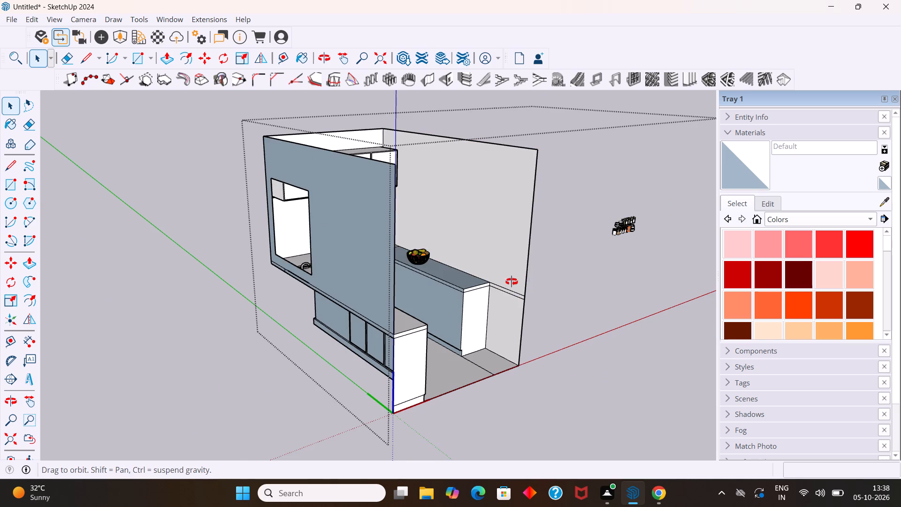
pyautogui.moveTo(512, 282); pyautogui.dragTo(412, 280, button='middle')
pyautogui.scroll(7, 407, 269)
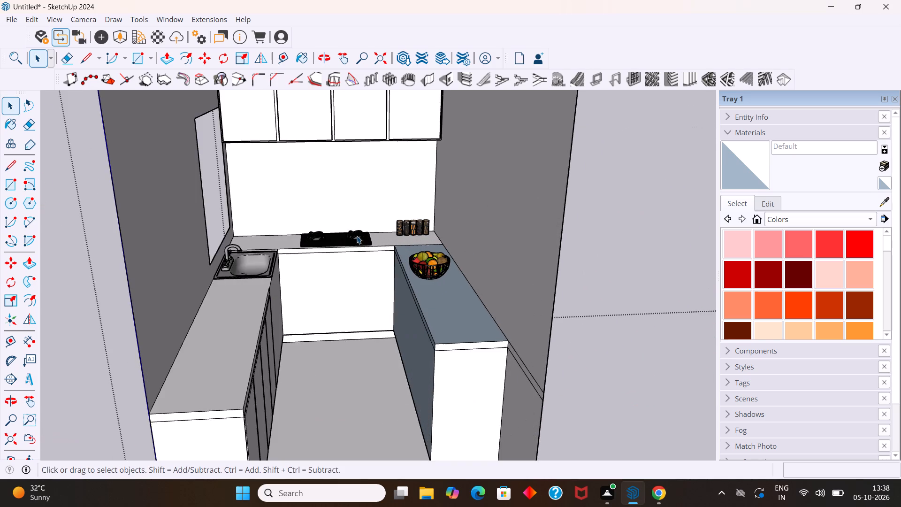
pyautogui.scroll(5, 358, 236)
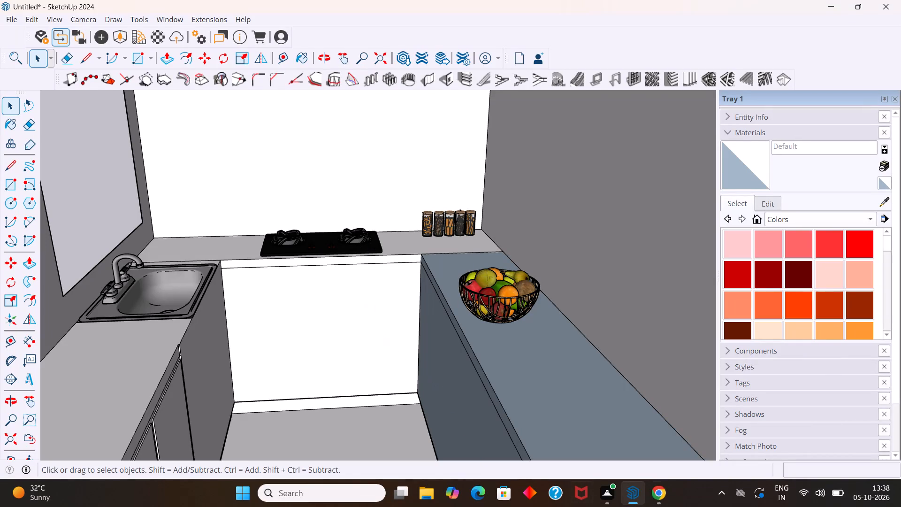
# Switch to 3D Warehouse in Chrome and replace the model search with "spoons".
pyautogui.click(659, 496)
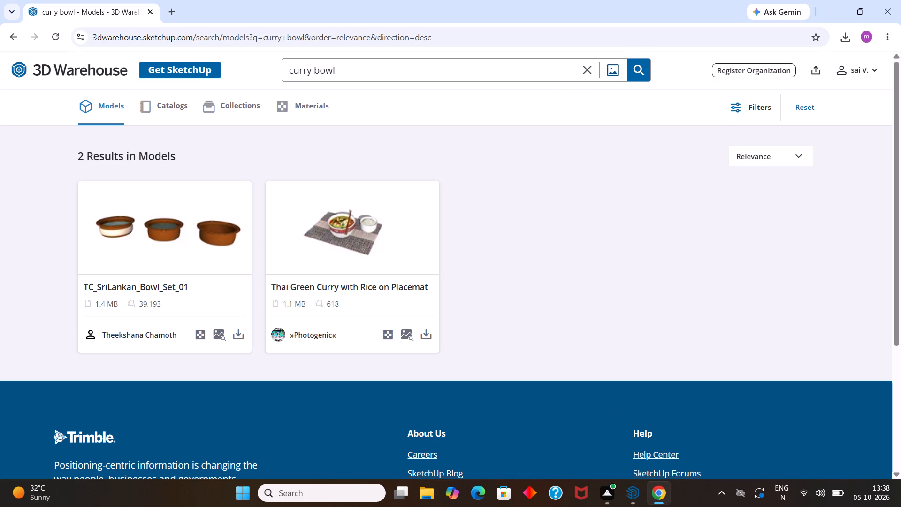
pyautogui.click(585, 77)
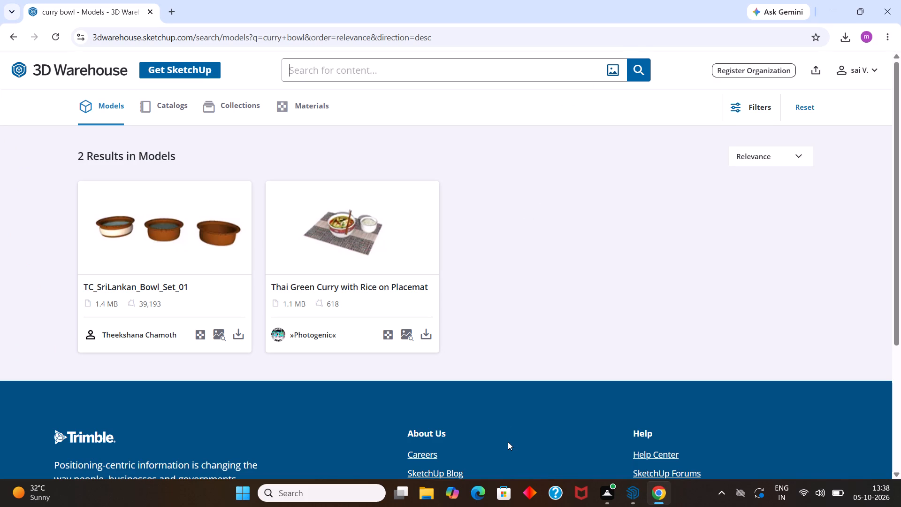
pyautogui.write('spoons')
pyautogui.press('Return')
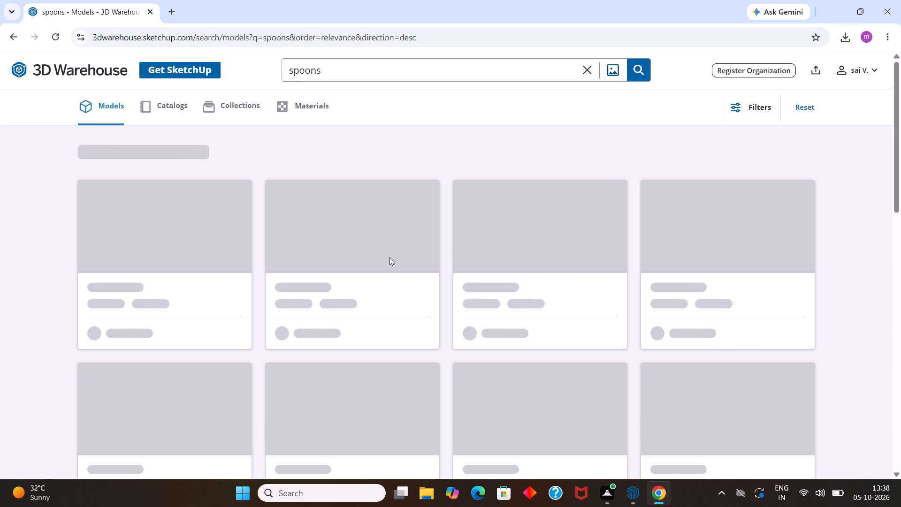
# Browse the "spoons" model results in 3D Warehouse for a suitable set of kitchen spoons.
pyautogui.scroll(-3, 389, 257)
pyautogui.scroll(7, 392, 263)
pyautogui.scroll(-9, 391, 246)
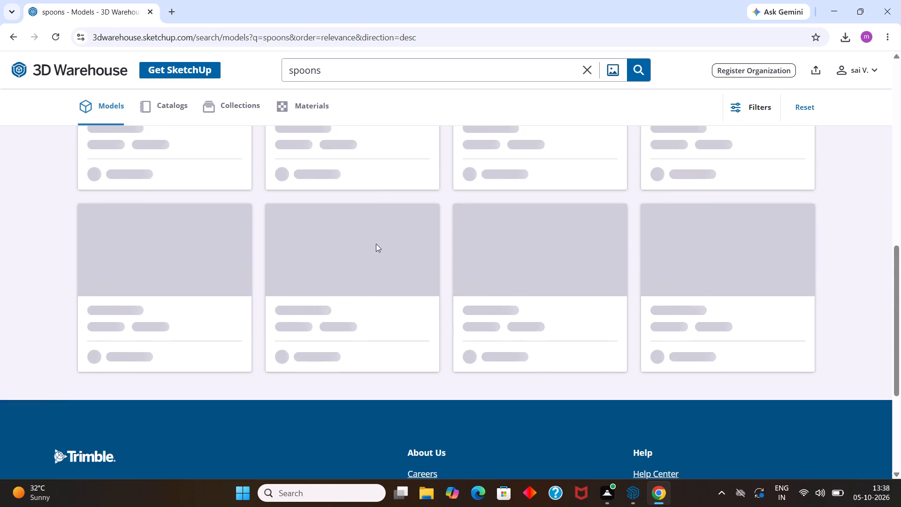
pyautogui.scroll(-4, 372, 236)
pyautogui.scroll(16, 379, 246)
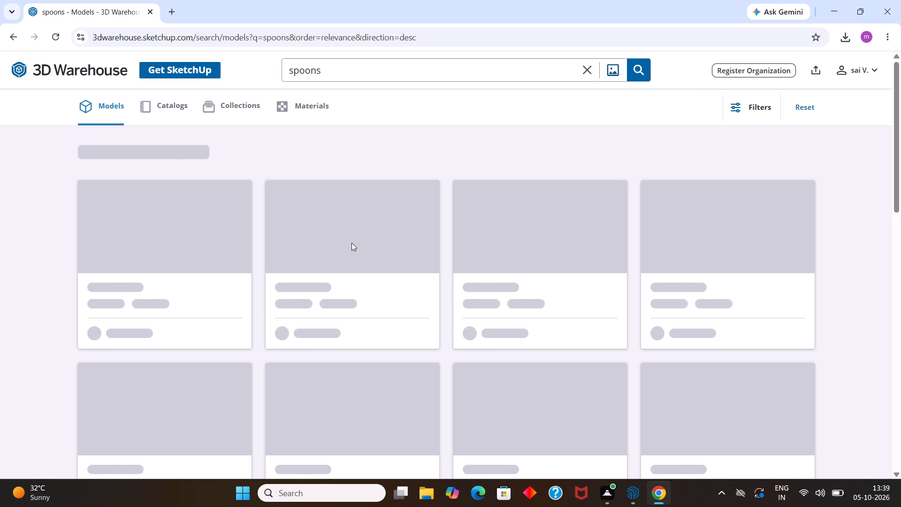
pyautogui.scroll(-3, 336, 266)
pyautogui.scroll(8, 336, 267)
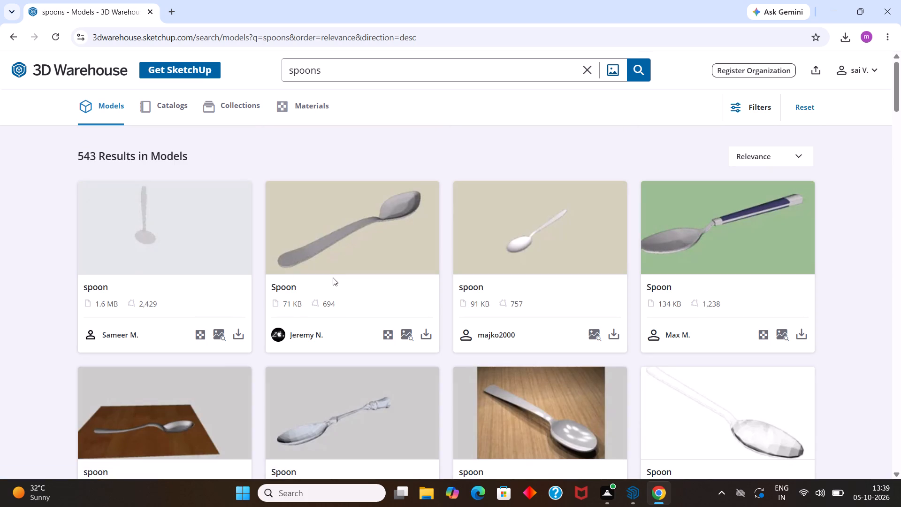
pyautogui.scroll(-8, 333, 277)
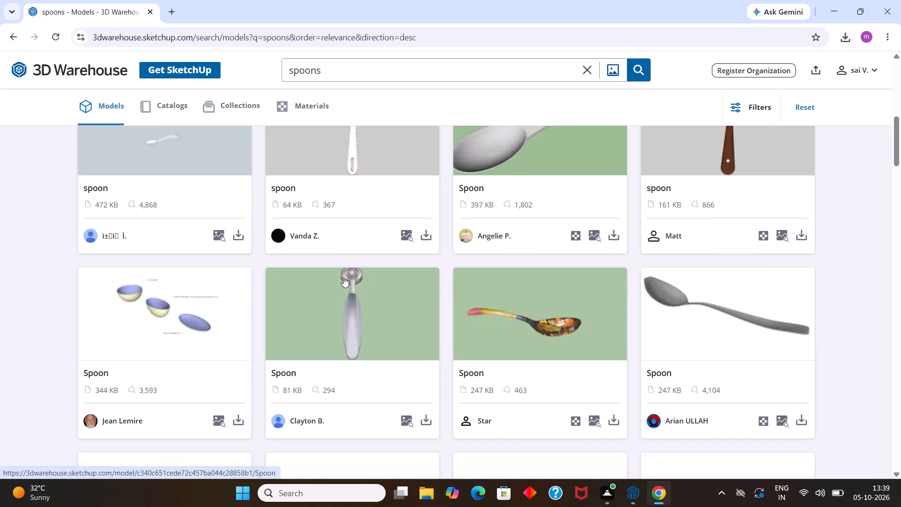
pyautogui.scroll(-10, 344, 277)
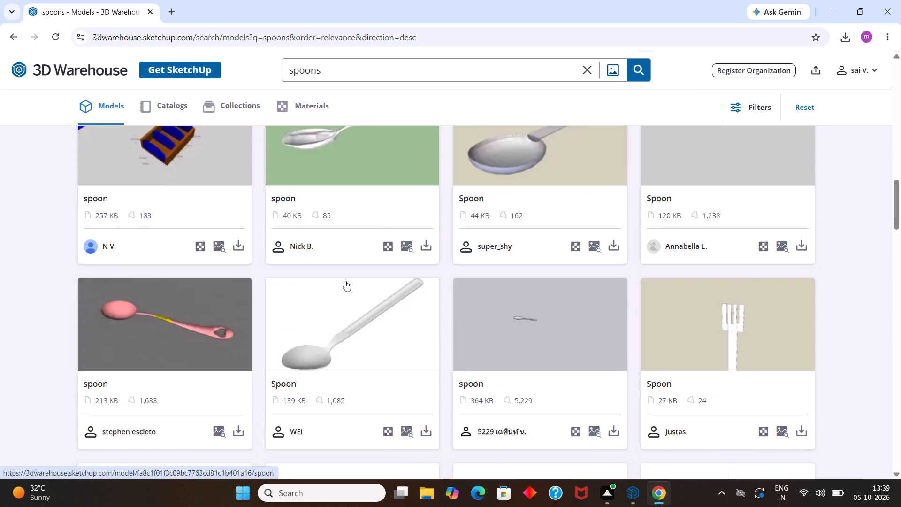
pyautogui.scroll(-7, 345, 281)
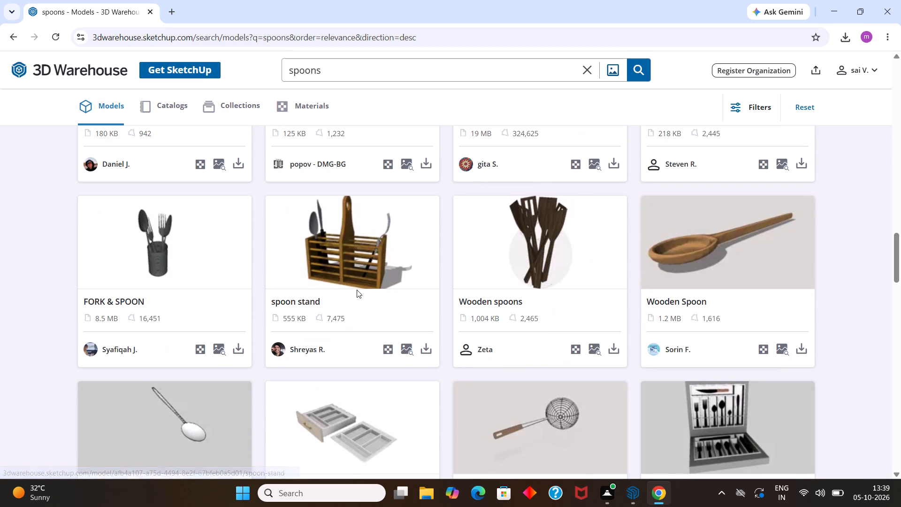
pyautogui.scroll(-9, 357, 290)
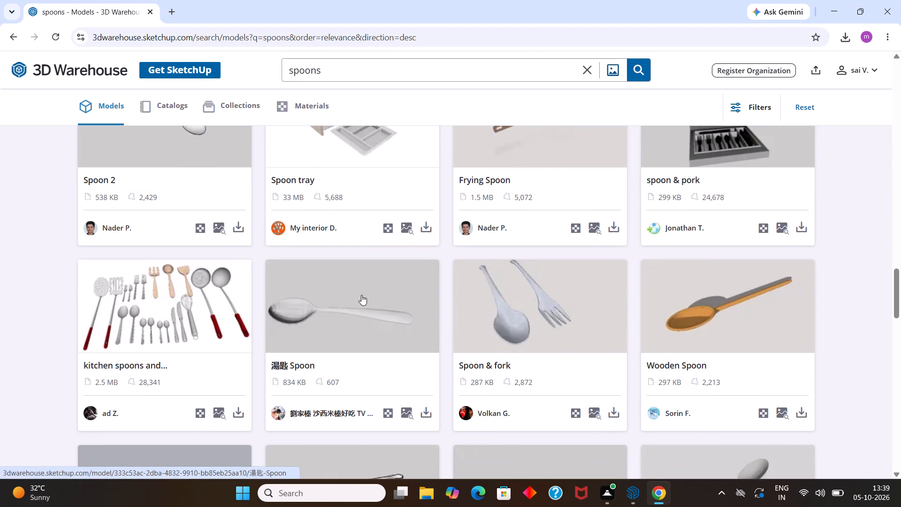
pyautogui.scroll(-9, 365, 298)
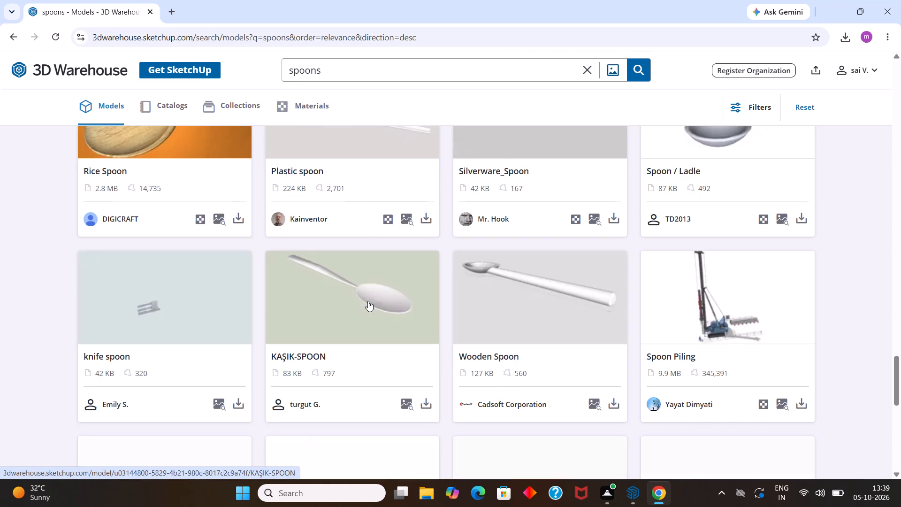
pyautogui.scroll(-8, 368, 301)
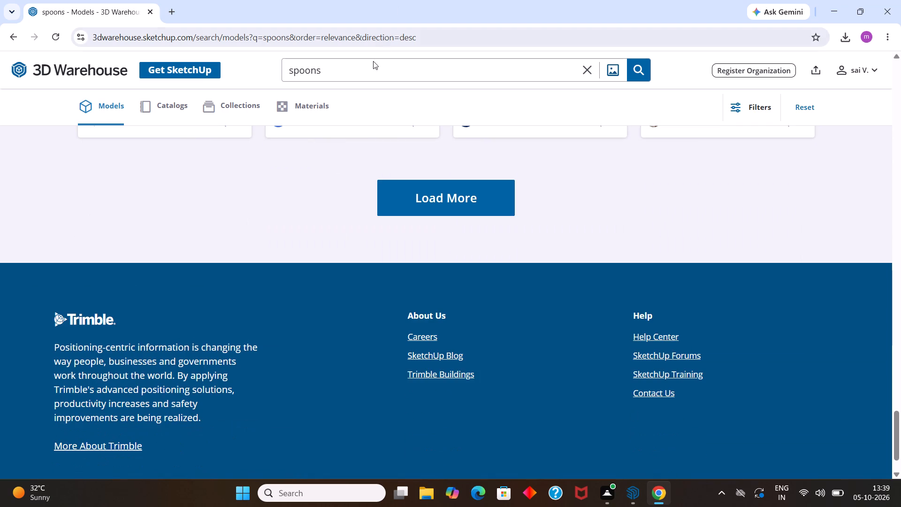
# Refine the 3D Warehouse model search to "spoons set".
pyautogui.click(369, 73)
pyautogui.press('space')
pyautogui.write('sey')
pyautogui.press('BackSpace')
pyautogui.press('t')
pyautogui.press('Return')
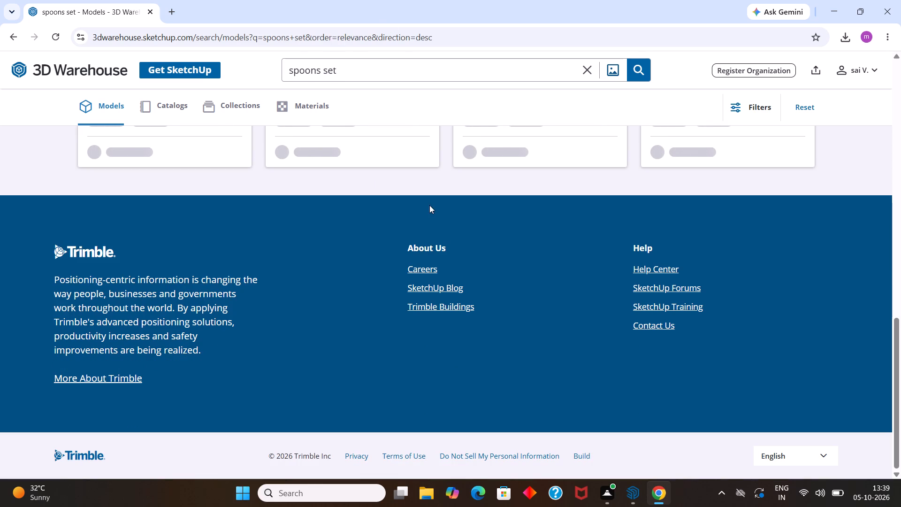
# Look through all the "spoons set" model results, comparing the cutlery, tableware and tea sets for use in the kitchen.
pyautogui.scroll(-2, 421, 197)
pyautogui.scroll(9, 420, 190)
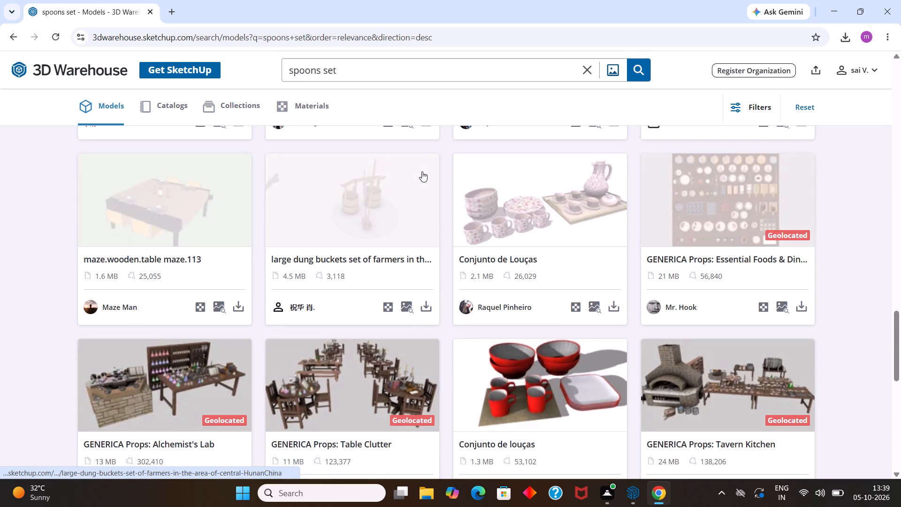
pyautogui.scroll(16, 409, 167)
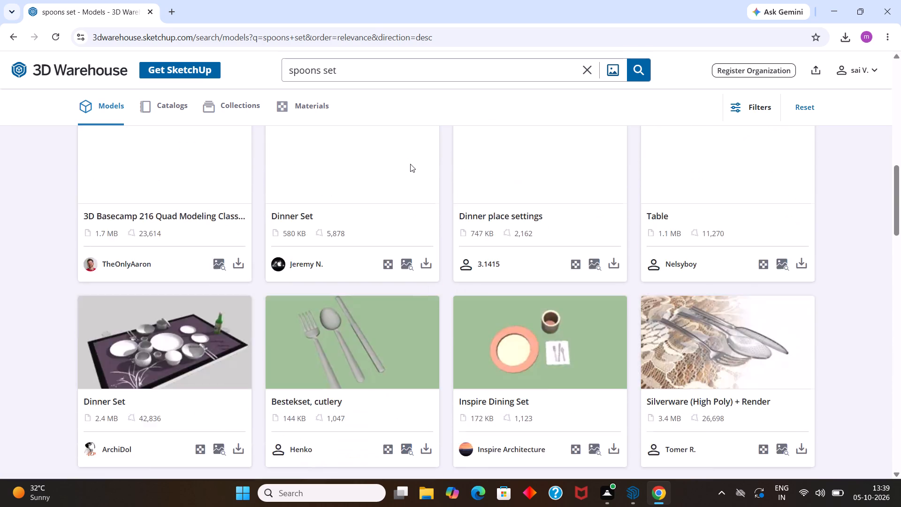
pyautogui.scroll(17, 410, 164)
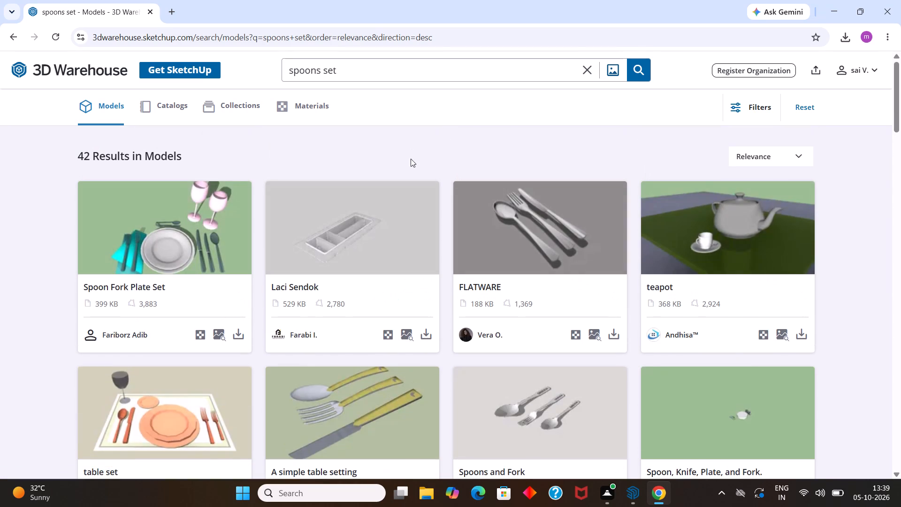
pyautogui.scroll(-7, 402, 198)
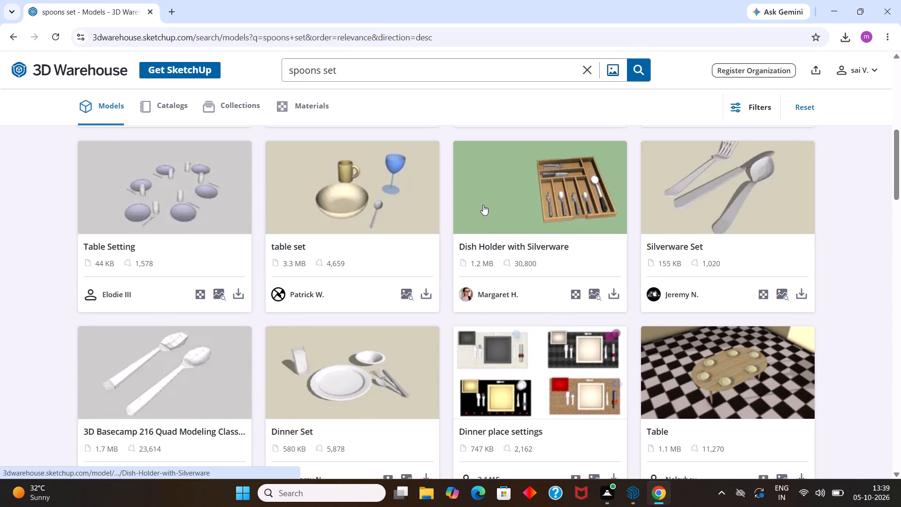
pyautogui.scroll(-7, 527, 201)
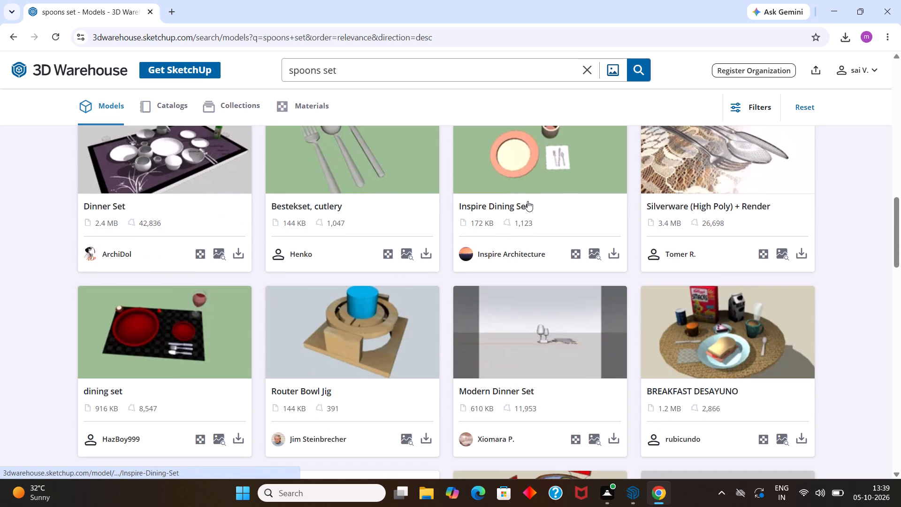
pyautogui.scroll(-8, 525, 199)
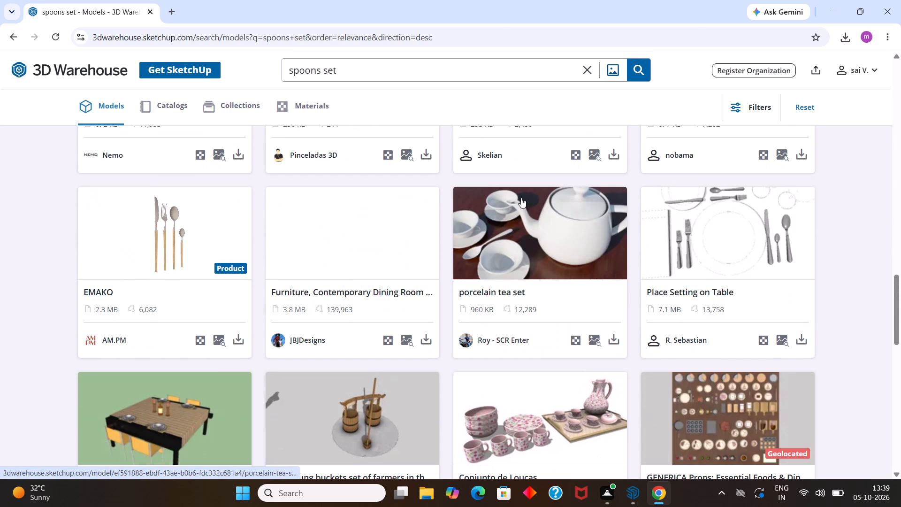
pyautogui.scroll(-4, 510, 198)
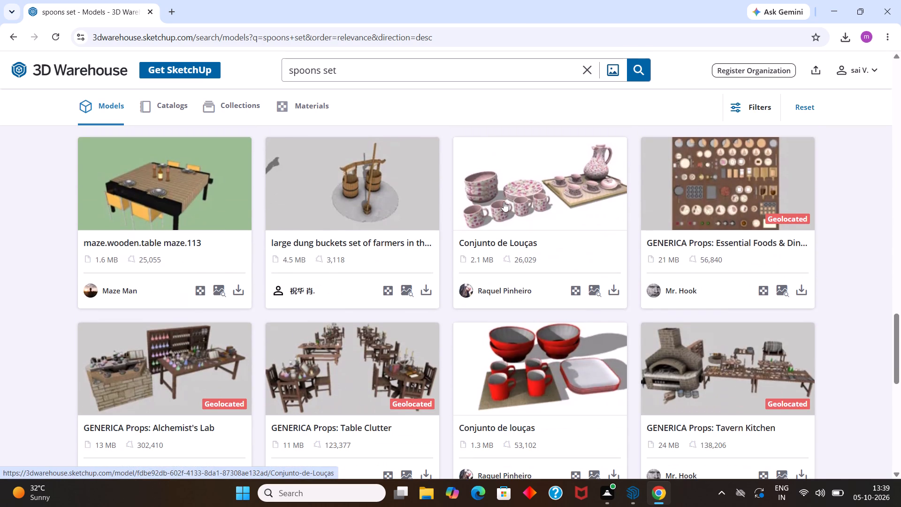
pyautogui.scroll(-5, 500, 201)
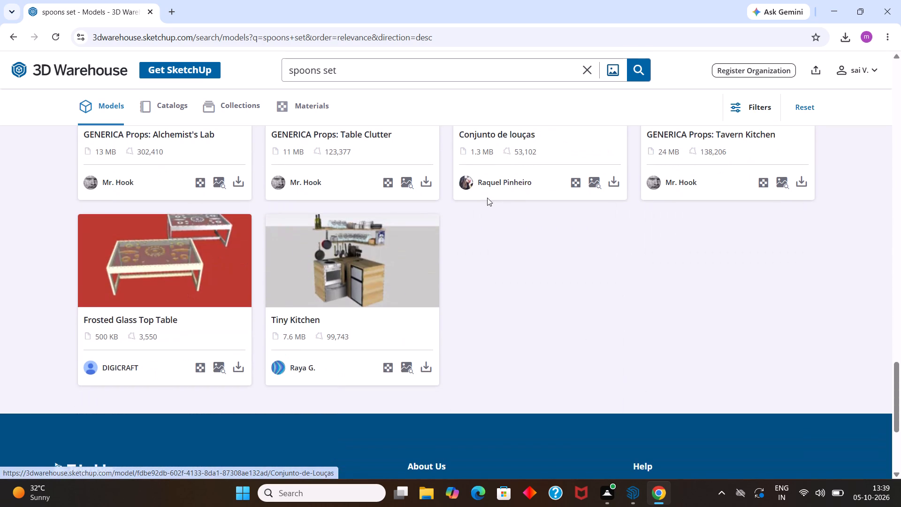
pyautogui.scroll(7, 308, 217)
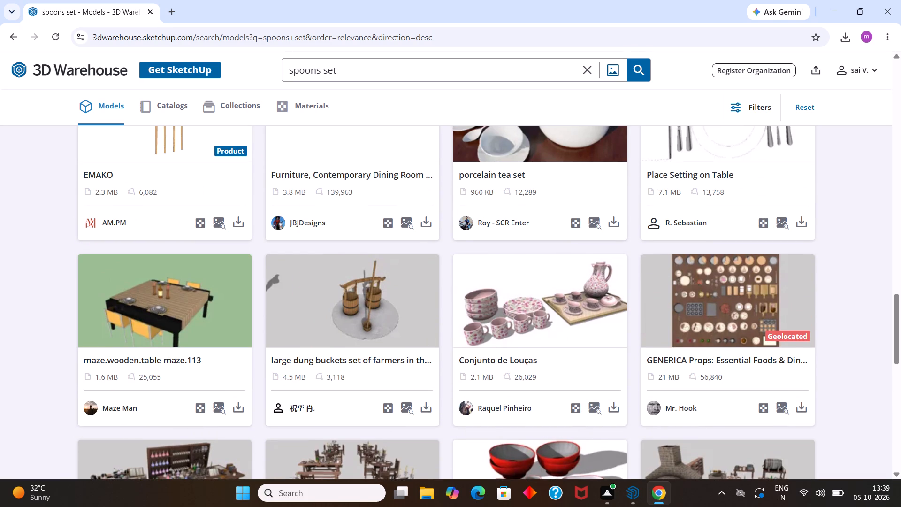
pyautogui.scroll(-3, 301, 179)
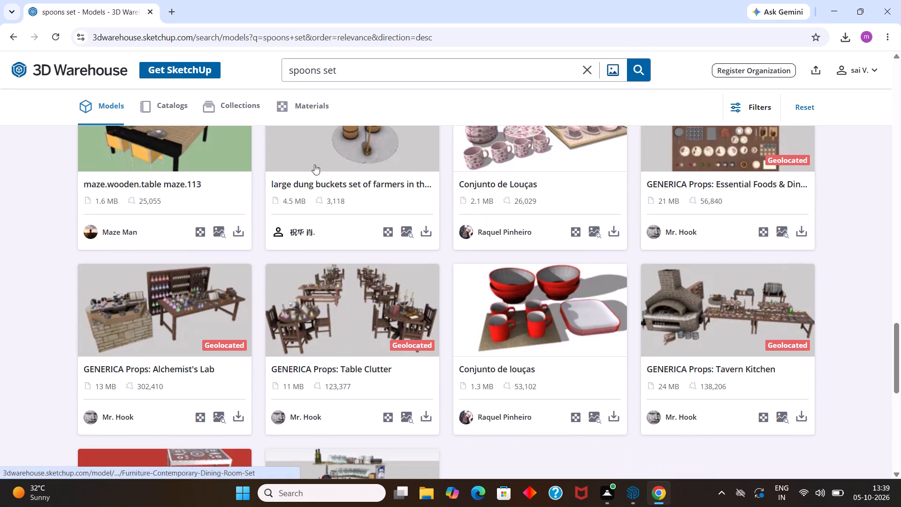
pyautogui.scroll(-5, 413, 206)
pyautogui.scroll(3, 378, 209)
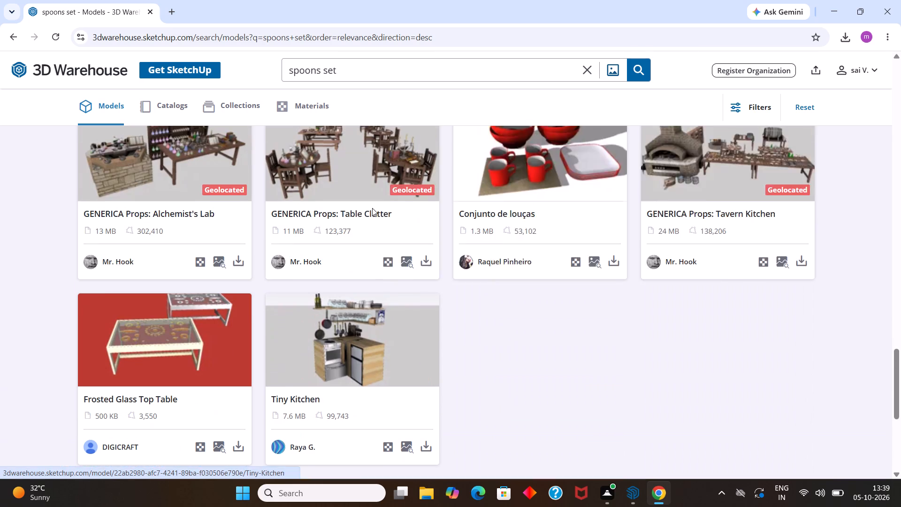
pyautogui.scroll(11, 365, 206)
pyautogui.scroll(-2, 370, 224)
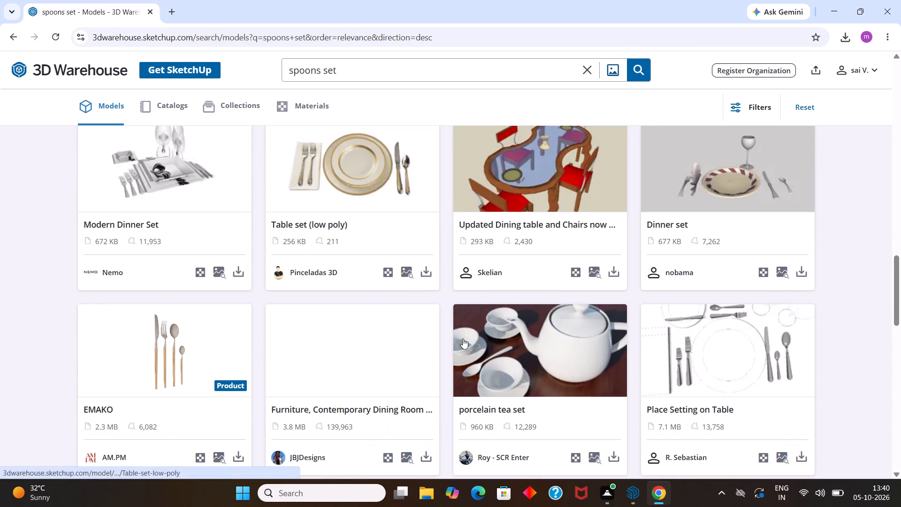
pyautogui.scroll(-1, 510, 350)
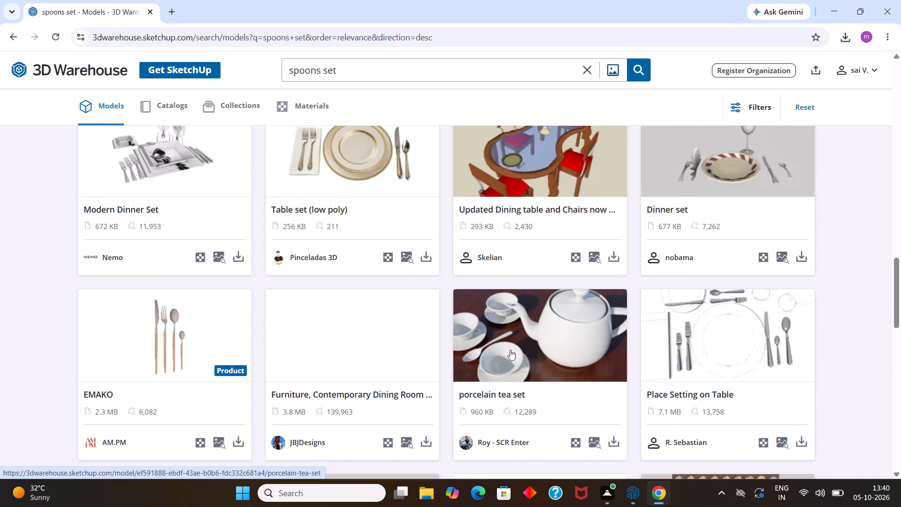
pyautogui.scroll(2, 499, 345)
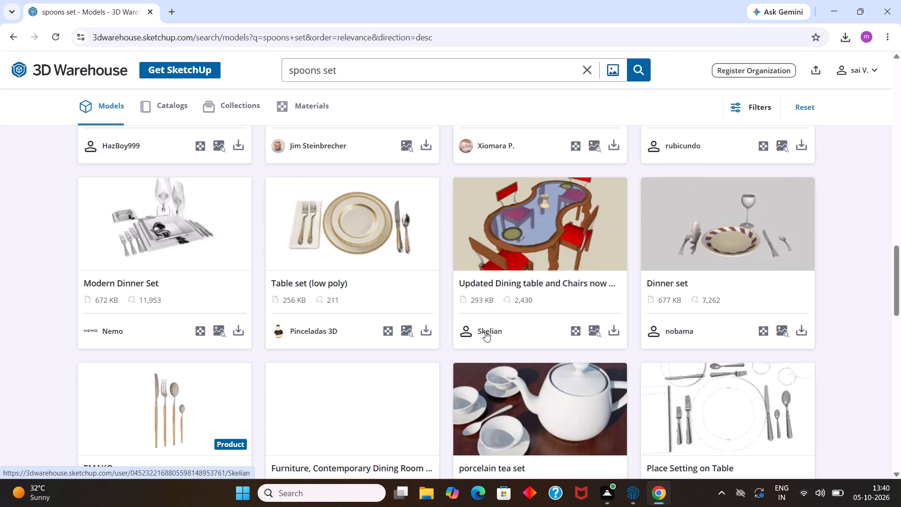
pyautogui.scroll(7, 445, 266)
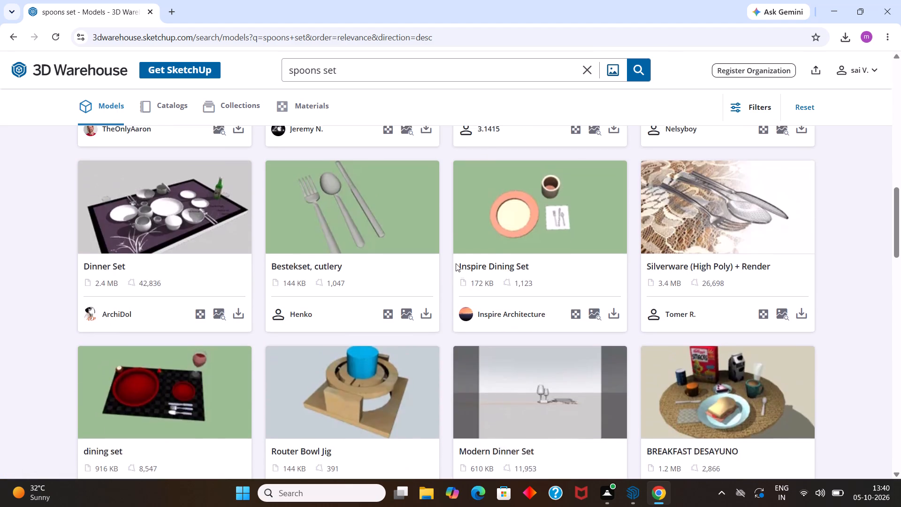
pyautogui.scroll(8, 456, 263)
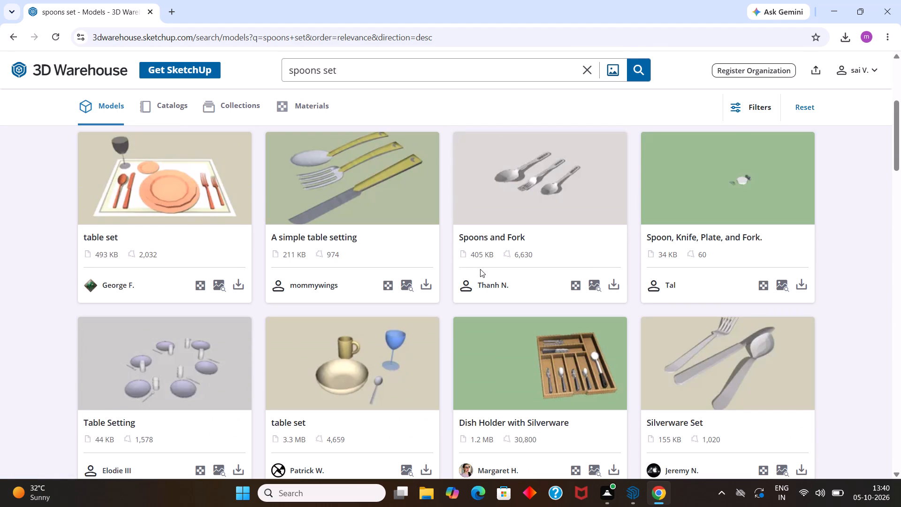
pyautogui.scroll(6, 471, 266)
pyautogui.scroll(-3, 451, 250)
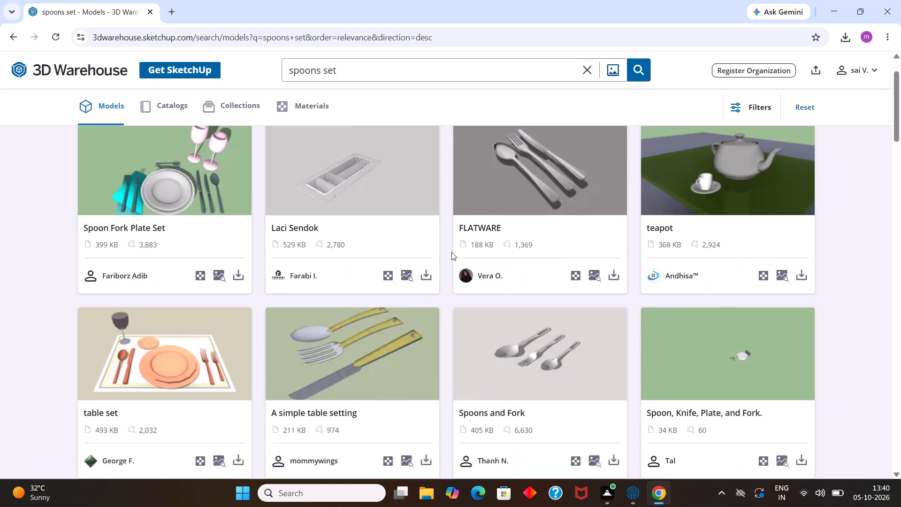
pyautogui.scroll(-14, 451, 252)
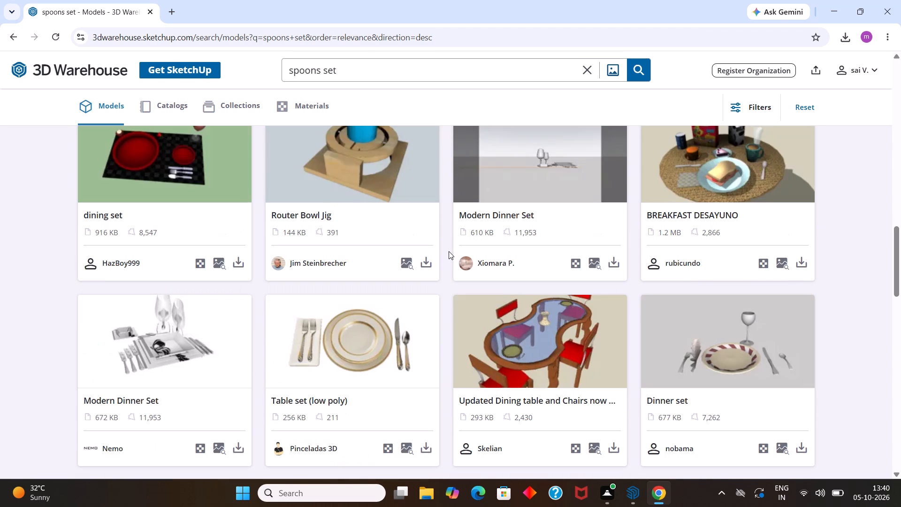
pyautogui.scroll(-8, 449, 252)
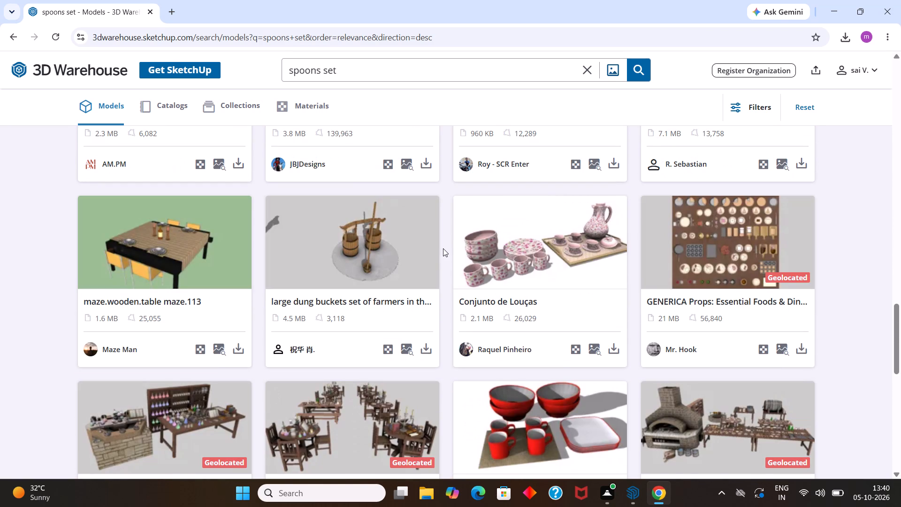
pyautogui.scroll(-4, 484, 271)
pyautogui.scroll(1, 491, 283)
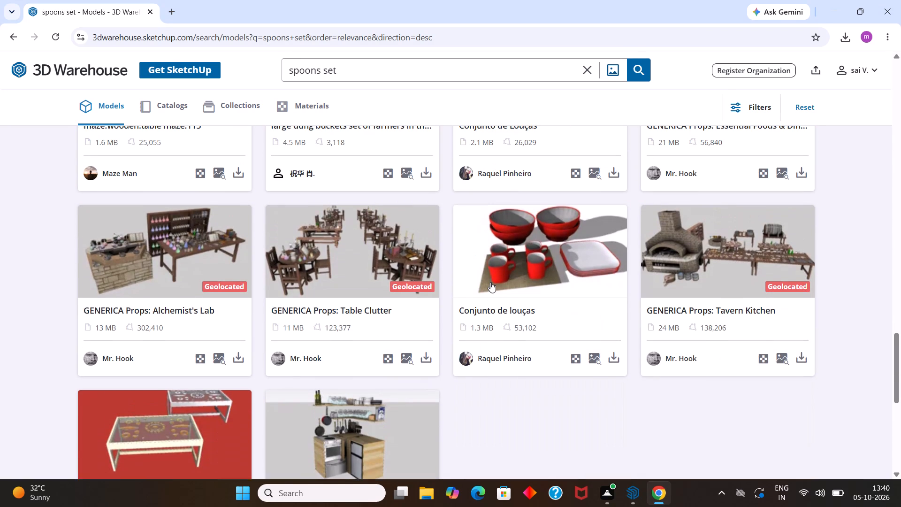
# Download the "porcelain tea set" model from the "spoons set" results as a SketchUp file, skipping the subscription ad.
pyautogui.scroll(4, 488, 292)
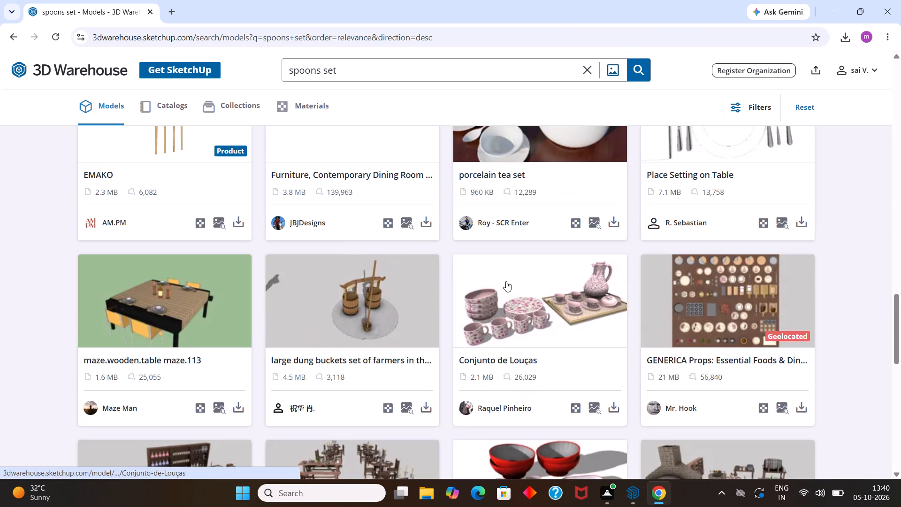
pyautogui.scroll(1, 506, 281)
pyautogui.click(609, 280)
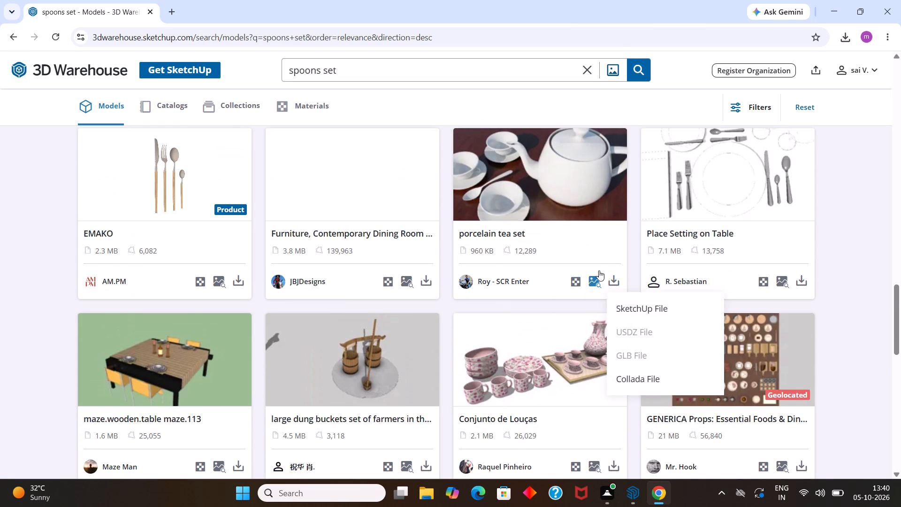
pyautogui.click(618, 305)
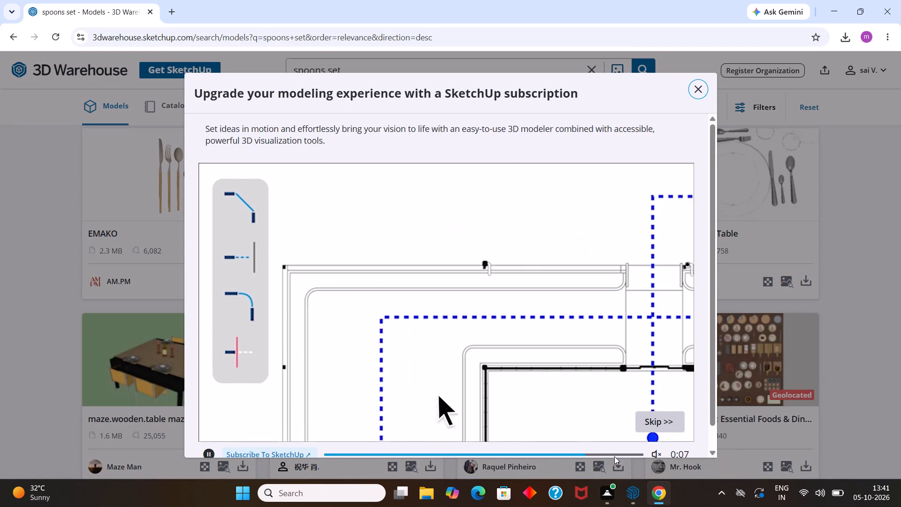
pyautogui.click(662, 417)
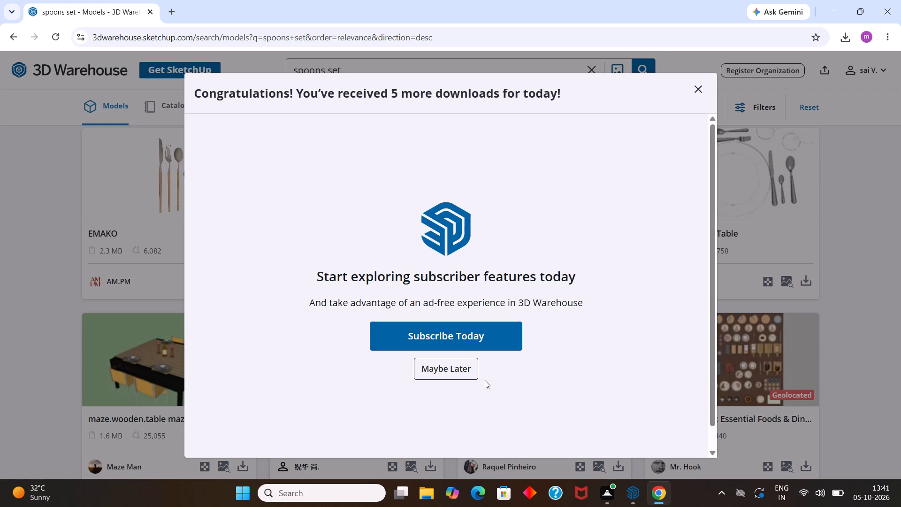
pyautogui.click(462, 366)
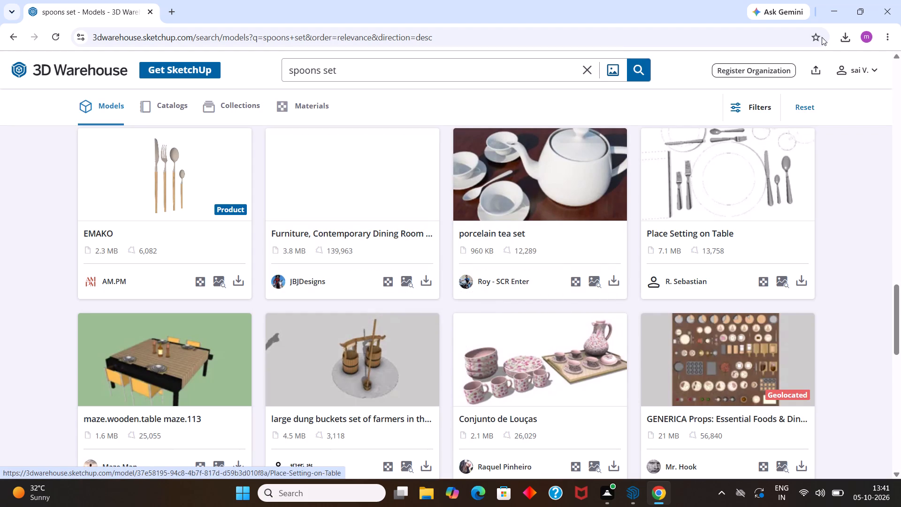
pyautogui.click(840, 38)
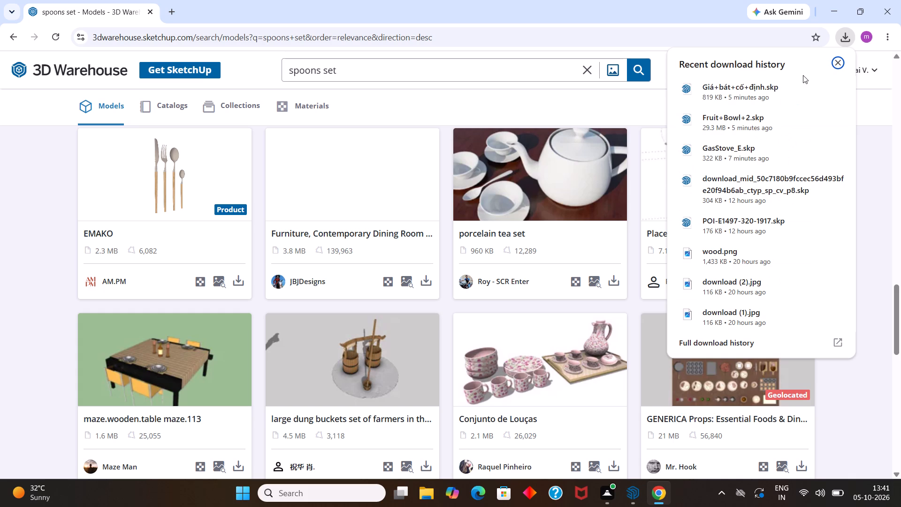
pyautogui.click(617, 282)
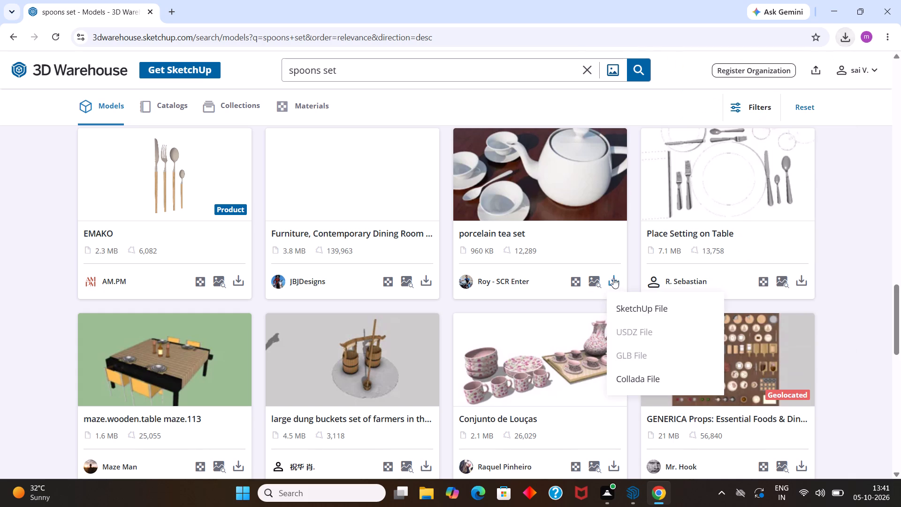
pyautogui.click(641, 302)
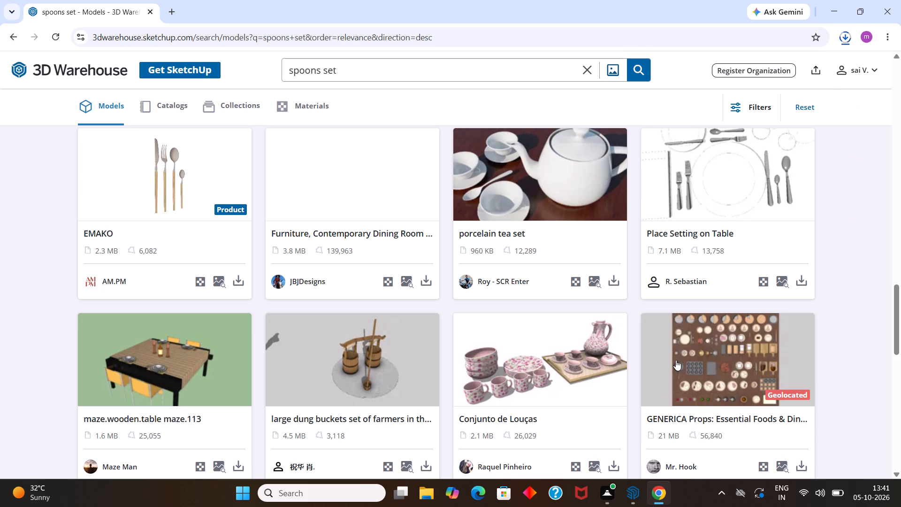
# Switch to SketchUp and import the "cup+set" file from the Downloads folder.
pyautogui.click(626, 490)
pyautogui.scroll(-4, 527, 324)
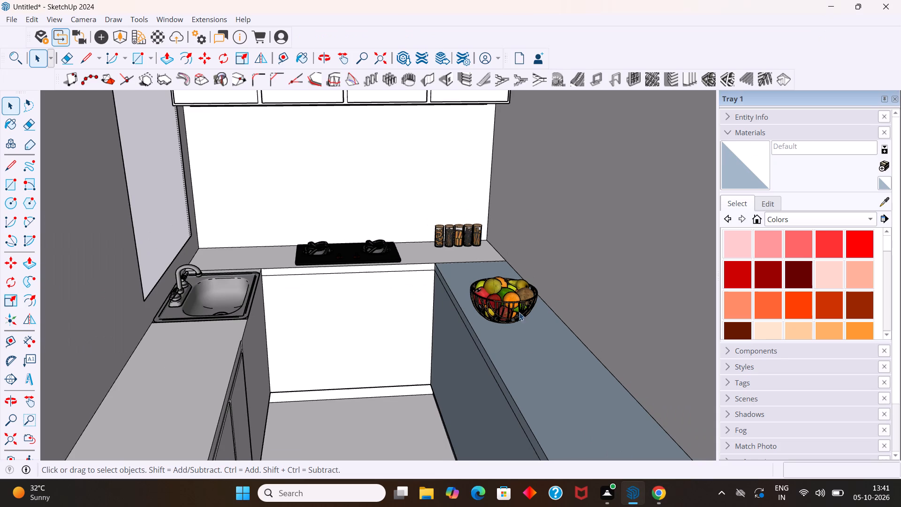
pyautogui.scroll(-9, 512, 307)
pyautogui.scroll(-9, 484, 262)
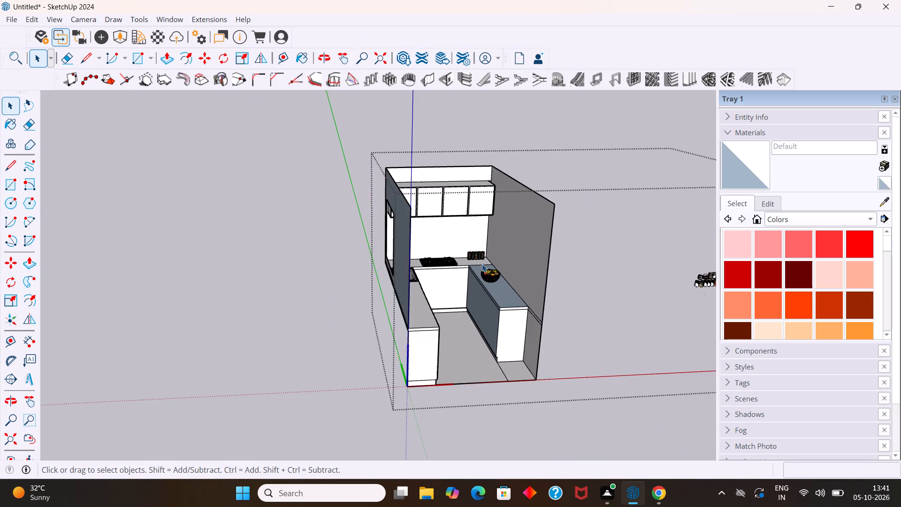
pyautogui.moveTo(482, 264); pyautogui.dragTo(416, 262, button='middle')
pyautogui.scroll(4, 414, 256)
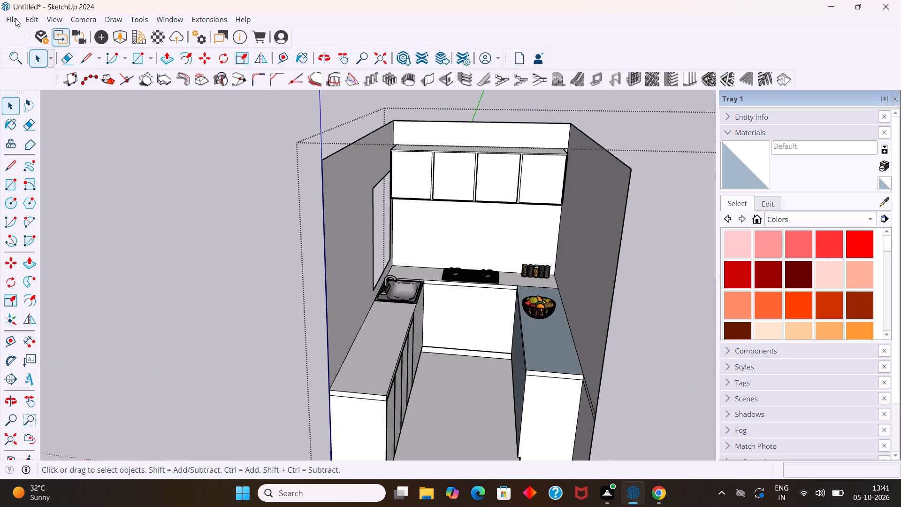
pyautogui.click(15, 18)
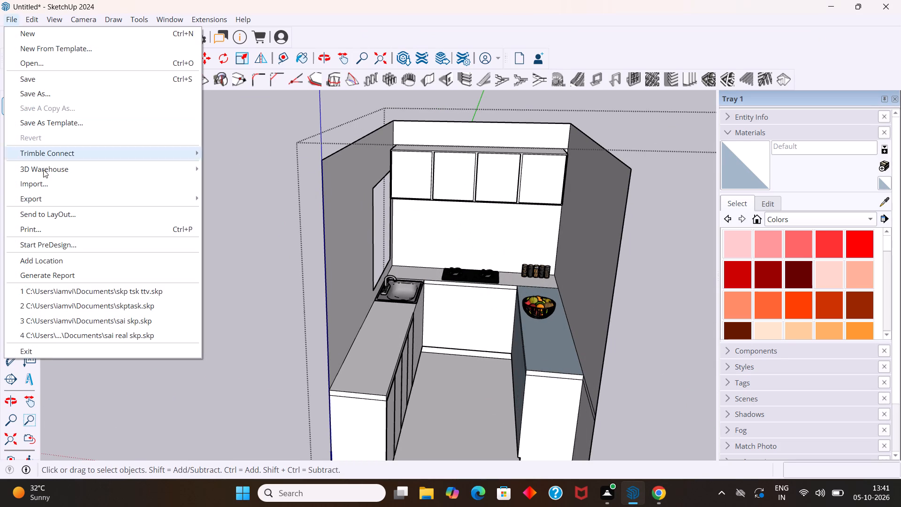
pyautogui.click(38, 184)
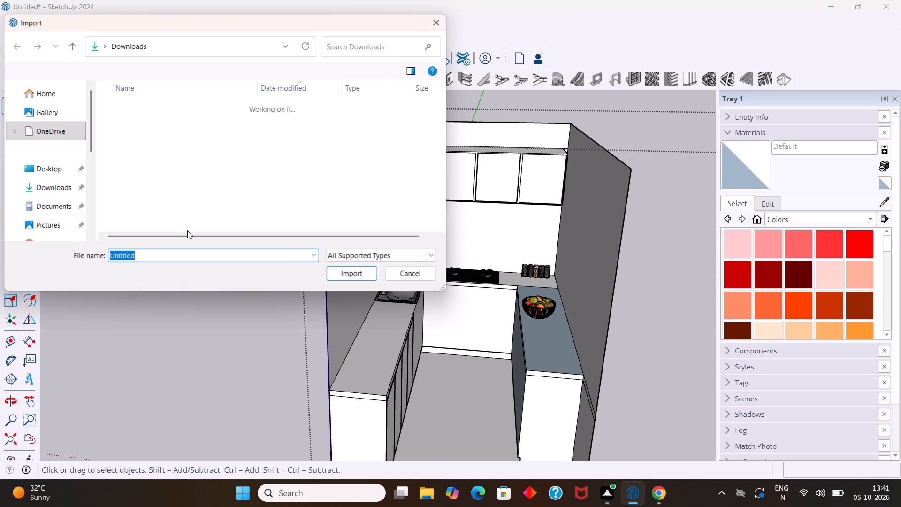
pyautogui.click(161, 123)
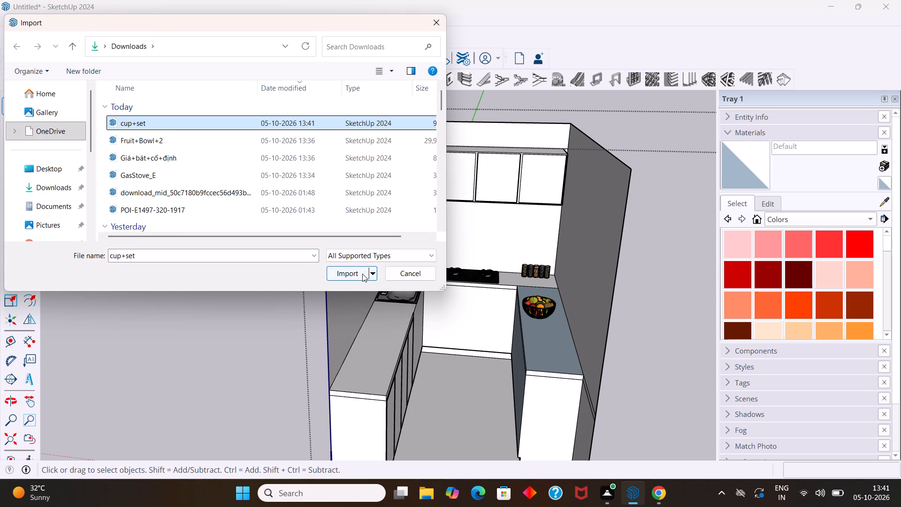
pyautogui.click(362, 274)
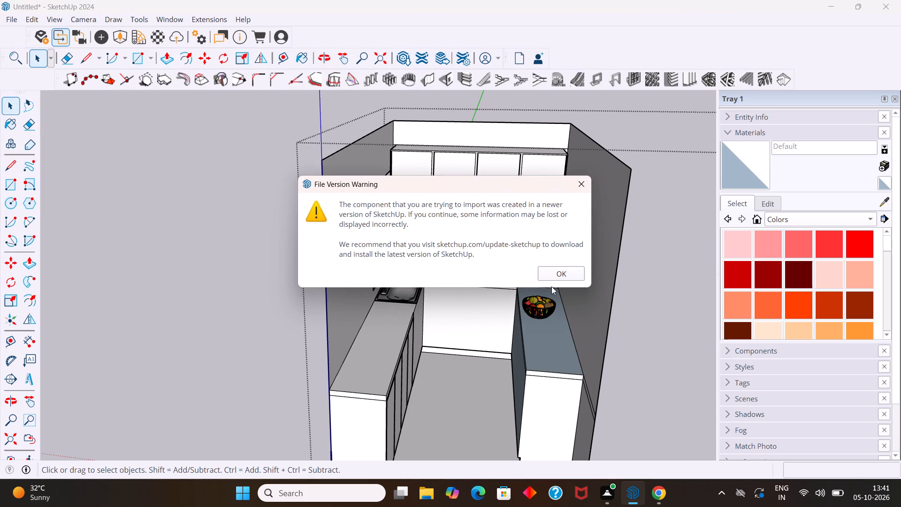
pyautogui.click(554, 277)
# Place the imported tea set in the open space outside the kitchen, near the spare jars and dishware.
pyautogui.scroll(1, 510, 335)
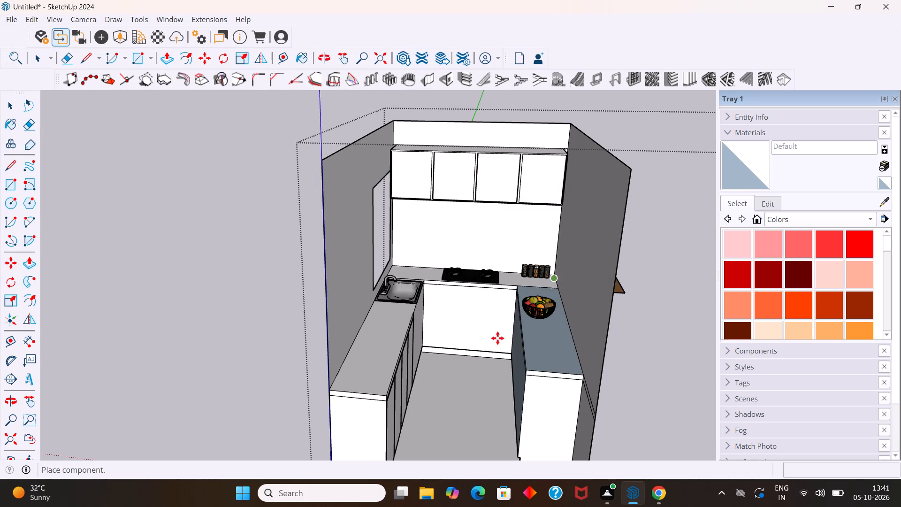
pyautogui.scroll(6, 457, 339)
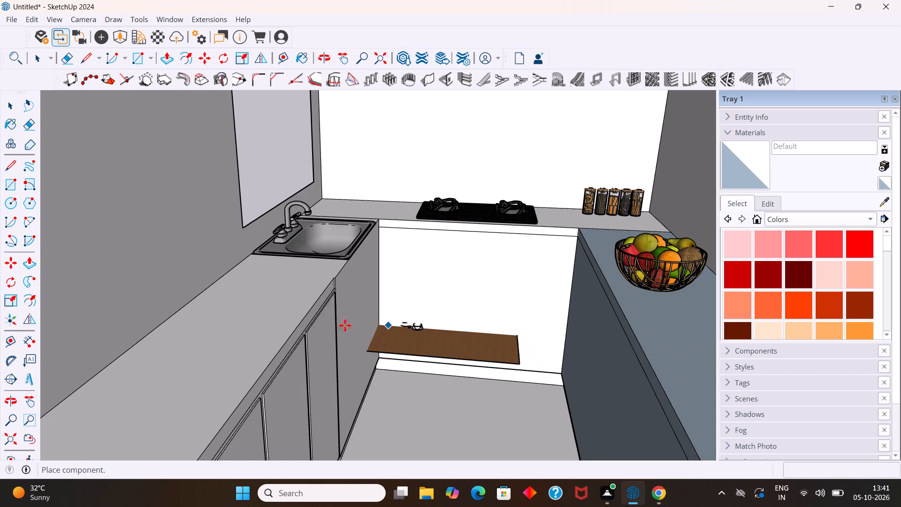
pyautogui.scroll(-10, 93, 277)
pyautogui.scroll(-3, 121, 250)
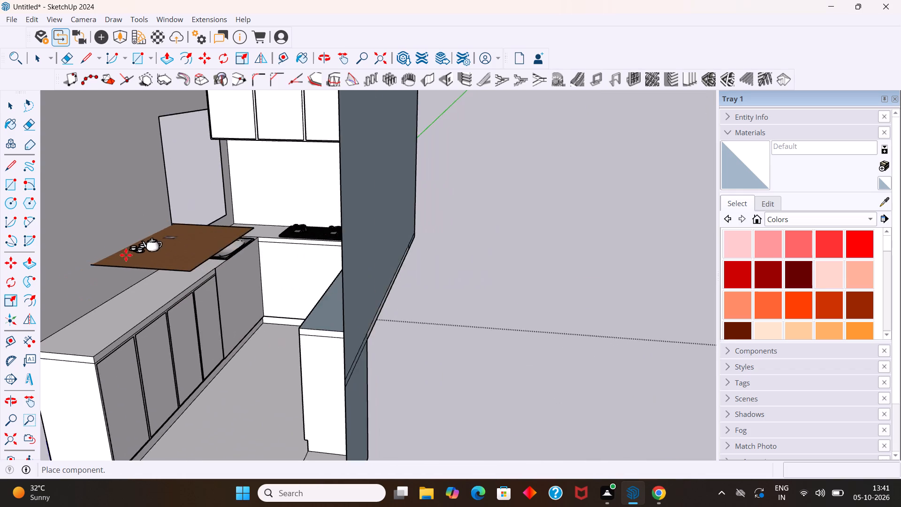
pyautogui.scroll(-3, 126, 255)
pyautogui.click(494, 338)
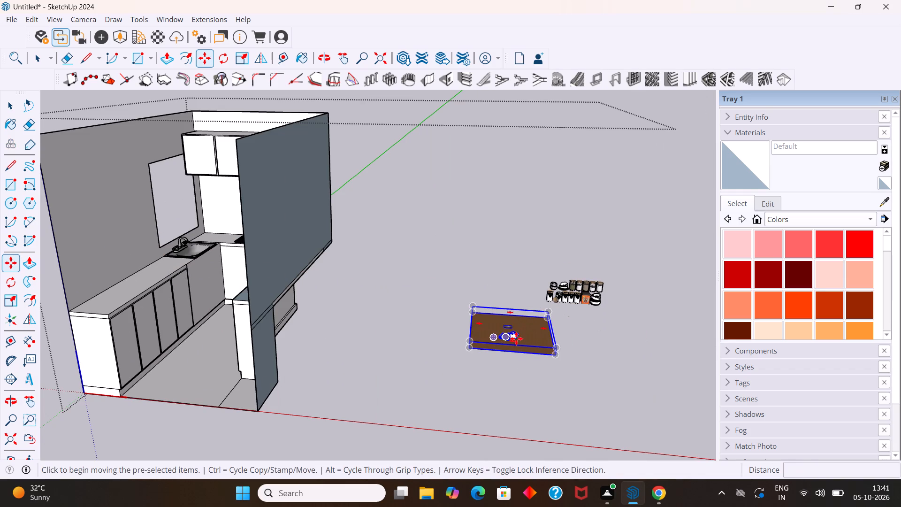
# Explode the placed tea set component into its separate pieces.
pyautogui.rightClick(512, 337)
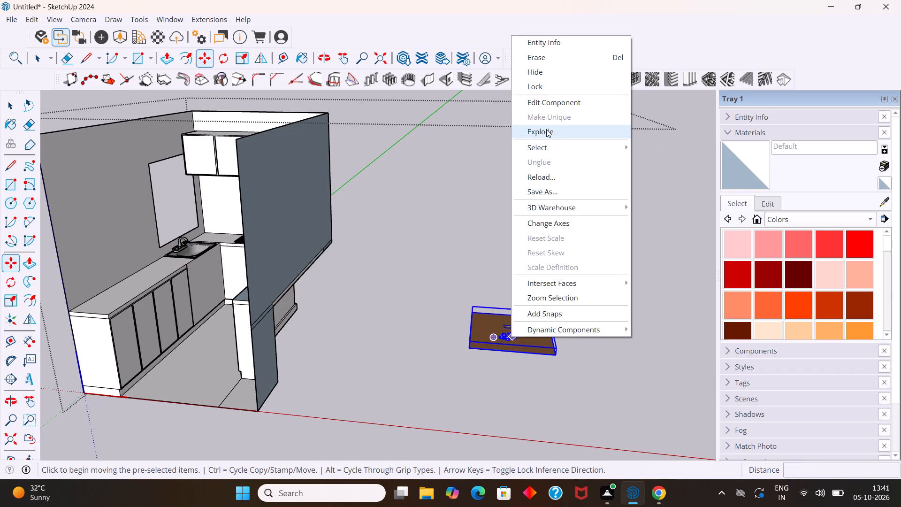
pyautogui.click(546, 129)
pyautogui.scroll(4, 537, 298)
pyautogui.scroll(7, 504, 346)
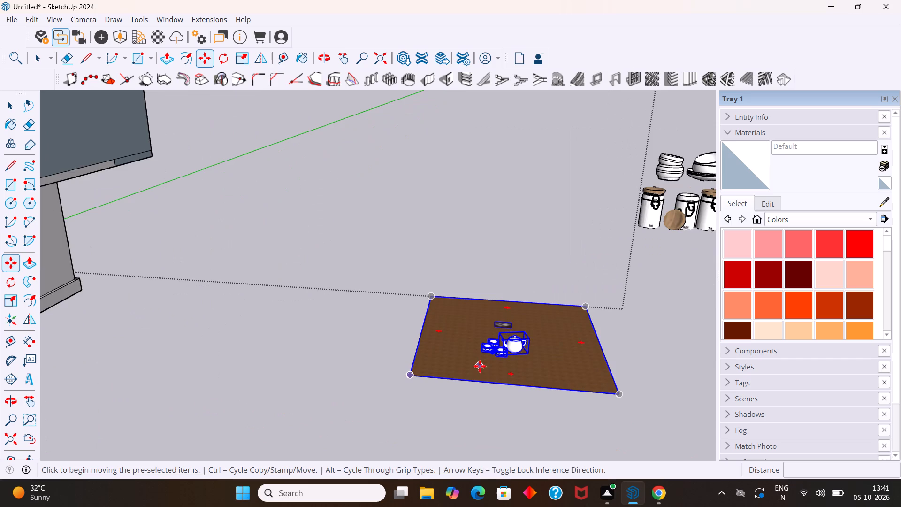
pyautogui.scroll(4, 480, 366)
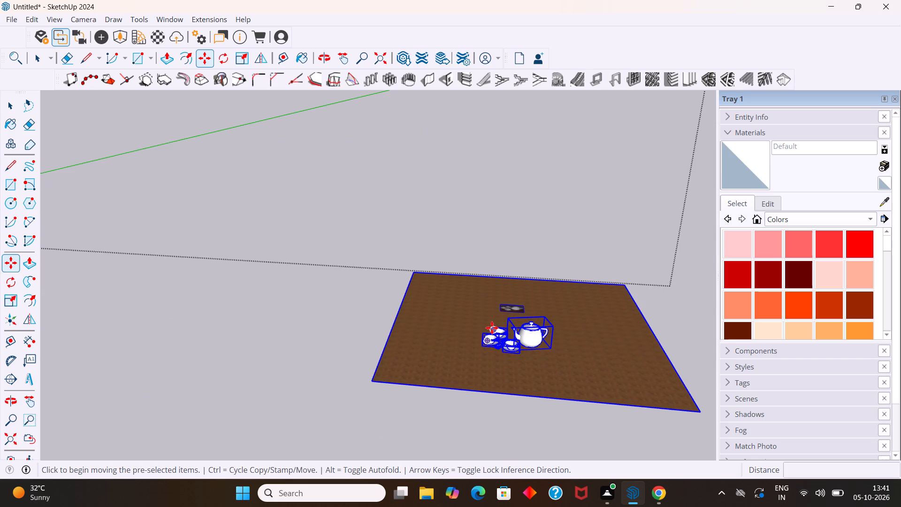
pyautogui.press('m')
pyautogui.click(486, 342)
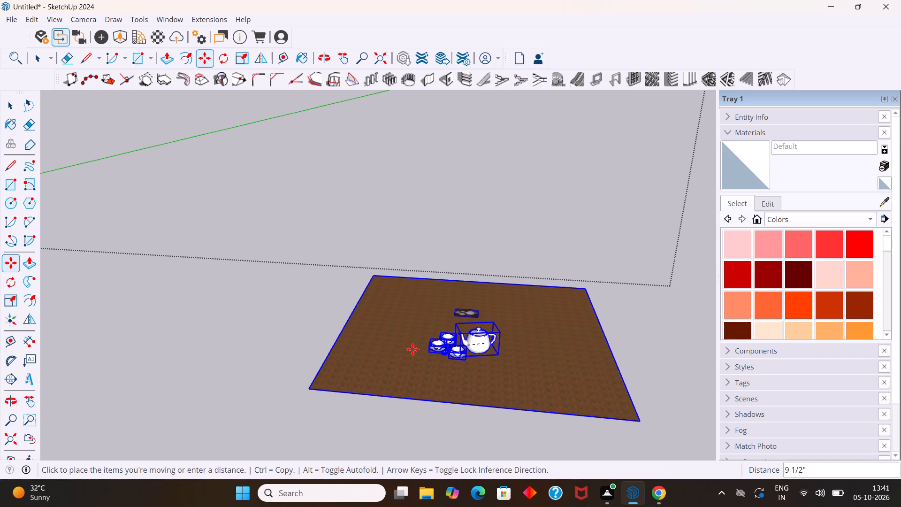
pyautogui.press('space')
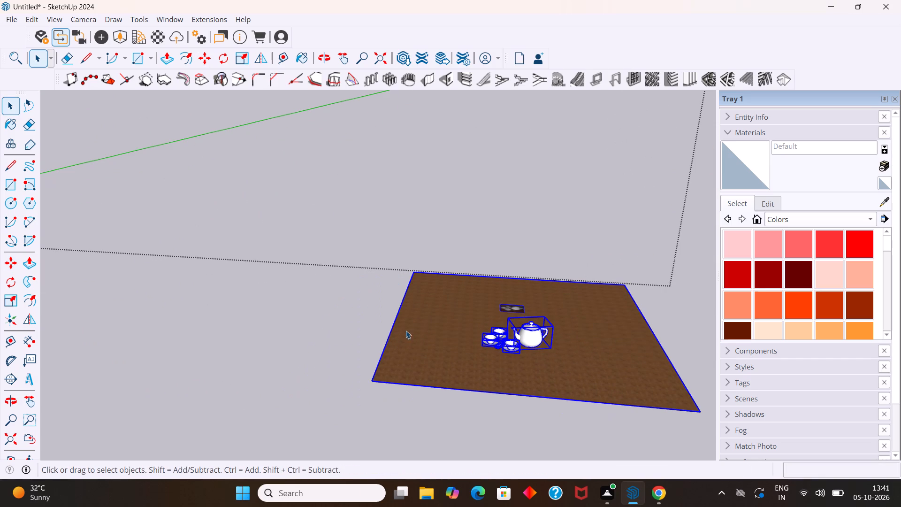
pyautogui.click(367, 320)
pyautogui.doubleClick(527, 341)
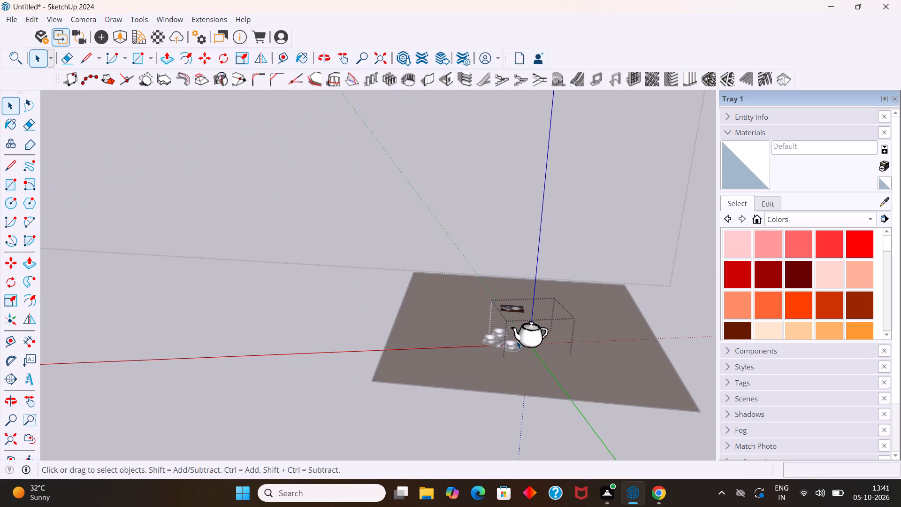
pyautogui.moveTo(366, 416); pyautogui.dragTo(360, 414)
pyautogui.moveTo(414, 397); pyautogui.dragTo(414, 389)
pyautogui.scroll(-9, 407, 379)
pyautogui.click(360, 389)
# Move the teapot and three cups, without the spoon, from the brown mat onto the counter in front of the fruit bowl.
pyautogui.click(458, 355)
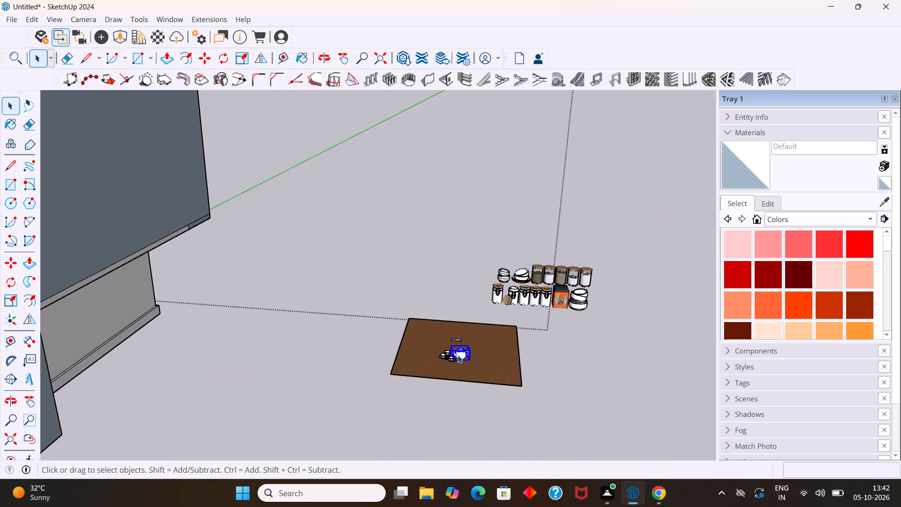
pyautogui.scroll(15, 448, 356)
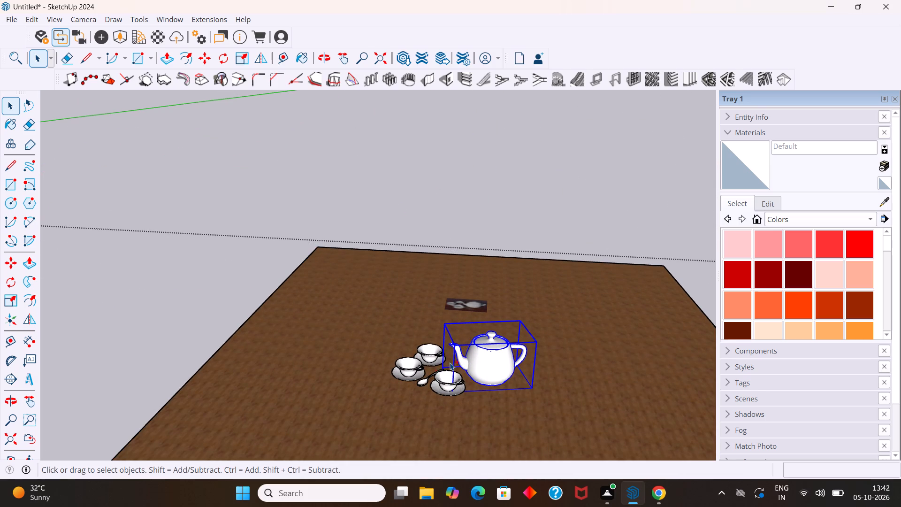
pyautogui.click(419, 370)
pyautogui.keyDown('ctrl'); pyautogui.click(440, 352); pyautogui.keyUp('ctrl')
pyautogui.keyDown('ctrl'); pyautogui.click(479, 364); pyautogui.keyUp('ctrl')
pyautogui.keyDown('ctrl'); pyautogui.click(451, 386); pyautogui.keyUp('ctrl')
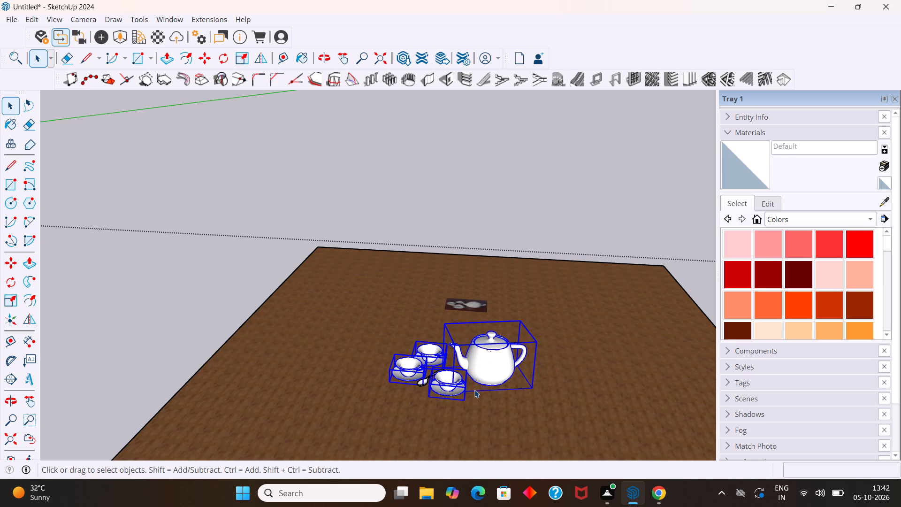
pyautogui.press('m')
pyautogui.click(430, 396)
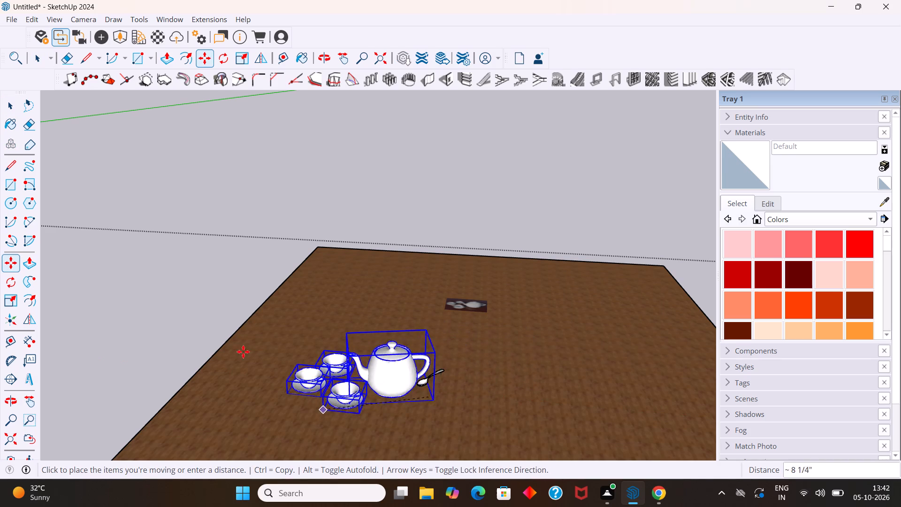
pyautogui.scroll(-20, 246, 311)
pyautogui.scroll(-3, 279, 295)
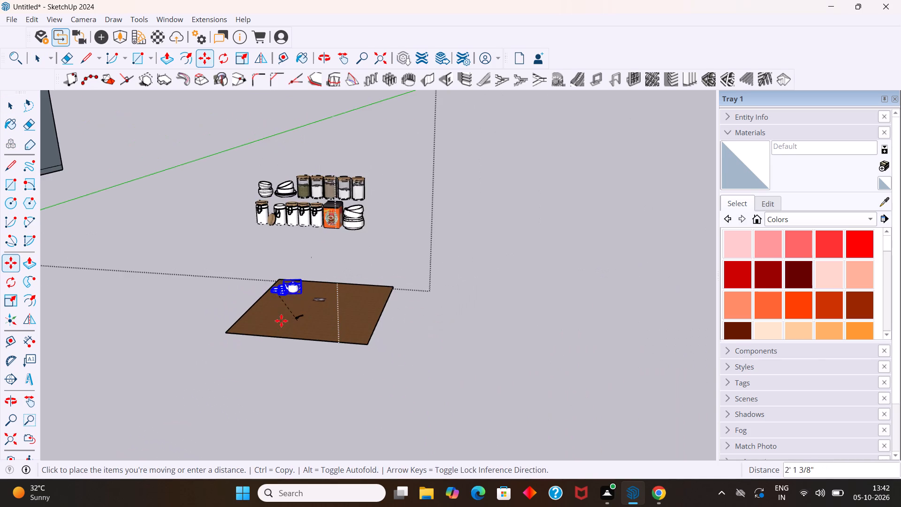
pyautogui.scroll(-7, 281, 321)
pyautogui.scroll(-15, 230, 292)
pyautogui.scroll(-5, 163, 267)
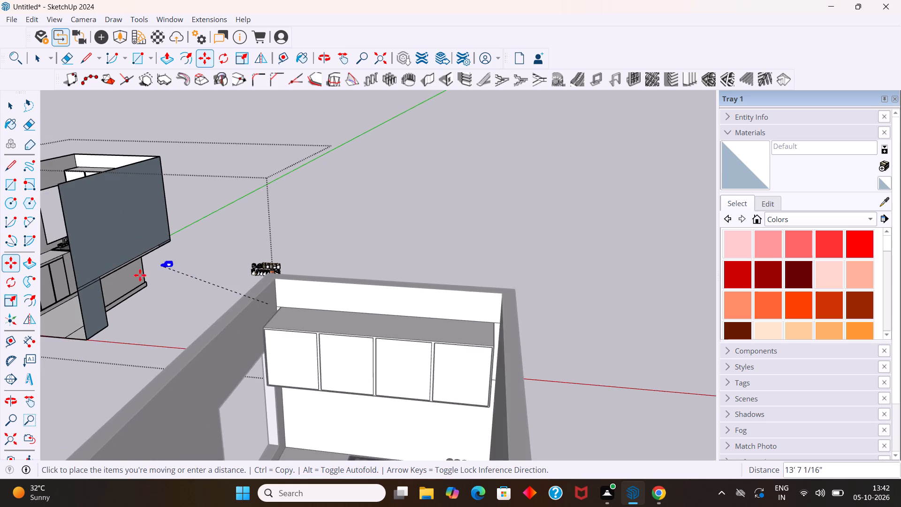
pyautogui.scroll(-1, 71, 270)
pyautogui.moveTo(71, 270); pyautogui.dragTo(214, 285, button='middle')
pyautogui.scroll(-10, 214, 276)
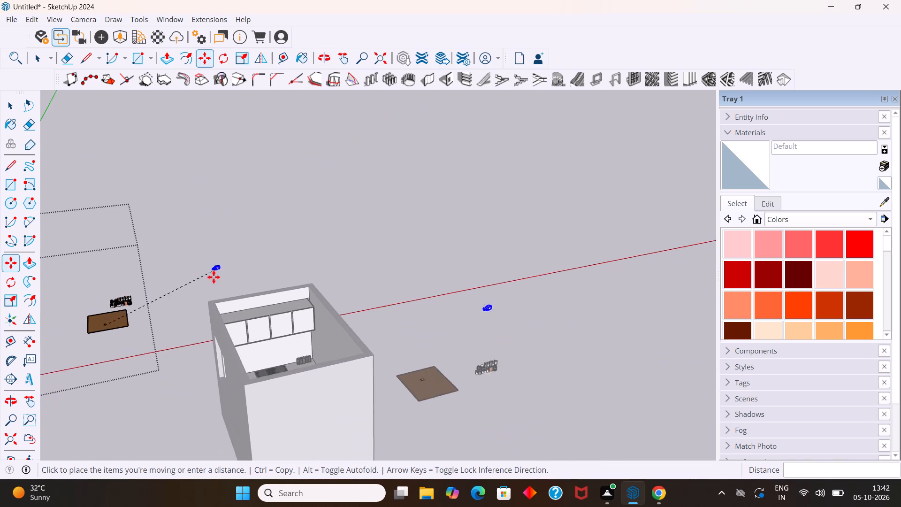
pyautogui.scroll(-1, 214, 277)
pyautogui.scroll(-5, 173, 276)
pyautogui.scroll(-5, 131, 286)
pyautogui.scroll(-12, 78, 286)
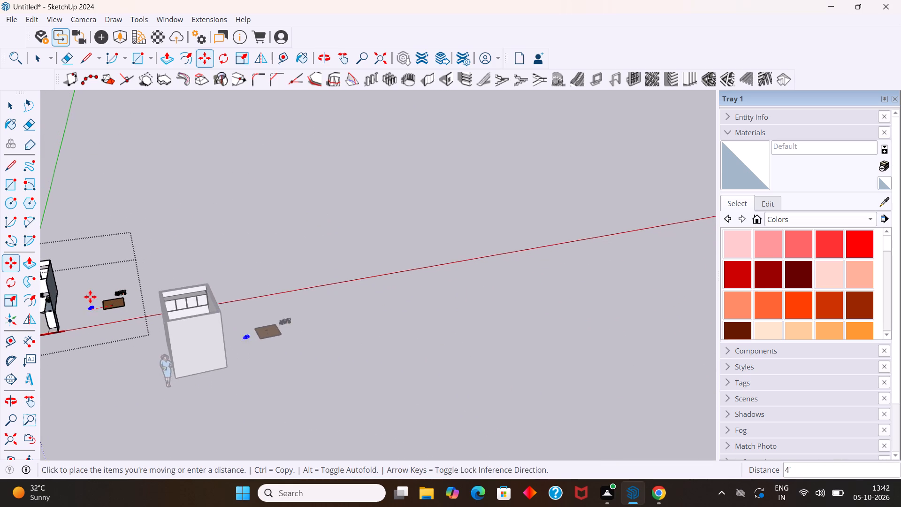
pyautogui.scroll(-8, 90, 297)
pyautogui.scroll(-16, 76, 270)
pyautogui.scroll(-16, 60, 279)
pyautogui.scroll(-6, 61, 282)
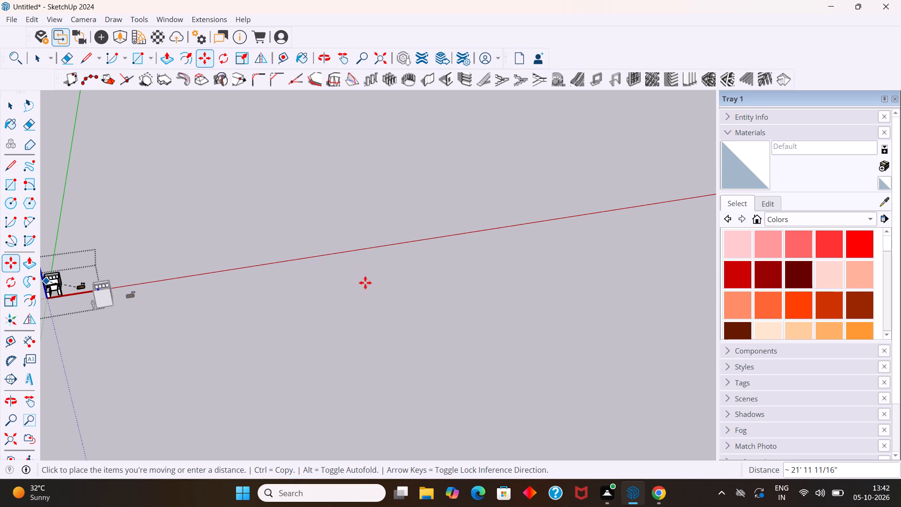
pyautogui.moveTo(367, 374); pyautogui.dragTo(388, 296, button='middle')
pyautogui.scroll(-1, 364, 374)
pyautogui.moveTo(386, 296); pyautogui.dragTo(373, 298, button='middle')
pyautogui.scroll(-5, 247, 314)
pyautogui.scroll(-5, 157, 340)
pyautogui.scroll(9, 108, 337)
pyautogui.scroll(7, 79, 289)
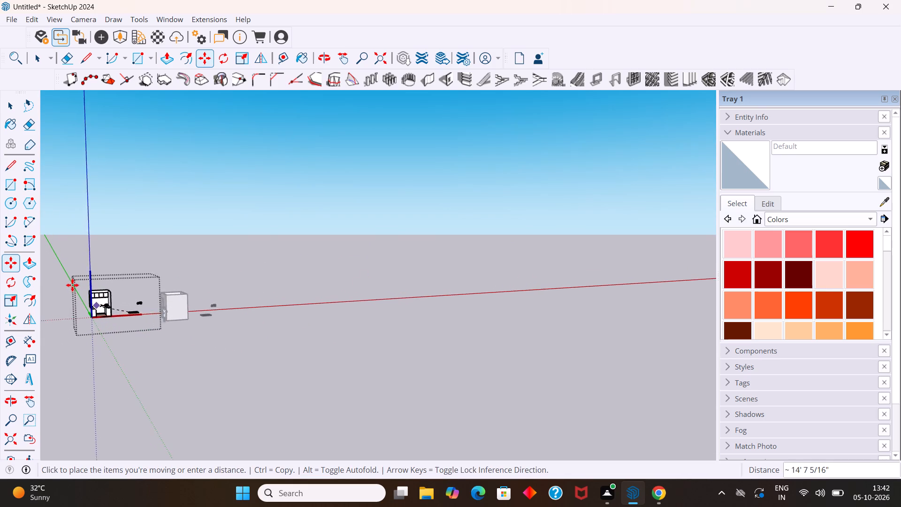
pyautogui.scroll(9, 72, 285)
pyautogui.scroll(12, 94, 321)
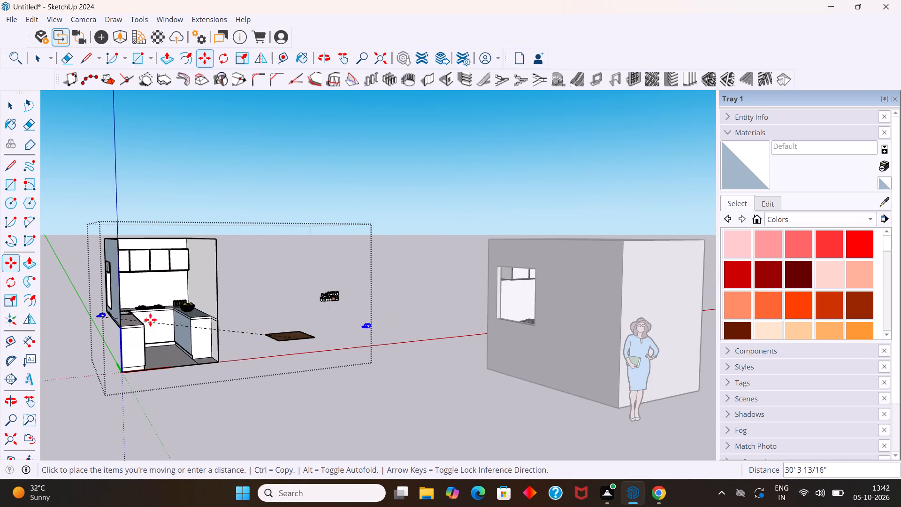
pyautogui.scroll(13, 150, 320)
pyautogui.moveTo(153, 299); pyautogui.dragTo(161, 376, button='middle')
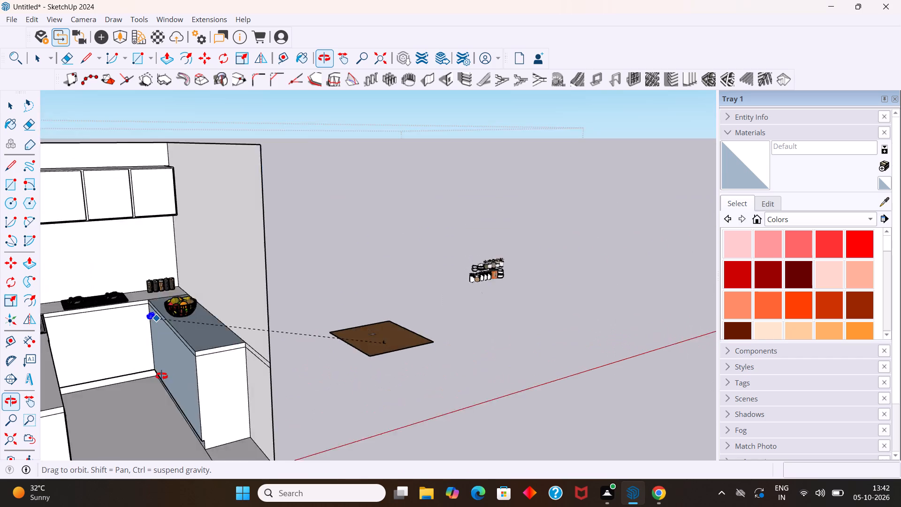
pyautogui.moveTo(161, 376); pyautogui.dragTo(160, 395, button='middle')
pyautogui.scroll(11, 189, 376)
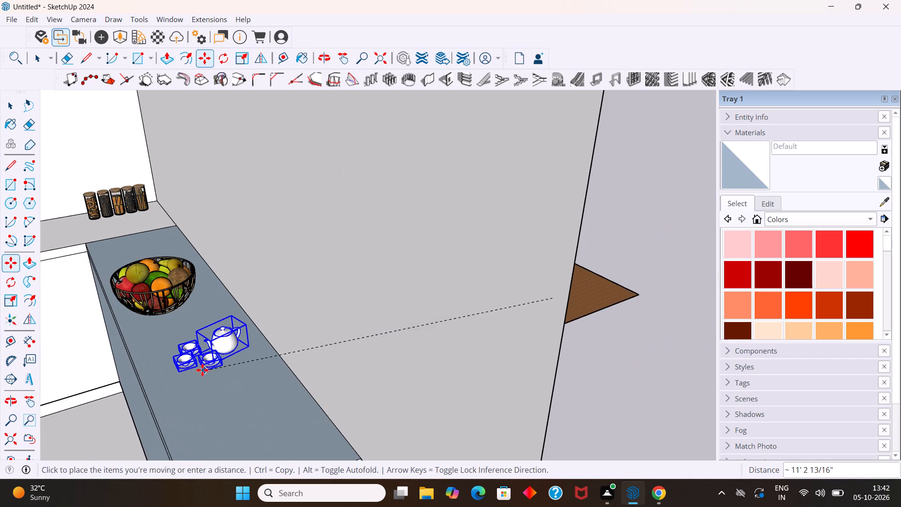
pyautogui.click(186, 350)
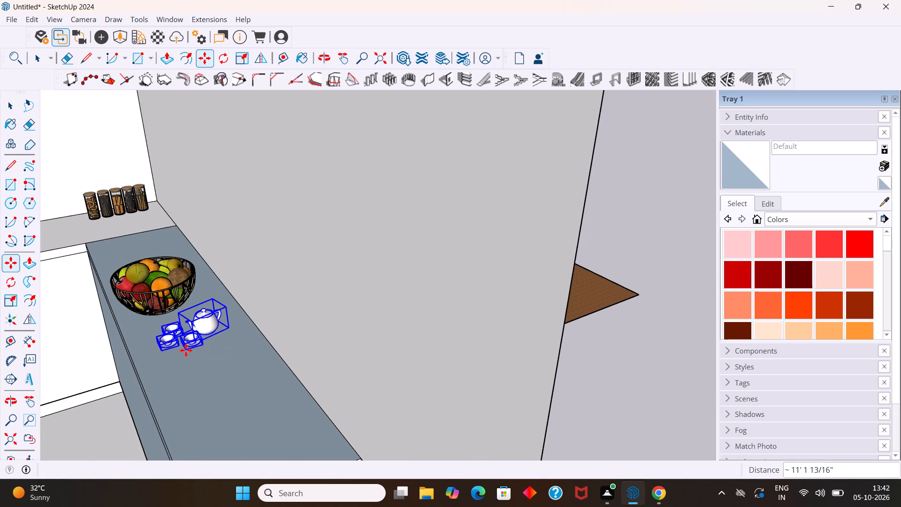
# Enlarge the teapot and cups with Scale, about 1.15 along red, over 1.6 along green and about 1.6 in height.
pyautogui.press('s')
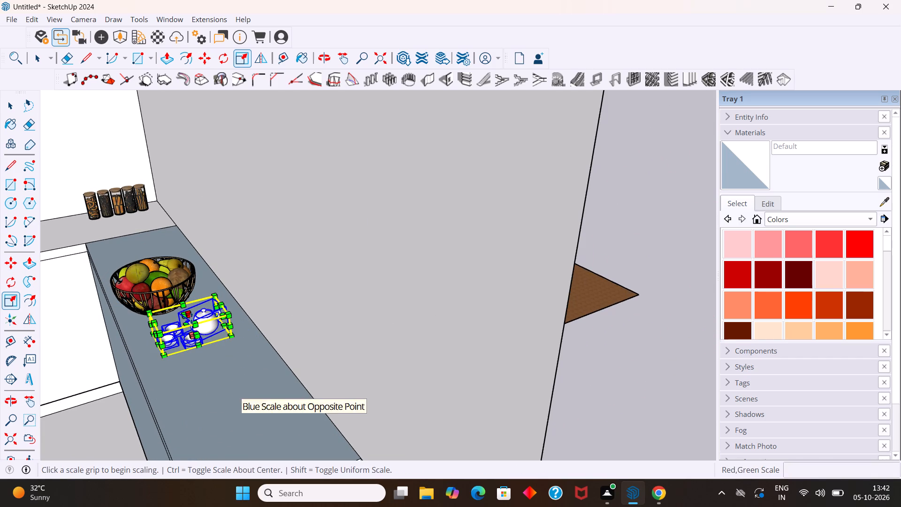
pyautogui.moveTo(191, 318); pyautogui.dragTo(191, 285)
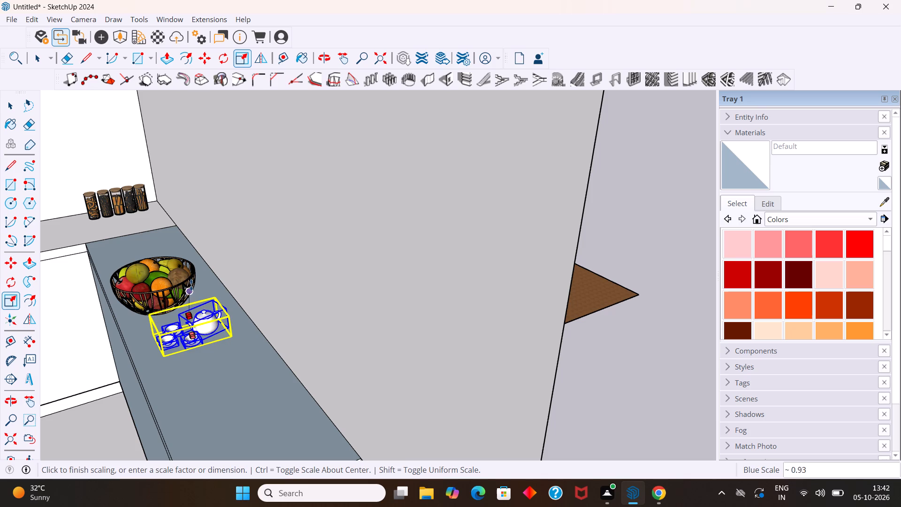
pyautogui.moveTo(191, 285); pyautogui.dragTo(190, 280)
pyautogui.moveTo(186, 327); pyautogui.dragTo(246, 312, button='middle')
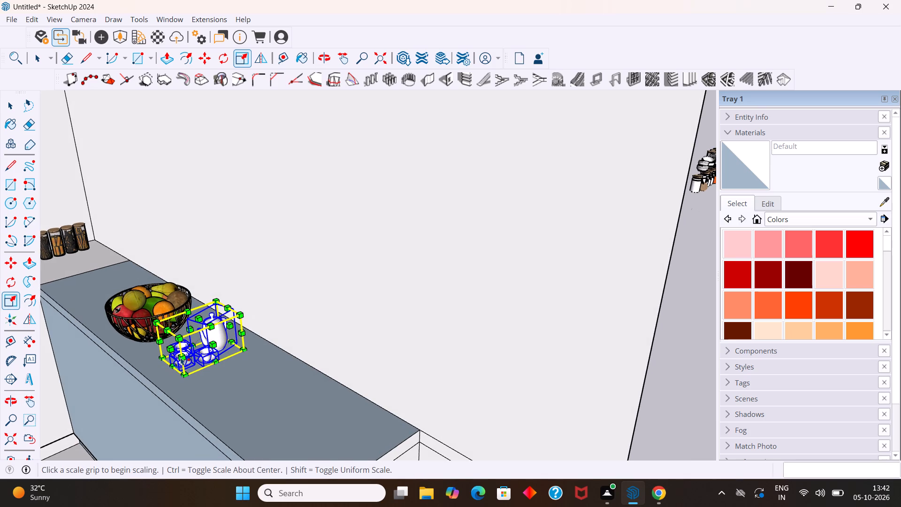
pyautogui.moveTo(171, 351); pyautogui.dragTo(162, 356)
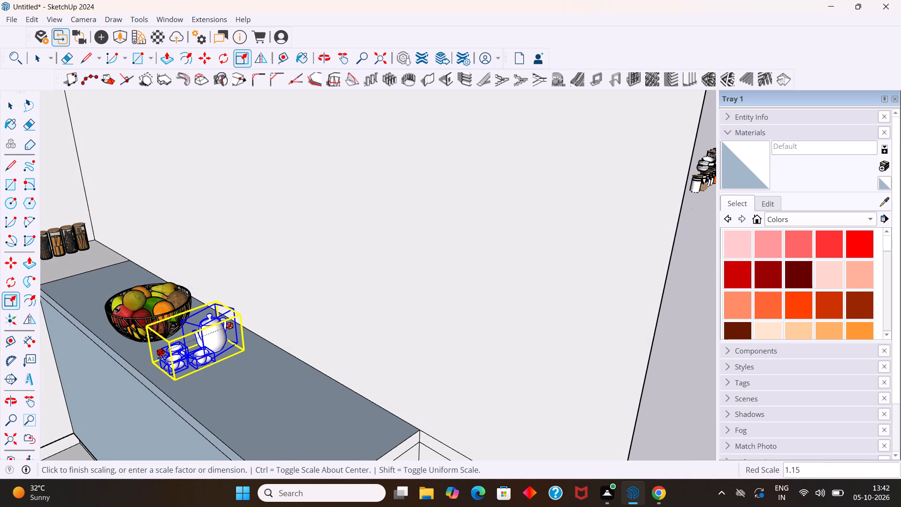
pyautogui.moveTo(212, 346); pyautogui.dragTo(221, 363)
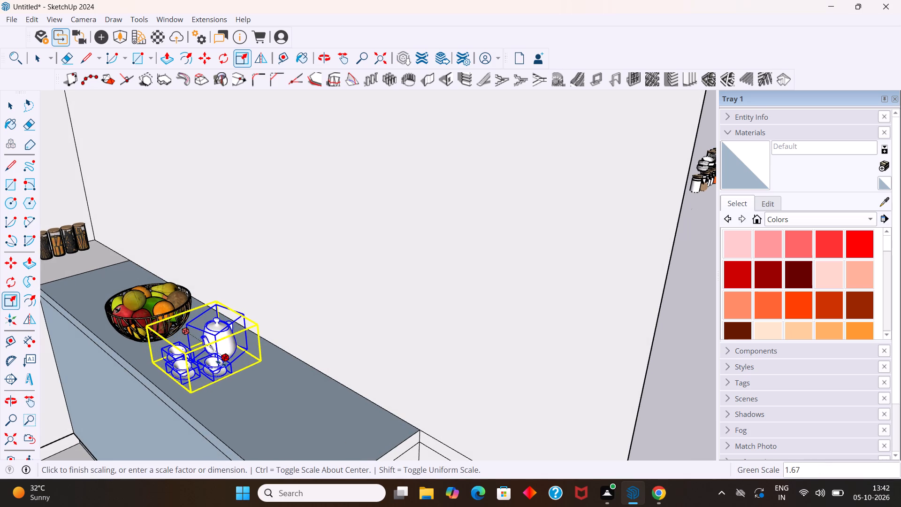
pyautogui.moveTo(221, 363); pyautogui.dragTo(230, 372)
pyautogui.moveTo(274, 352); pyautogui.dragTo(279, 410, button='middle')
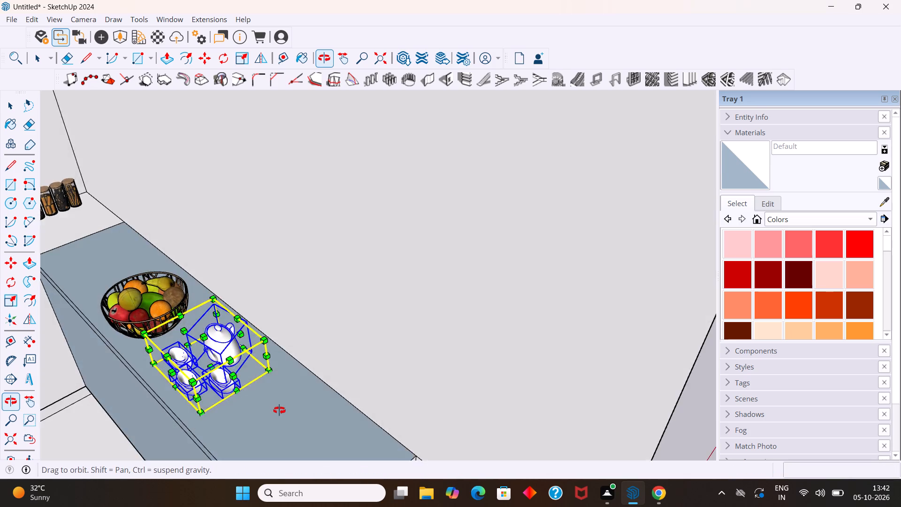
pyautogui.moveTo(279, 410); pyautogui.dragTo(402, 334, button='middle')
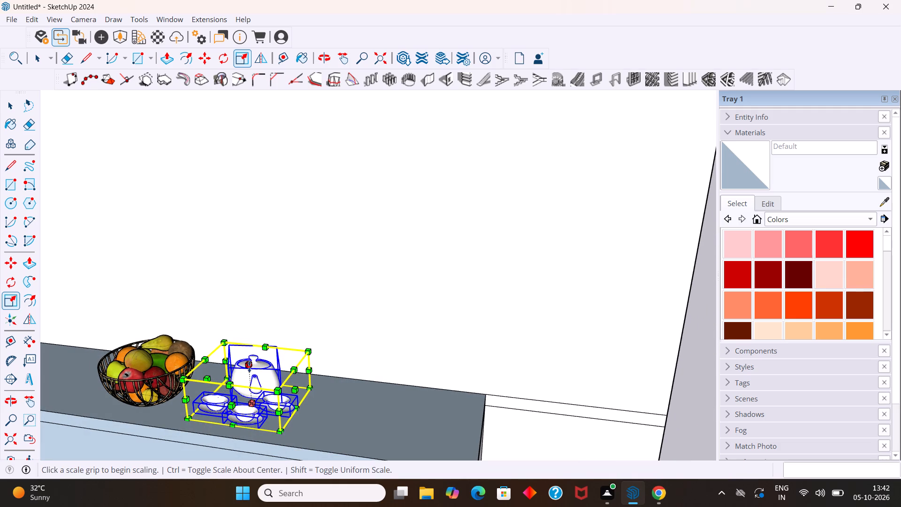
pyautogui.moveTo(249, 367); pyautogui.dragTo(256, 339)
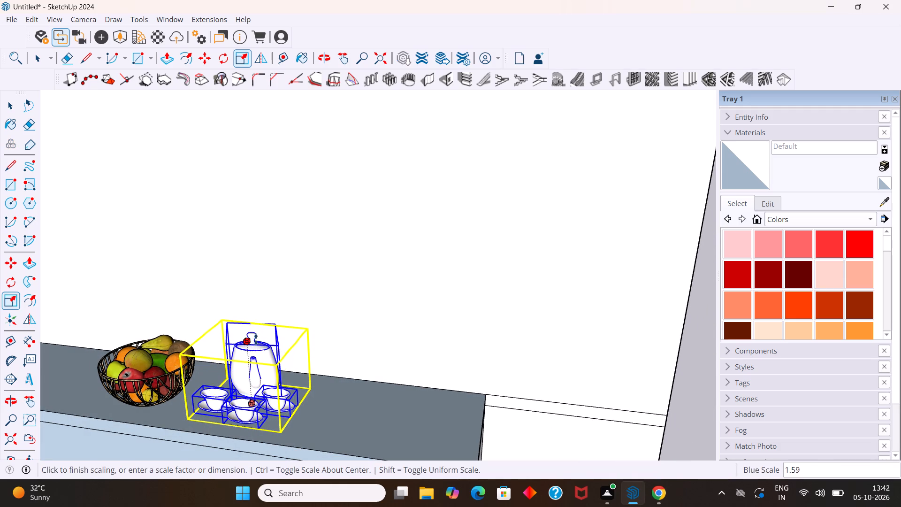
pyautogui.moveTo(256, 339); pyautogui.dragTo(256, 338)
pyautogui.click(349, 409)
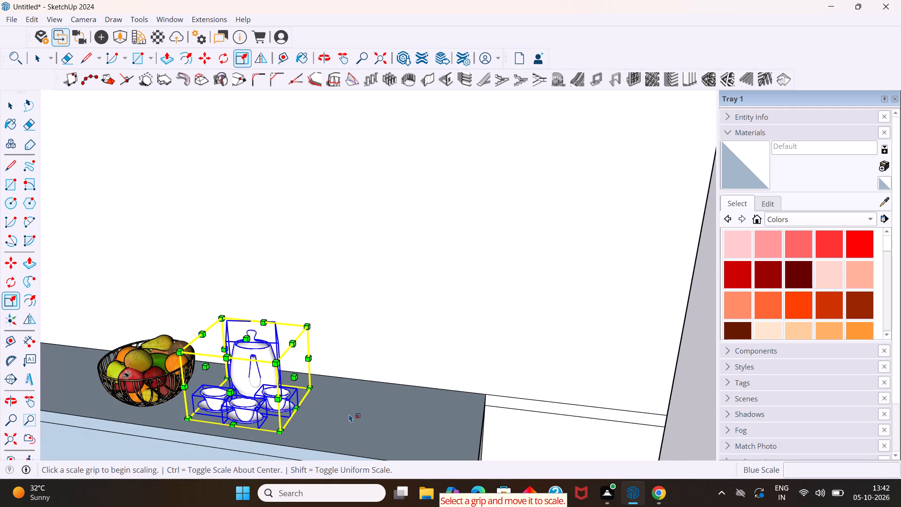
pyautogui.press('space')
# Deselect the tea set and examine its size and placement beside the fruit bowl against the whole kitchen.
pyautogui.scroll(-10, 389, 411)
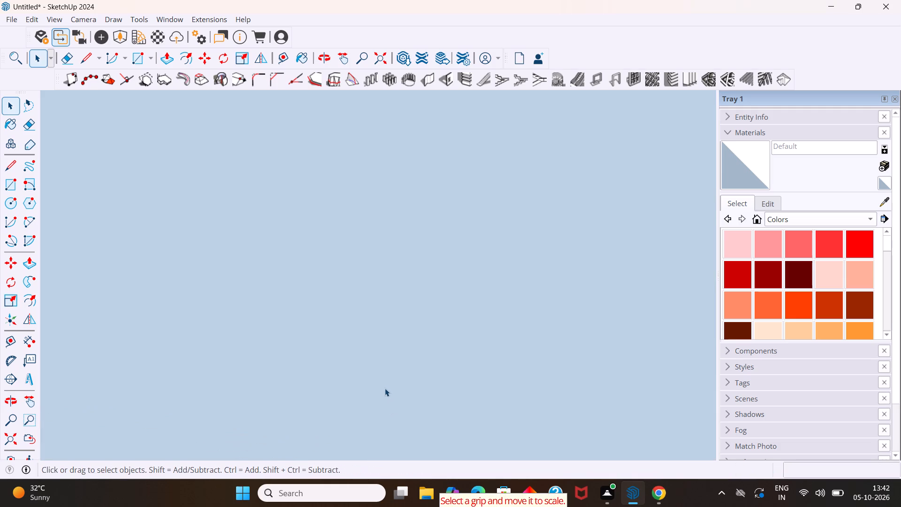
pyautogui.scroll(-9, 380, 389)
pyautogui.press('u')
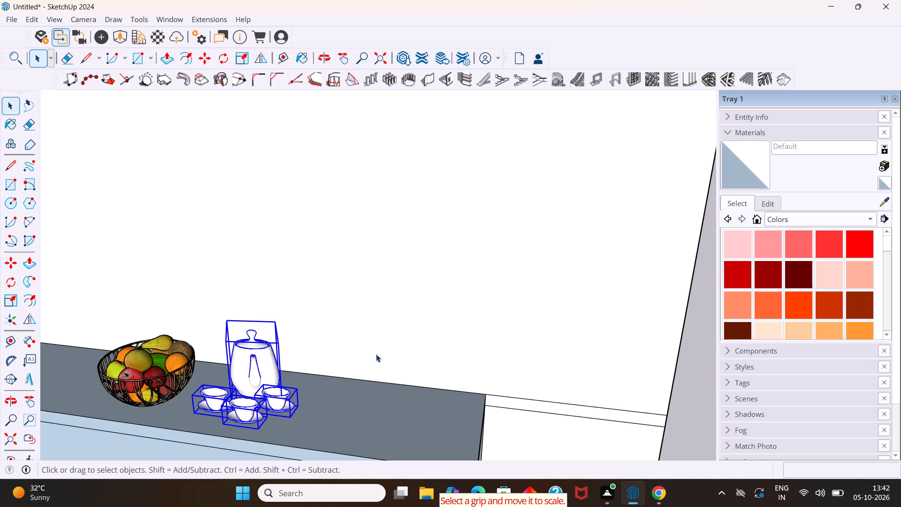
pyautogui.scroll(-10, 379, 350)
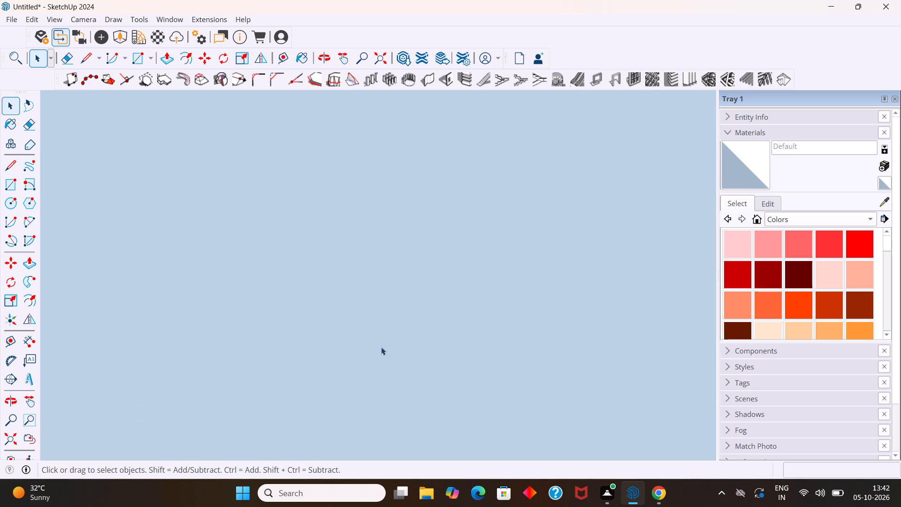
pyautogui.press('u')
pyautogui.scroll(-20, 381, 347)
pyautogui.scroll(-6, 381, 347)
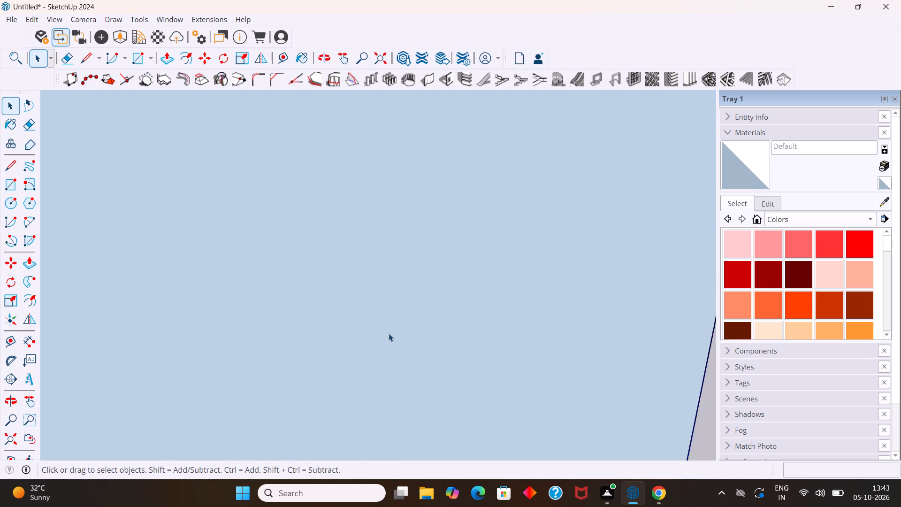
pyautogui.scroll(-11, 389, 333)
pyautogui.scroll(1, 370, 302)
pyautogui.scroll(-6, 369, 316)
pyautogui.moveTo(529, 375); pyautogui.dragTo(297, 366, button='middle')
pyautogui.click(362, 338)
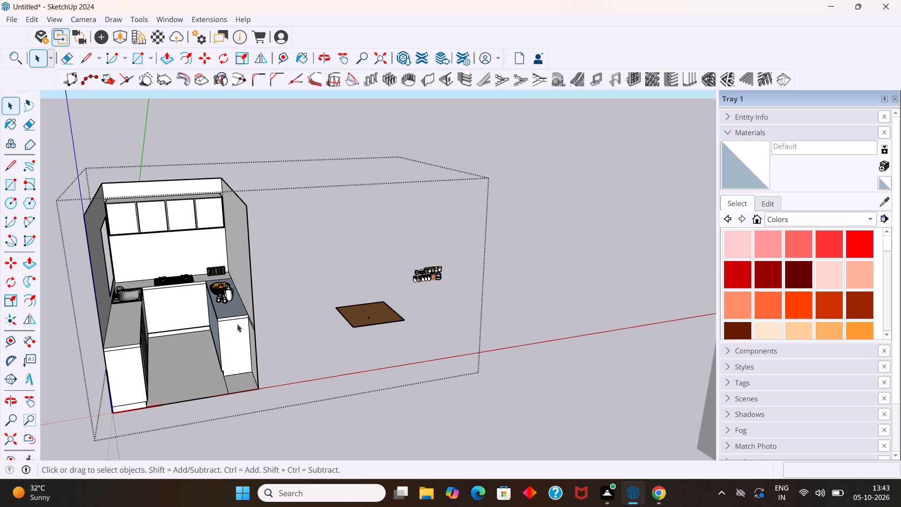
pyautogui.scroll(15, 232, 295)
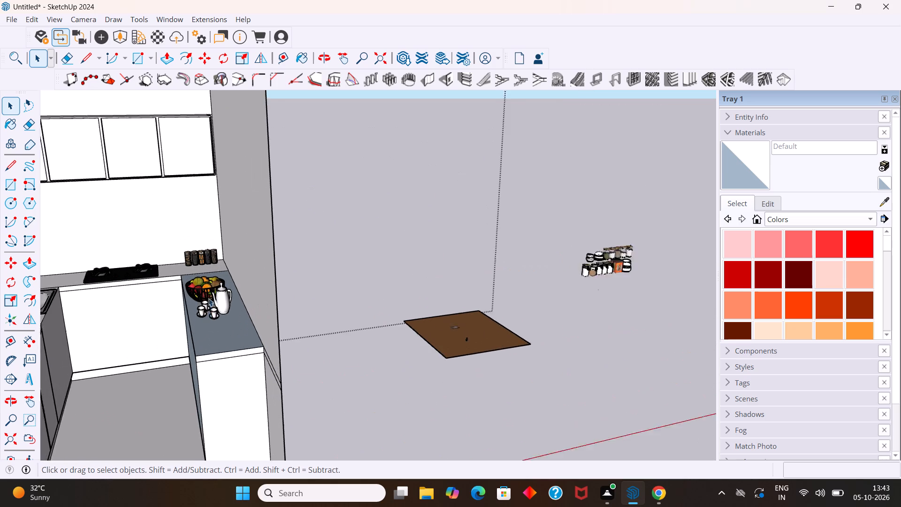
pyautogui.scroll(9, 208, 298)
pyautogui.moveTo(214, 296); pyautogui.dragTo(359, 330, button='middle')
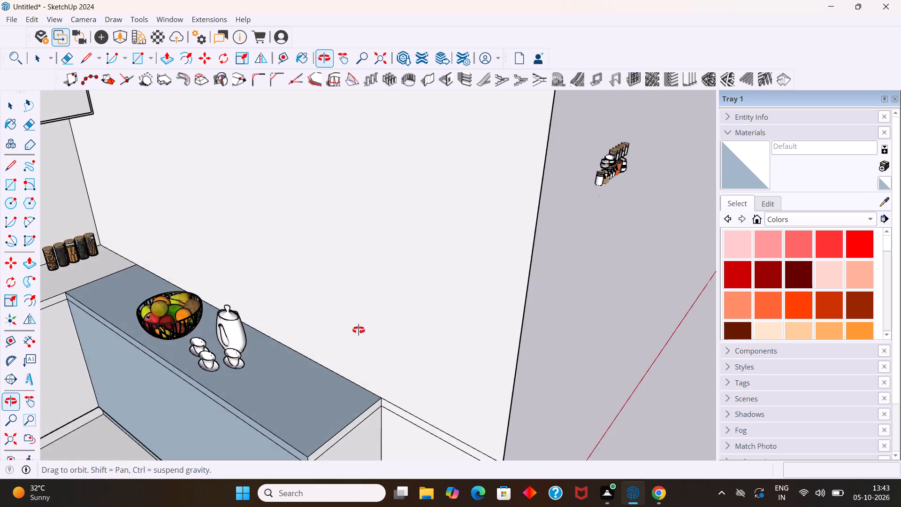
pyautogui.moveTo(359, 330); pyautogui.dragTo(210, 297, button='middle')
# Move the front row of five white jars, orange tin and white bowl stack onto the counter between the sink corner and the stove.
pyautogui.scroll(-6, 211, 291)
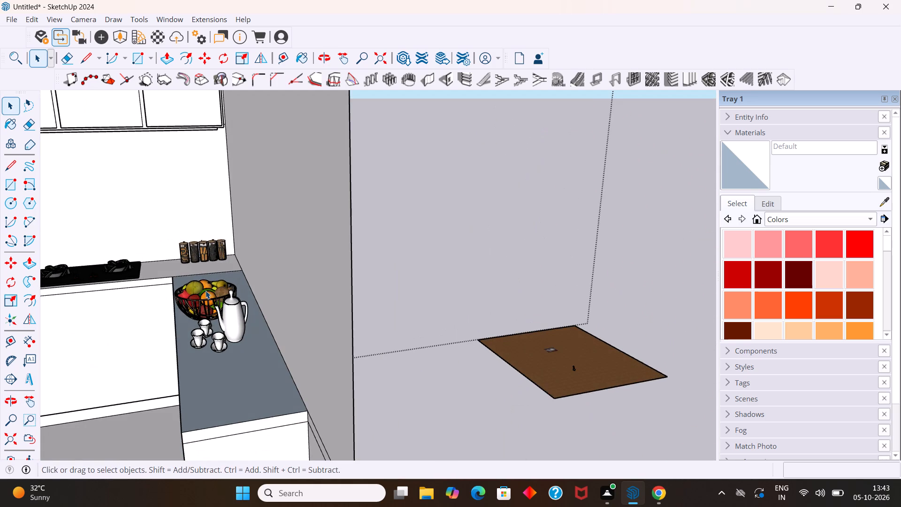
pyautogui.scroll(-12, 206, 291)
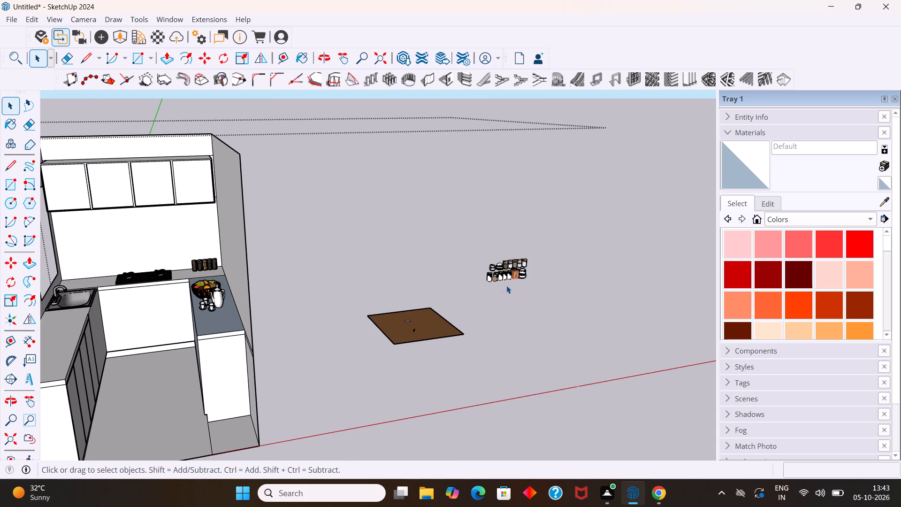
pyautogui.click(510, 273)
pyautogui.scroll(4, 490, 271)
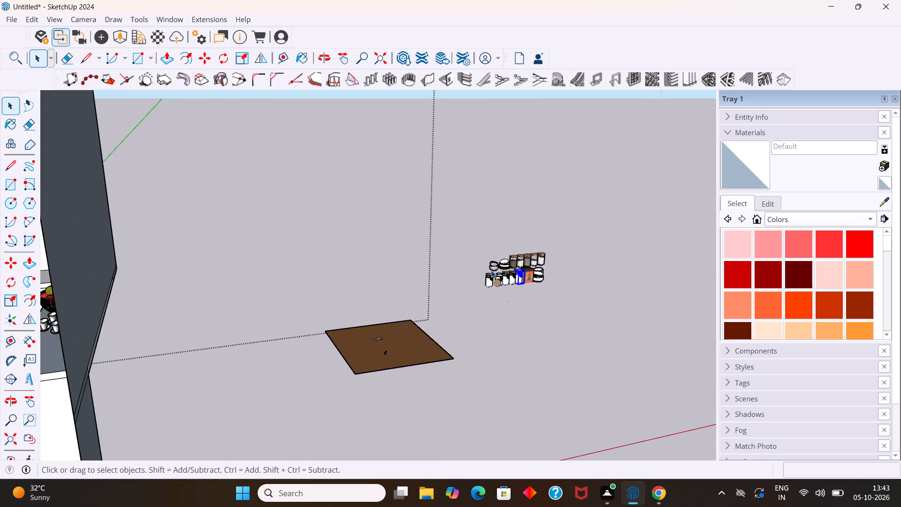
pyautogui.scroll(4, 491, 270)
pyautogui.keyDown('ctrl'); pyautogui.scroll(7, 515, 257); pyautogui.keyUp('ctrl')
pyautogui.keyDown('ctrl'); pyautogui.click(459, 305); pyautogui.keyUp('ctrl')
pyautogui.keyDown('ctrl'); pyautogui.click(481, 308); pyautogui.keyUp('ctrl')
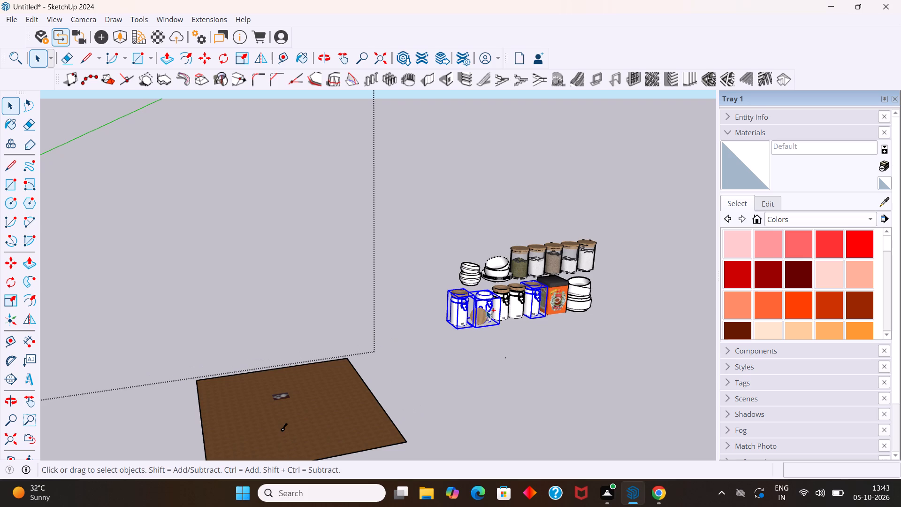
pyautogui.keyDown('ctrl'); pyautogui.click(510, 304); pyautogui.keyUp('ctrl')
pyautogui.keyDown('ctrl'); pyautogui.click(519, 297); pyautogui.keyUp('ctrl')
pyautogui.keyDown('ctrl'); pyautogui.click(552, 302); pyautogui.keyUp('ctrl')
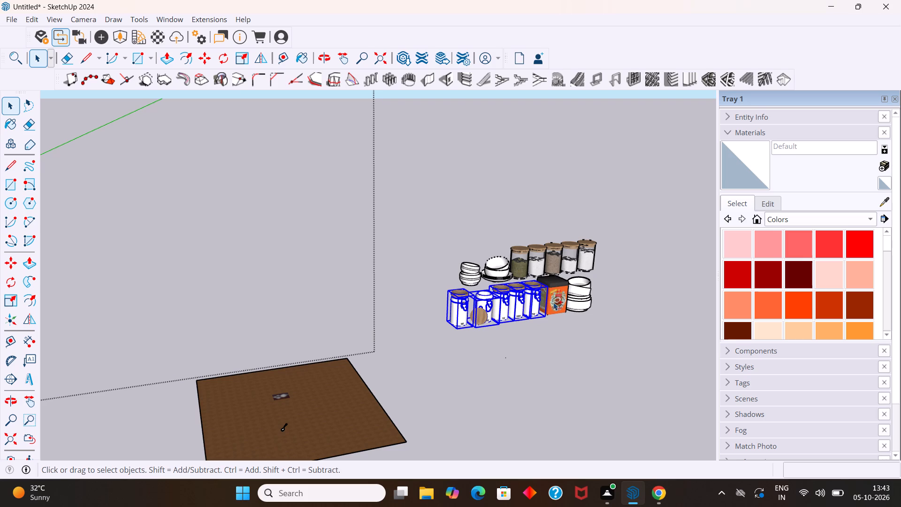
pyautogui.keyDown('ctrl'); pyautogui.click(579, 300); pyautogui.keyUp('ctrl')
pyautogui.press('m')
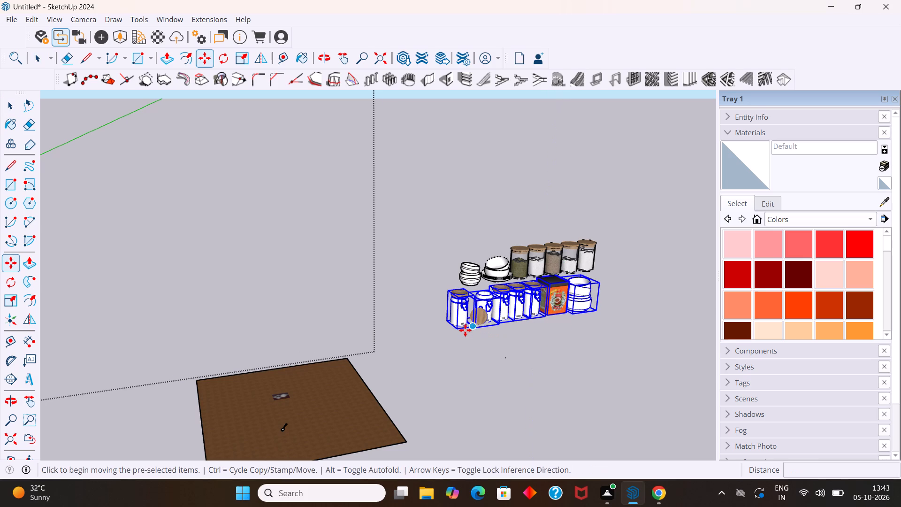
pyautogui.click(456, 330)
pyautogui.scroll(-9, 283, 321)
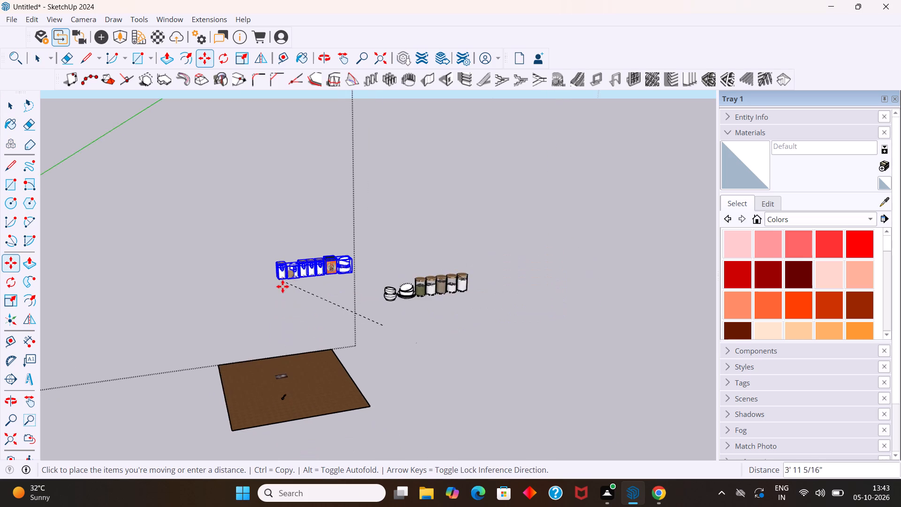
pyautogui.scroll(-12, 283, 286)
pyautogui.scroll(2, 68, 270)
pyautogui.scroll(-2, 67, 269)
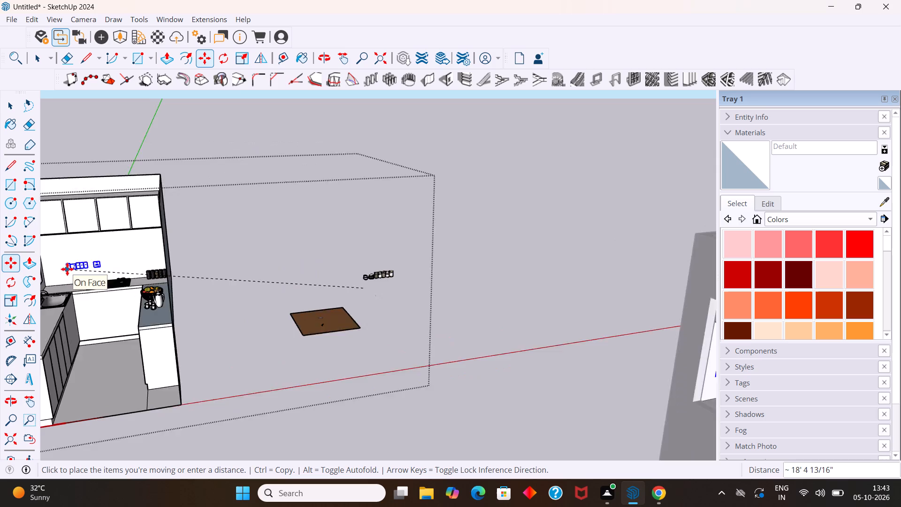
pyautogui.scroll(-8, 67, 269)
pyautogui.scroll(11, 54, 275)
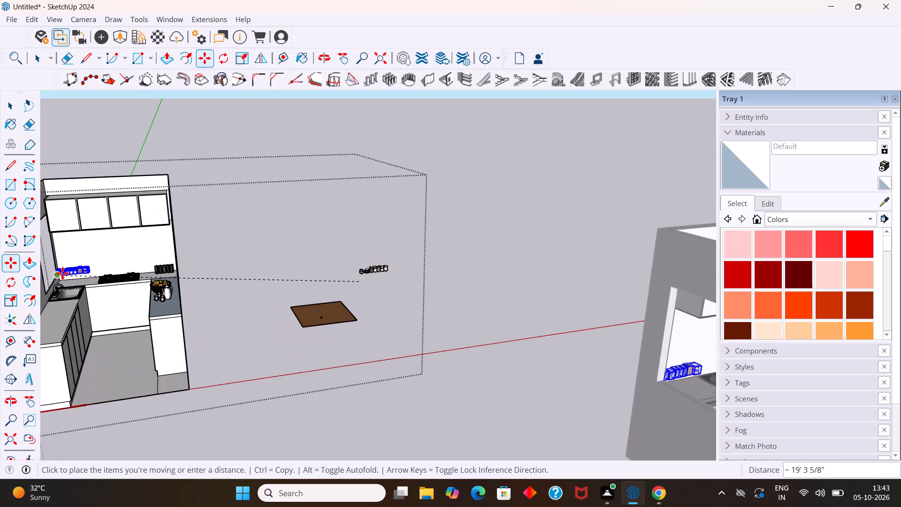
pyautogui.scroll(19, 62, 273)
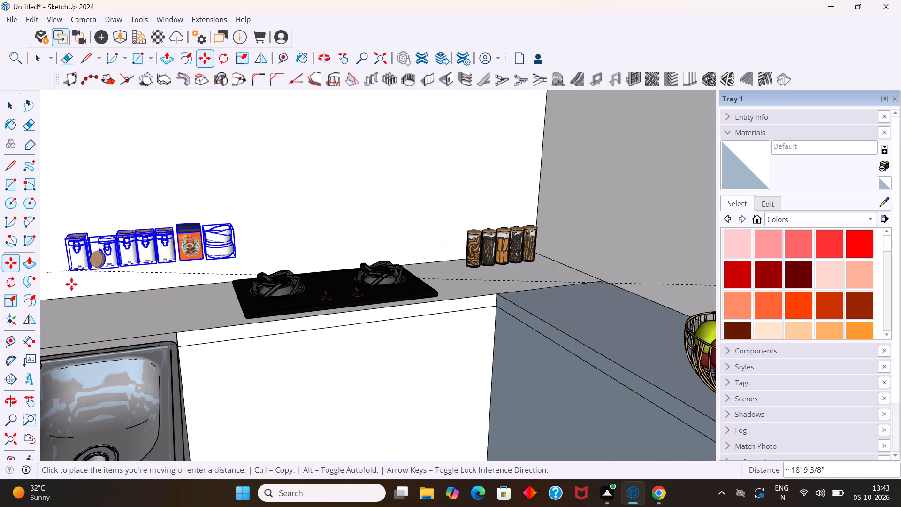
pyautogui.scroll(-7, 77, 325)
pyautogui.scroll(4, 56, 310)
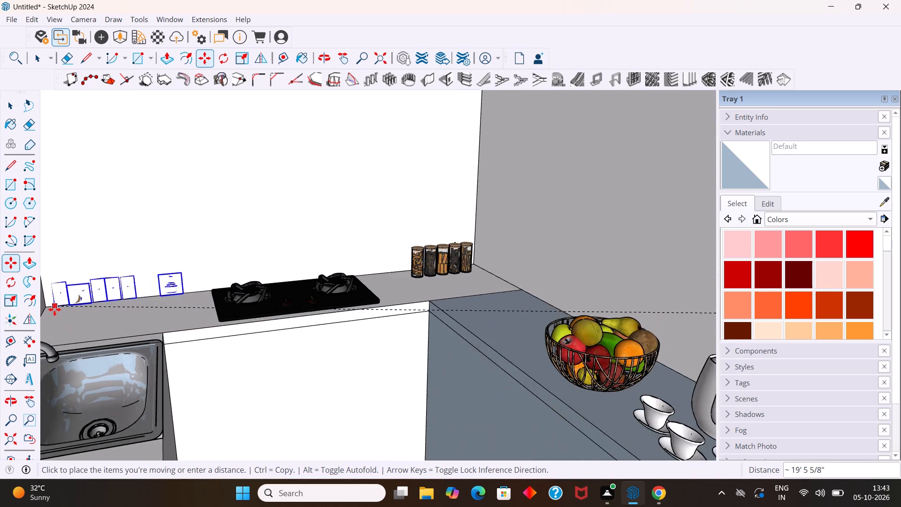
pyautogui.scroll(3, 54, 309)
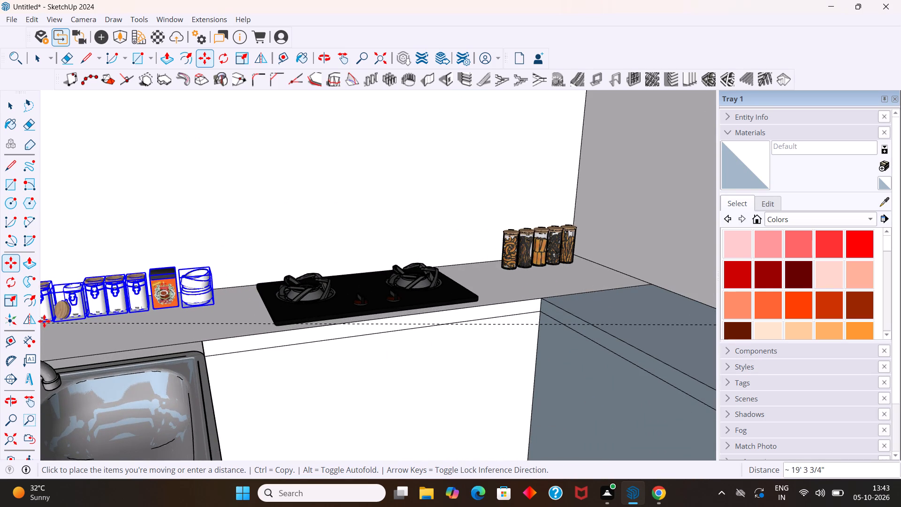
pyautogui.click(49, 322)
# Move the remaining row of white dishware and five wooden-lidded jars onto the back counter, between the stove and the patterned jars.
pyautogui.scroll(-6, 201, 335)
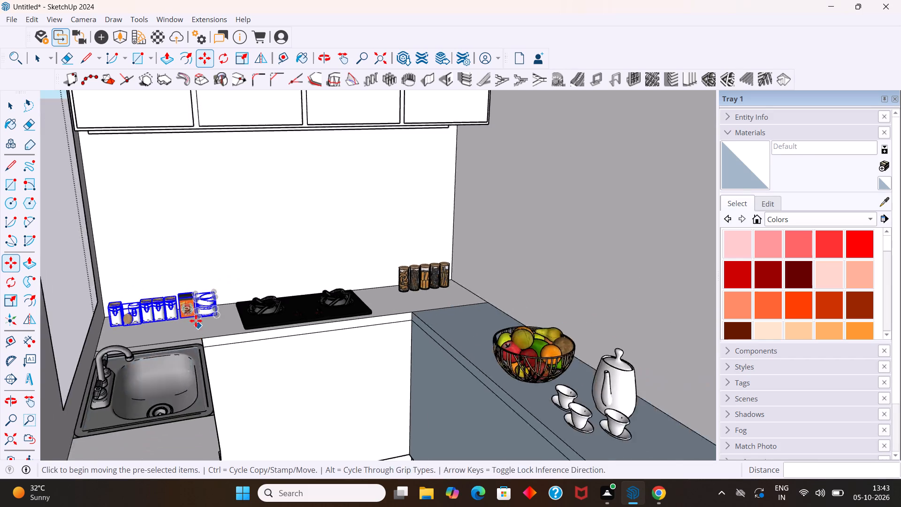
pyautogui.scroll(-10, 196, 321)
pyautogui.scroll(-4, 267, 361)
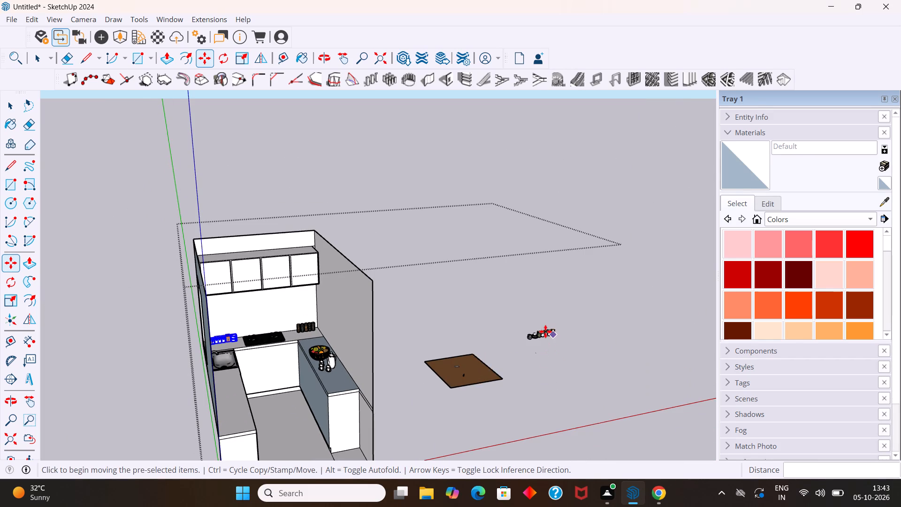
pyautogui.press('space')
pyautogui.click(532, 335)
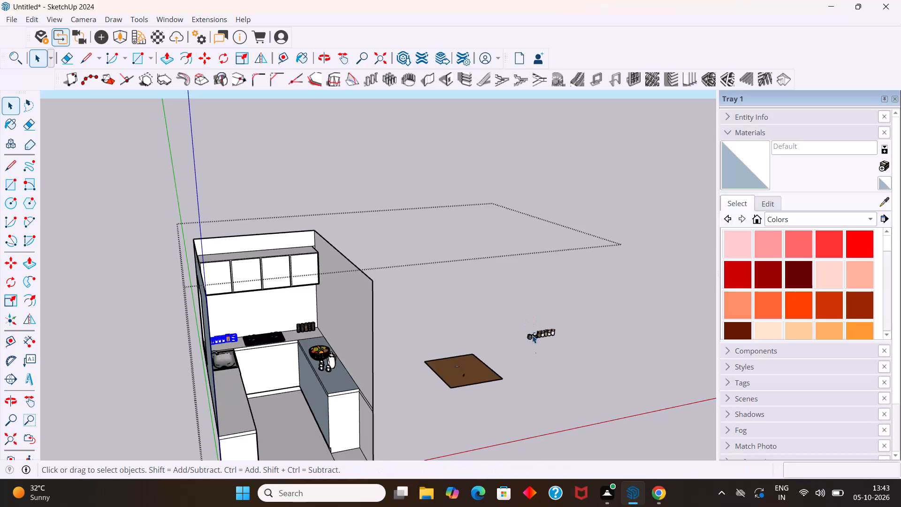
pyautogui.keyDown('ctrl'); pyautogui.scroll(3, 545, 337); pyautogui.keyUp('ctrl')
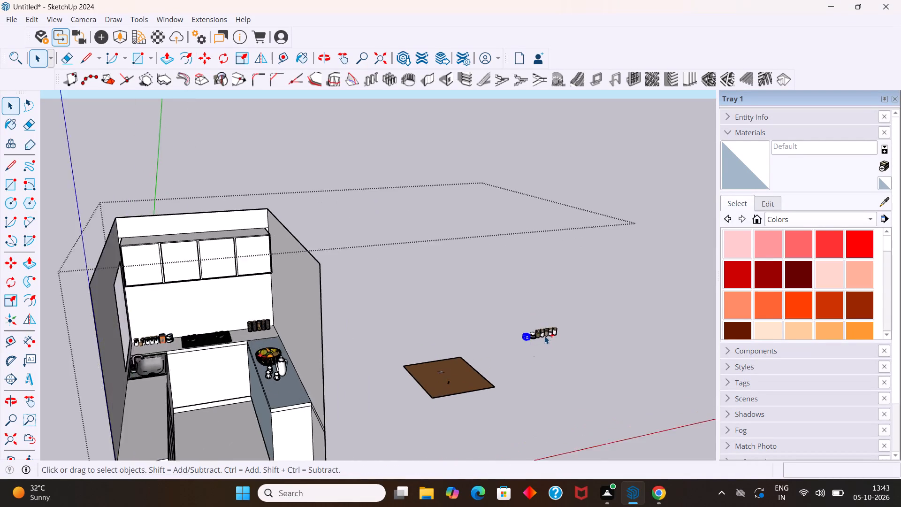
pyautogui.keyDown('ctrl'); pyautogui.scroll(8, 544, 336); pyautogui.keyUp('ctrl')
pyautogui.keyDown('ctrl'); pyautogui.click(521, 337); pyautogui.keyUp('ctrl')
pyautogui.keyDown('ctrl'); pyautogui.click(539, 329); pyautogui.keyUp('ctrl')
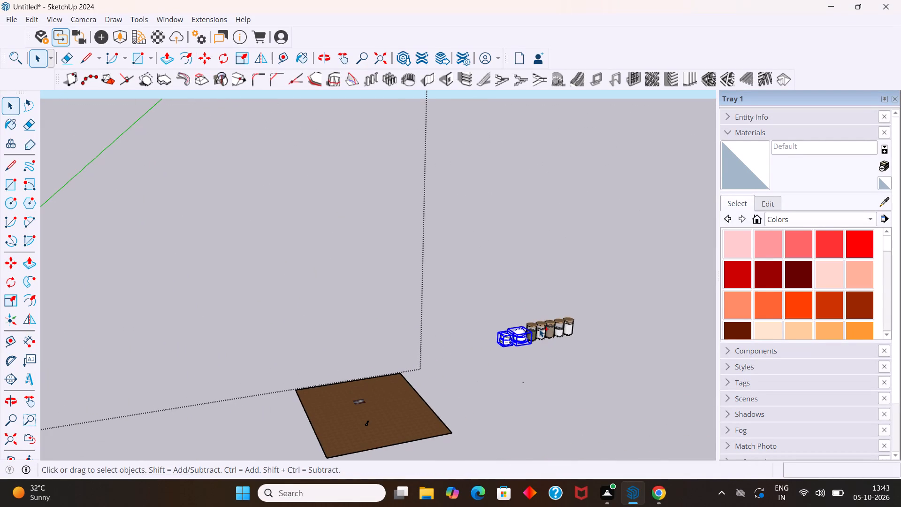
pyautogui.keyDown('ctrl'); pyautogui.click(533, 326); pyautogui.keyUp('ctrl')
pyautogui.keyDown('ctrl'); pyautogui.click(555, 325); pyautogui.keyUp('ctrl')
pyautogui.keyDown('ctrl'); pyautogui.click(561, 326); pyautogui.keyUp('ctrl')
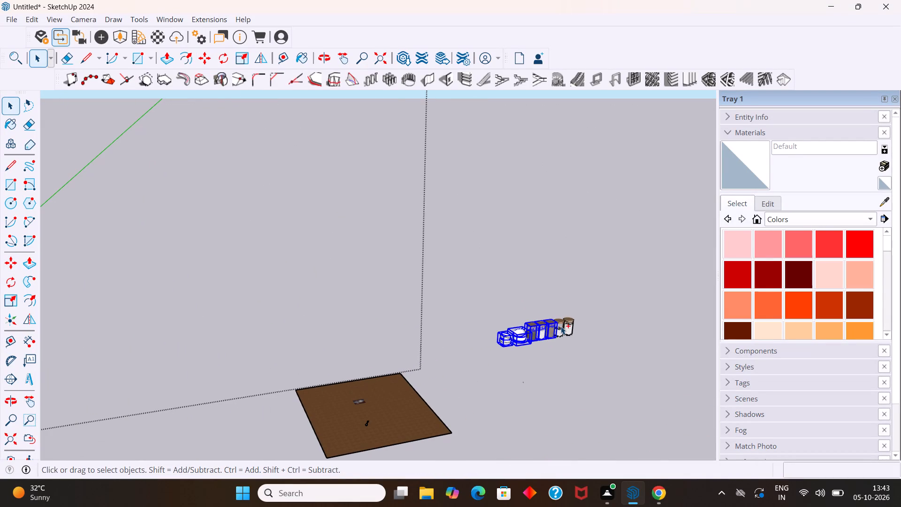
pyautogui.keyDown('ctrl'); pyautogui.click(569, 326); pyautogui.keyUp('ctrl')
pyautogui.press('m')
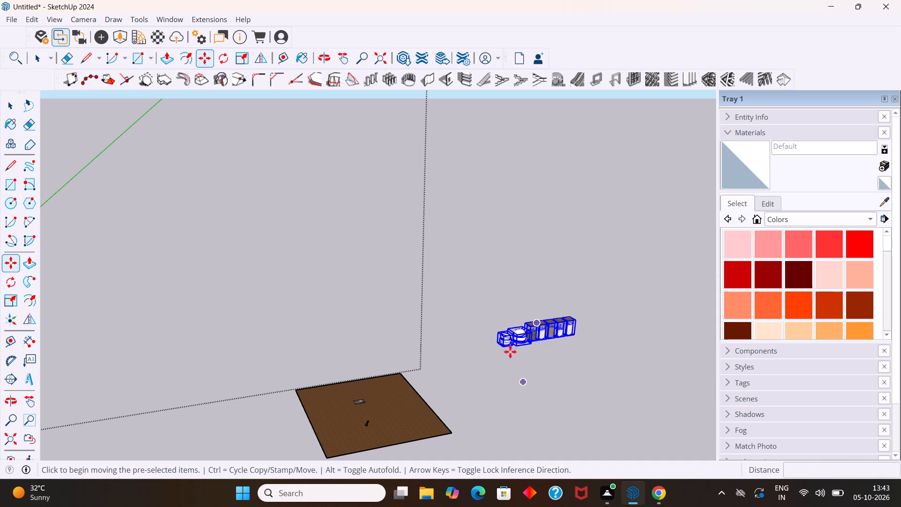
pyautogui.click(504, 346)
pyautogui.scroll(-5, 363, 356)
pyautogui.scroll(-11, 297, 283)
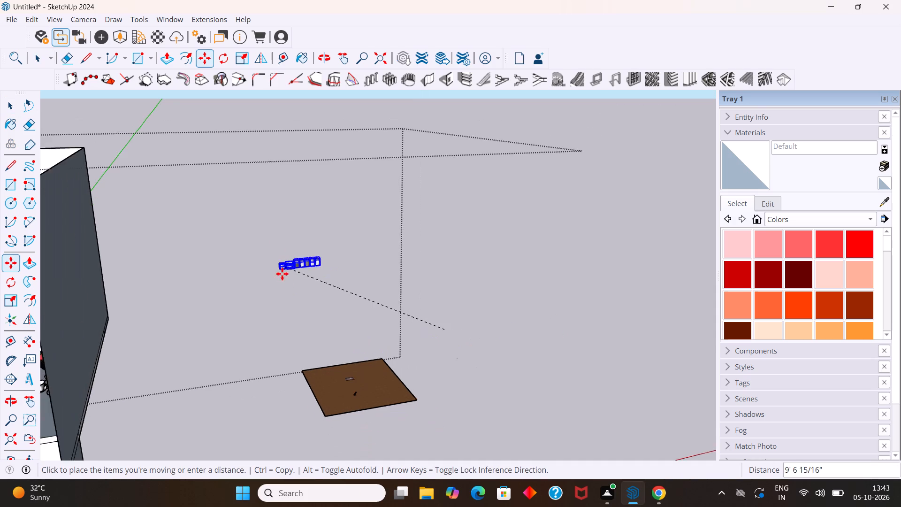
pyautogui.scroll(-10, 282, 274)
pyautogui.scroll(-5, 214, 261)
pyautogui.scroll(-3, 130, 295)
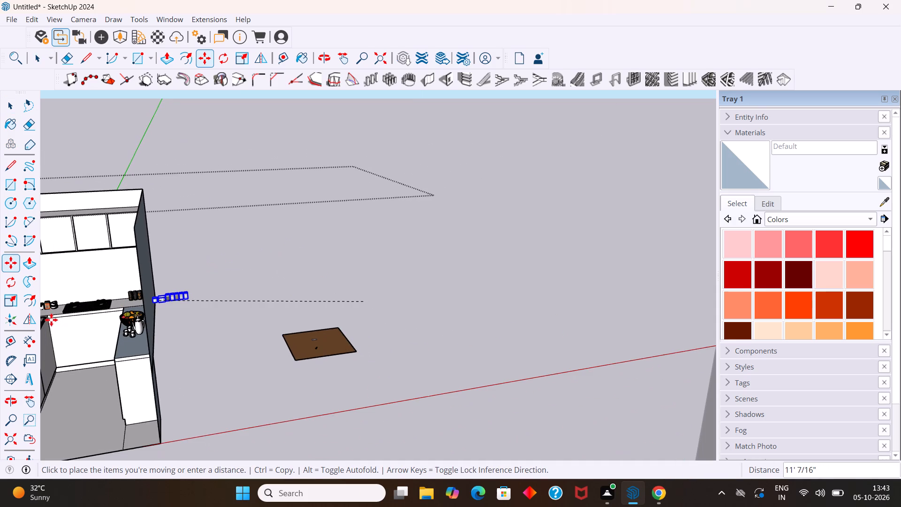
pyautogui.moveTo(51, 319); pyautogui.dragTo(197, 314, button='middle')
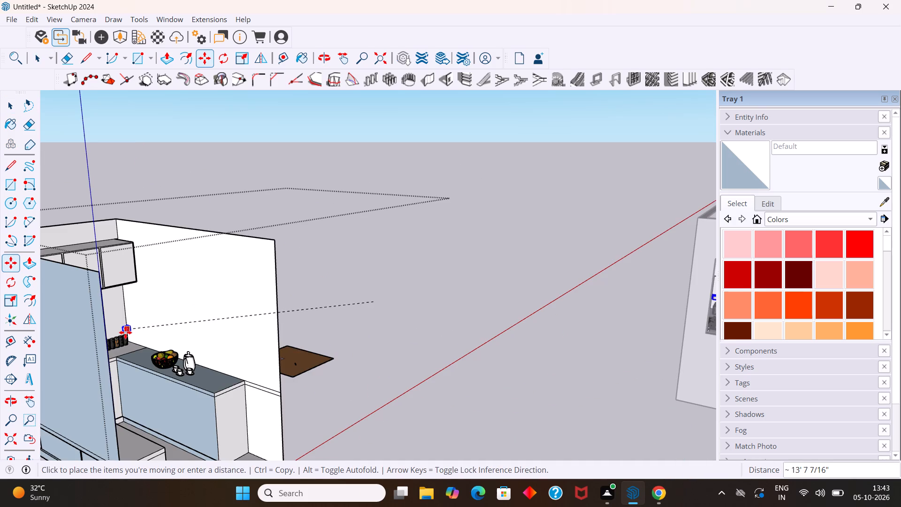
pyautogui.scroll(12, 125, 332)
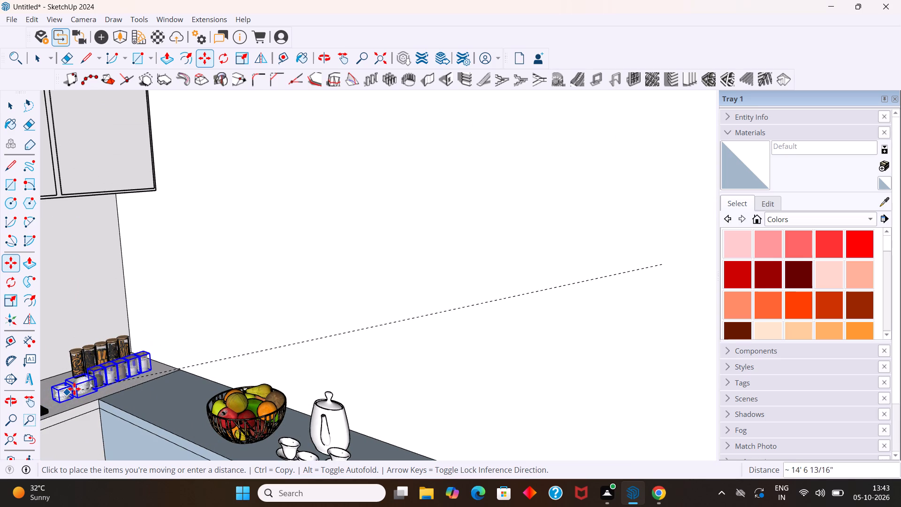
pyautogui.scroll(-8, 79, 384)
pyautogui.moveTo(79, 378); pyautogui.dragTo(225, 412, button='middle')
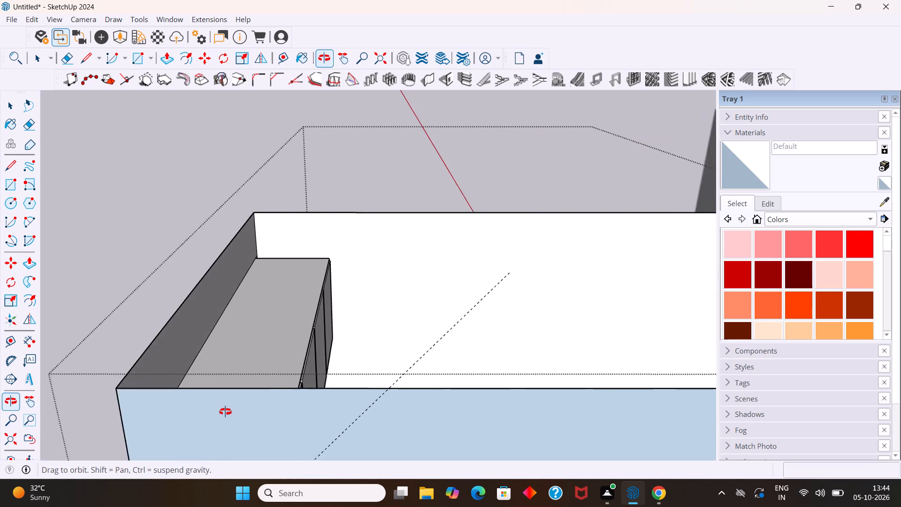
pyautogui.moveTo(225, 412); pyautogui.dragTo(173, 429, button='middle')
pyautogui.scroll(-6, 188, 404)
pyautogui.scroll(-5, 211, 369)
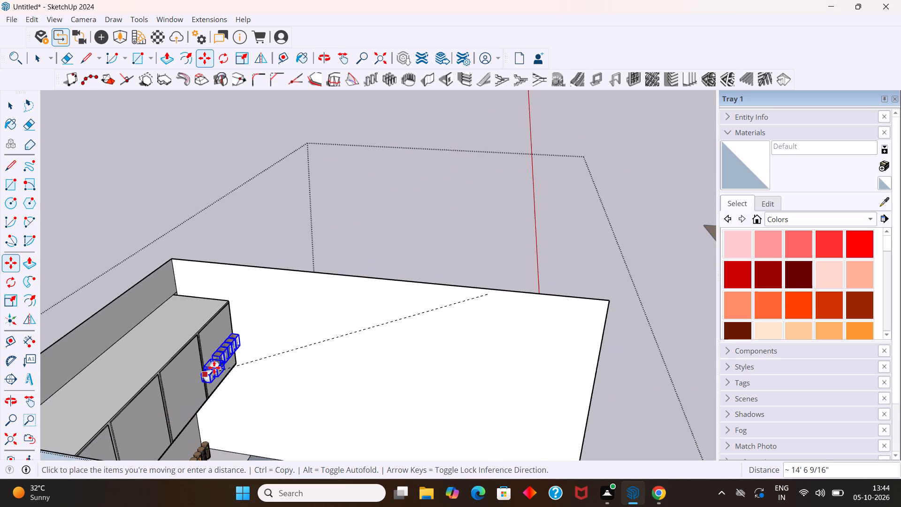
pyautogui.scroll(-5, 228, 352)
pyautogui.moveTo(269, 315); pyautogui.dragTo(292, 310, button='middle')
pyautogui.scroll(1, 292, 310)
pyautogui.scroll(-11, 291, 307)
pyautogui.moveTo(290, 303); pyautogui.dragTo(269, 348, button='middle')
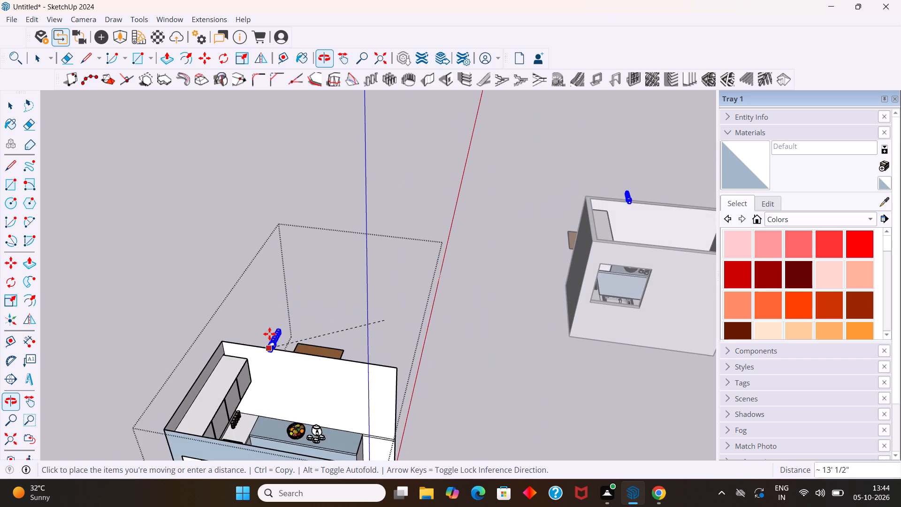
pyautogui.scroll(-5, 270, 332)
pyautogui.scroll(10, 244, 420)
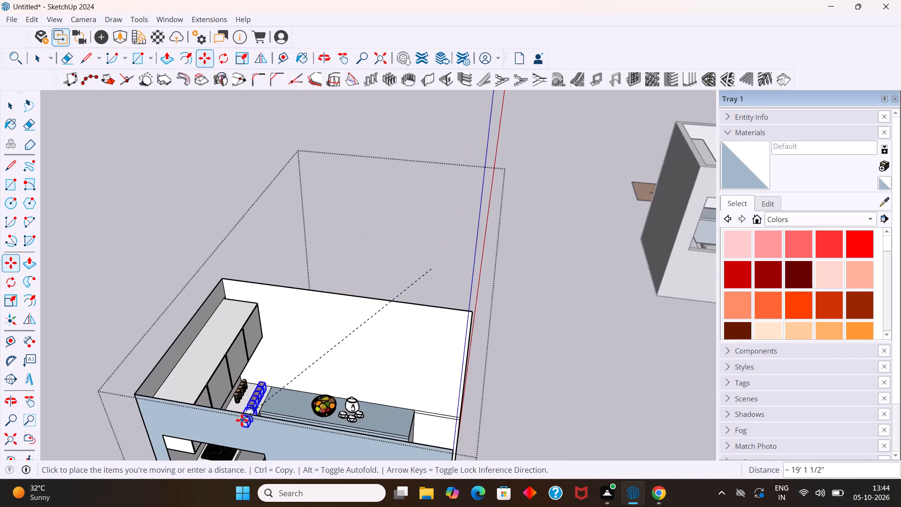
pyautogui.scroll(2, 242, 420)
pyautogui.moveTo(242, 420); pyautogui.dragTo(297, 342, button='middle')
pyautogui.scroll(-10, 295, 340)
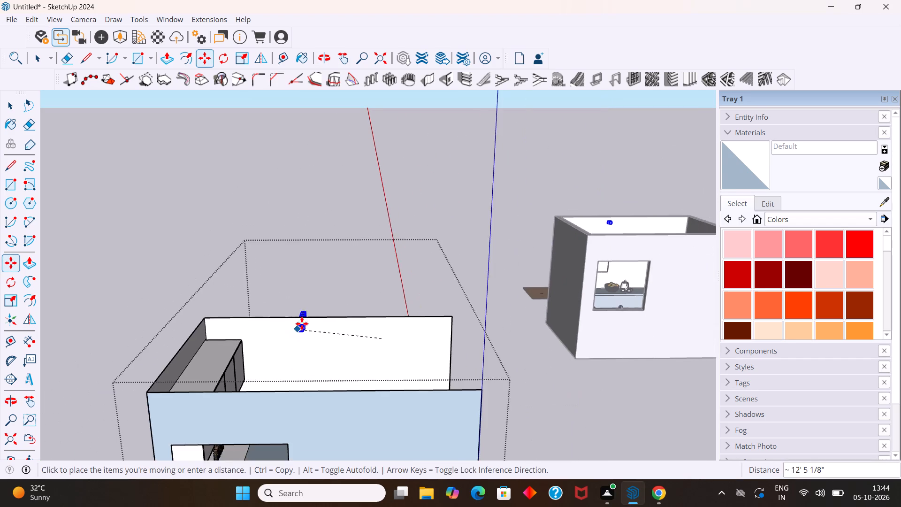
pyautogui.scroll(-10, 302, 323)
pyautogui.scroll(2, 269, 385)
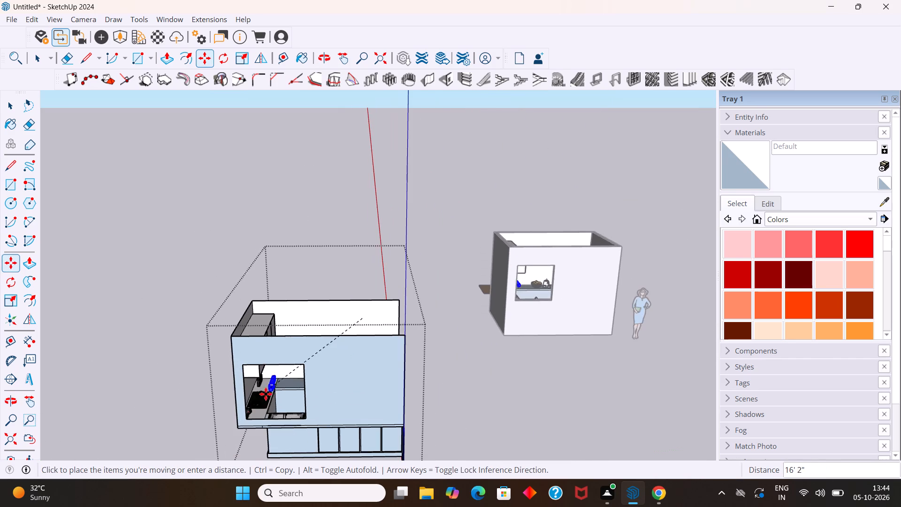
pyautogui.scroll(20, 265, 395)
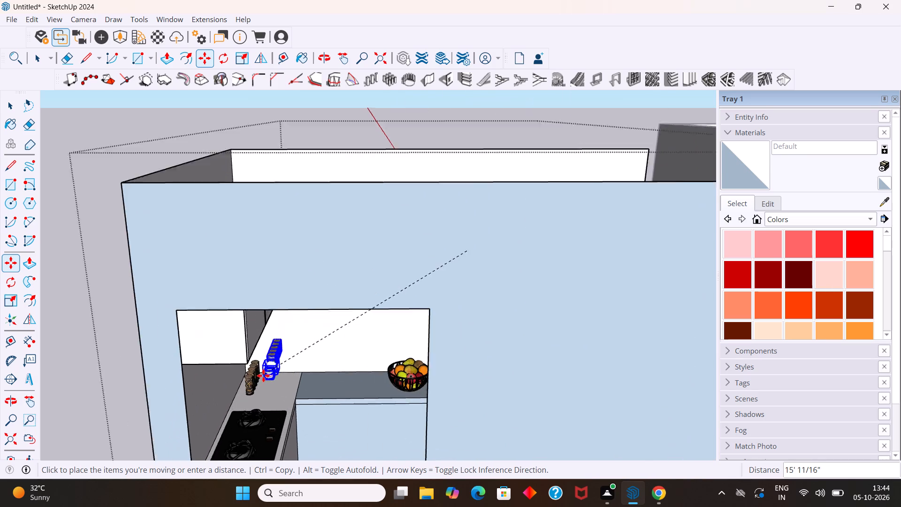
pyautogui.scroll(5, 263, 376)
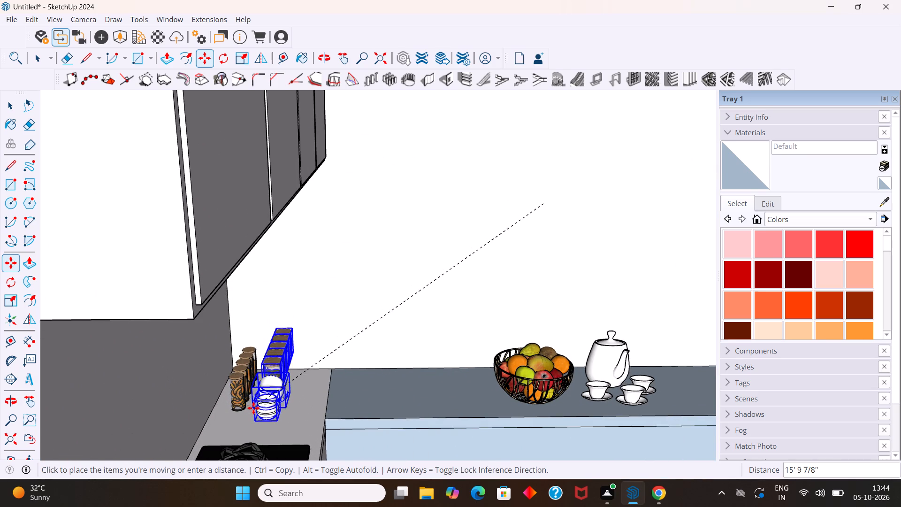
pyautogui.scroll(-4, 253, 408)
pyautogui.moveTo(271, 422); pyautogui.dragTo(267, 392, button='middle')
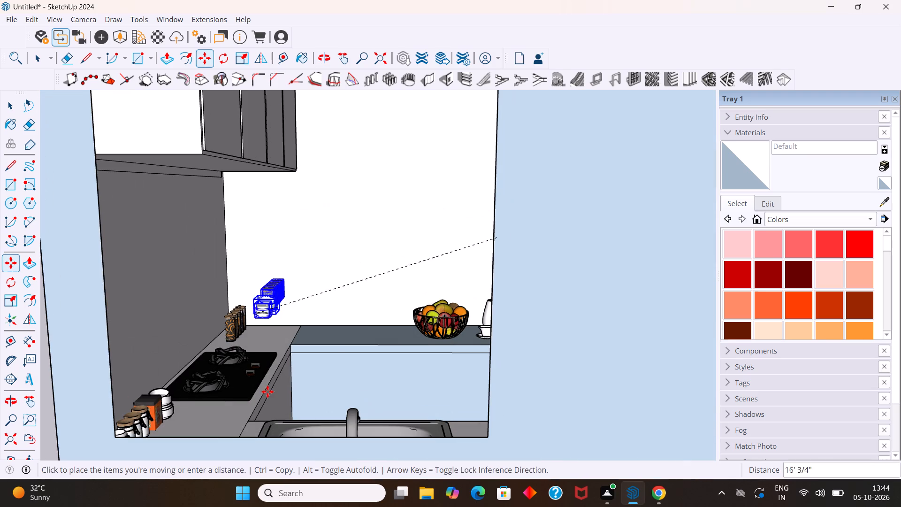
pyautogui.click(242, 350)
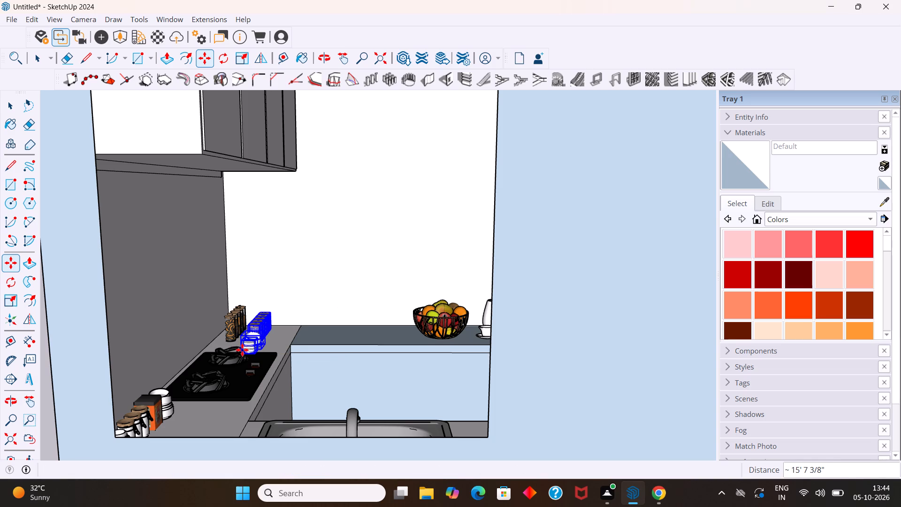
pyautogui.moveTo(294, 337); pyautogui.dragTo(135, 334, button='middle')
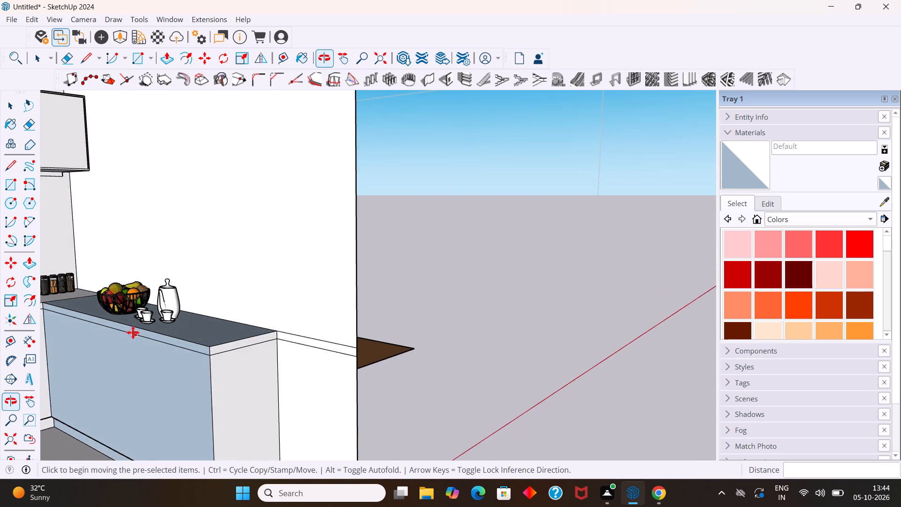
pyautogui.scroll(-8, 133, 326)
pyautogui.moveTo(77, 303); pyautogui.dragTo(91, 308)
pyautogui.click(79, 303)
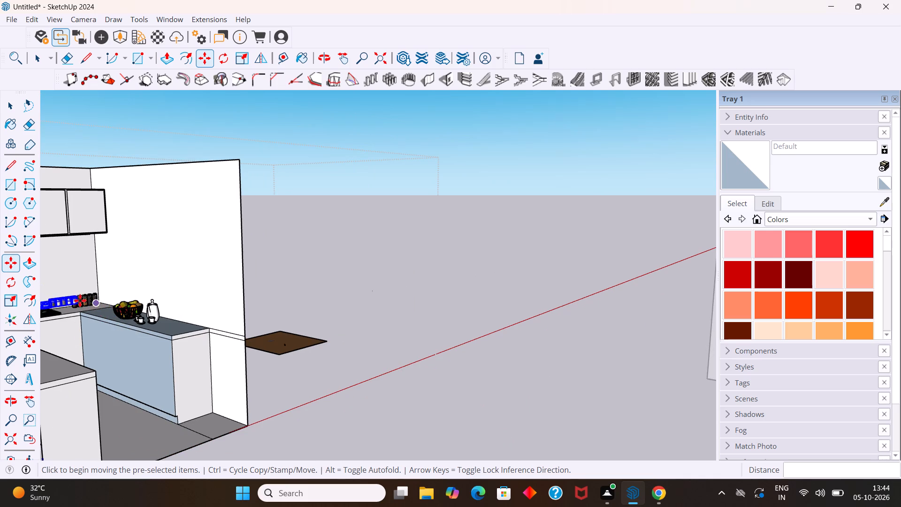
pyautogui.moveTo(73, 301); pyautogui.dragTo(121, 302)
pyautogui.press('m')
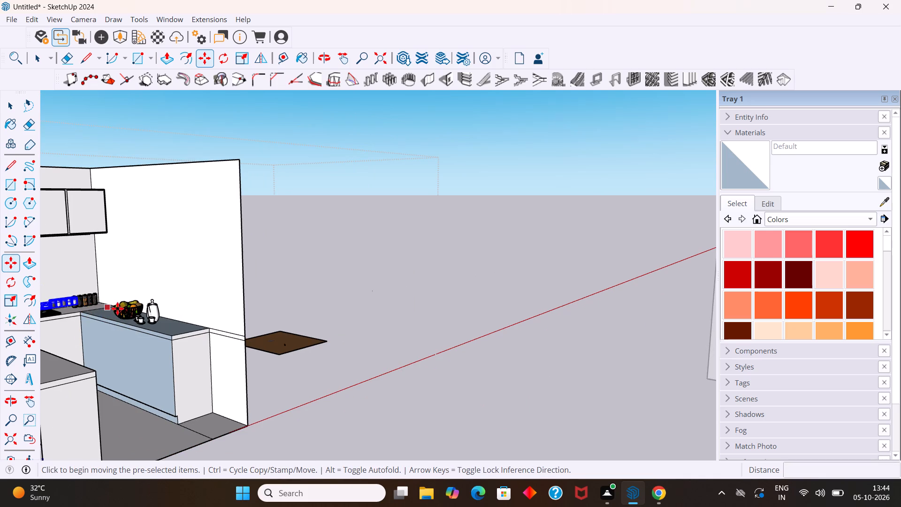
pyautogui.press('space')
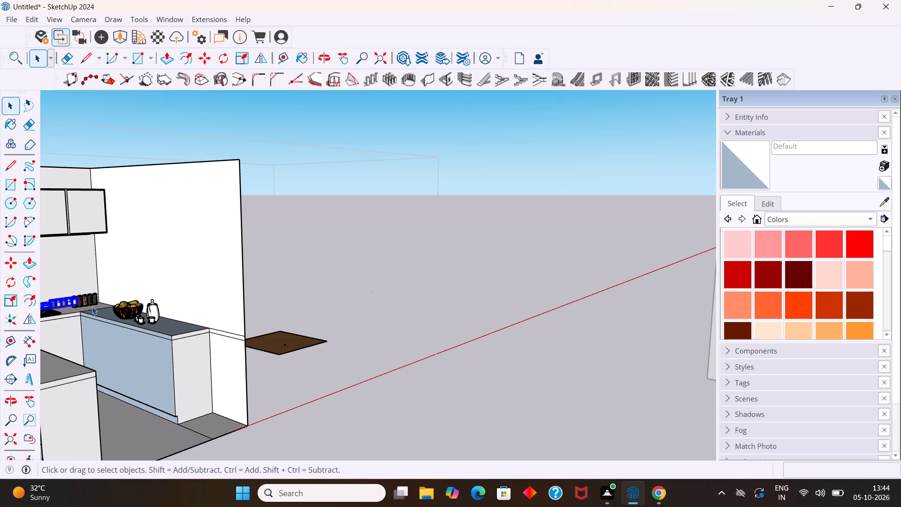
# Move the selected row of white dishware and wooden-lidded jars about 1' 6" into the back counter's corner, directly in front of the patterned jars.
pyautogui.press('m')
pyautogui.moveTo(72, 305); pyautogui.dragTo(82, 305)
pyautogui.scroll(1, 106, 304)
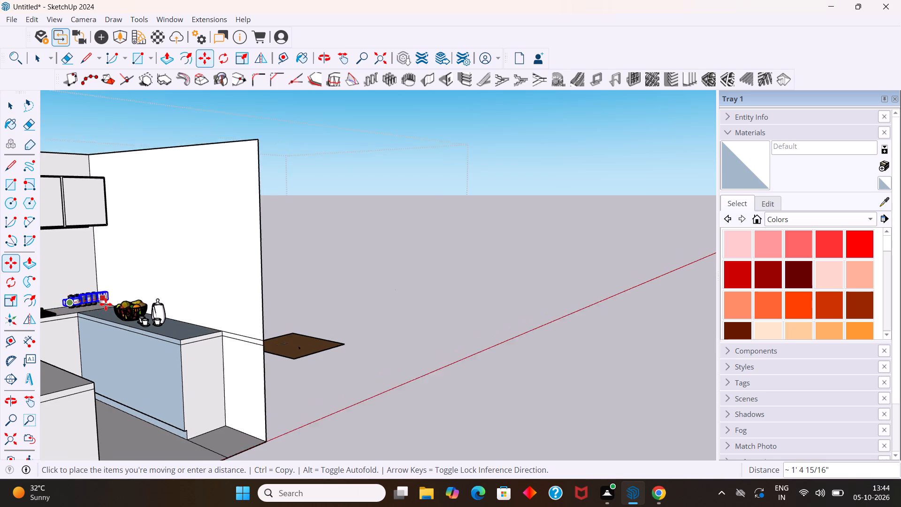
pyautogui.scroll(1, 106, 304)
pyautogui.moveTo(106, 304); pyautogui.dragTo(132, 353, button='middle')
pyautogui.scroll(7, 128, 350)
pyautogui.scroll(-10, 118, 338)
pyautogui.moveTo(283, 371); pyautogui.dragTo(172, 359, button='middle')
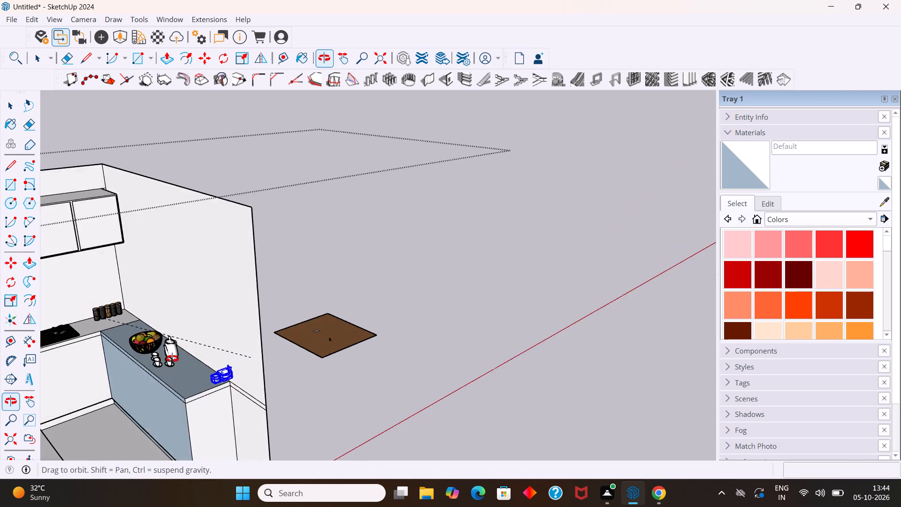
pyautogui.moveTo(172, 359); pyautogui.dragTo(123, 344, button='middle')
pyautogui.scroll(7, 123, 310)
pyautogui.scroll(4, 178, 289)
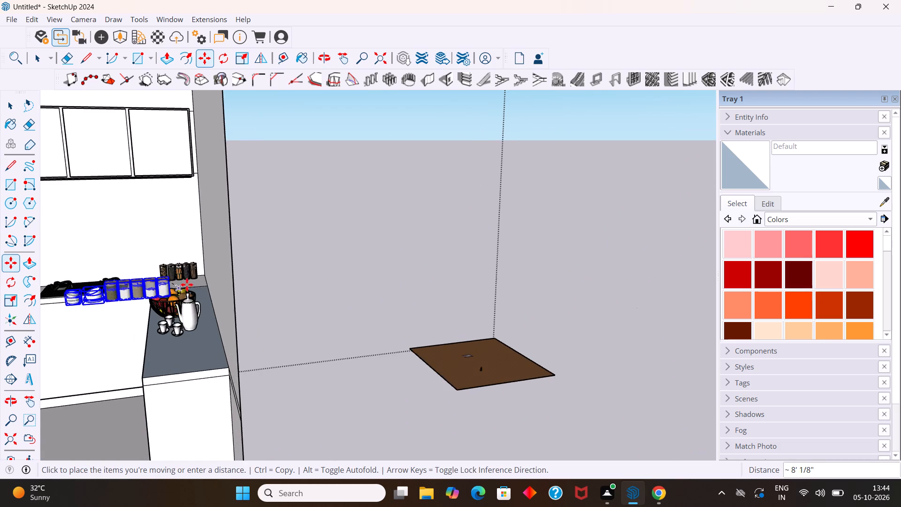
pyautogui.scroll(9, 187, 284)
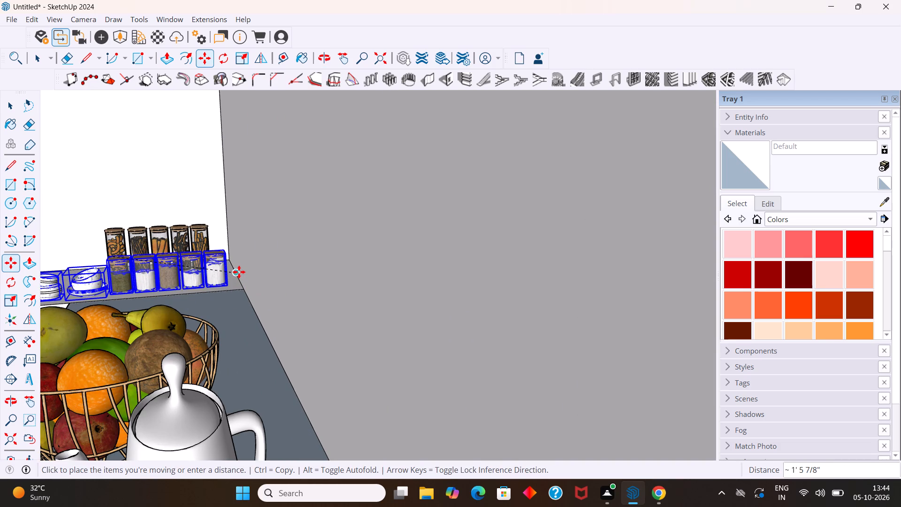
pyautogui.click(230, 266)
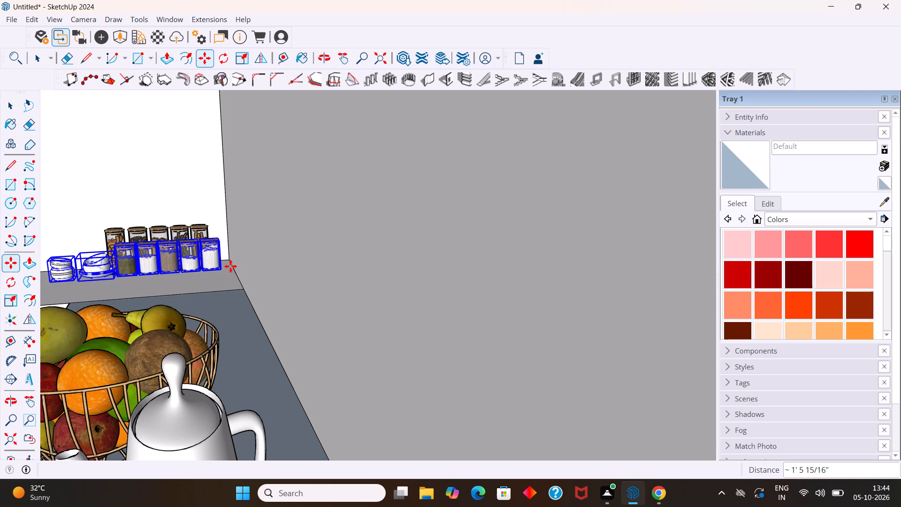
pyautogui.press('space')
# Deselect the jar row and examine how the jars, stove, fruit bowl and tea set sit in the whole kitchen.
pyautogui.scroll(-8, 209, 277)
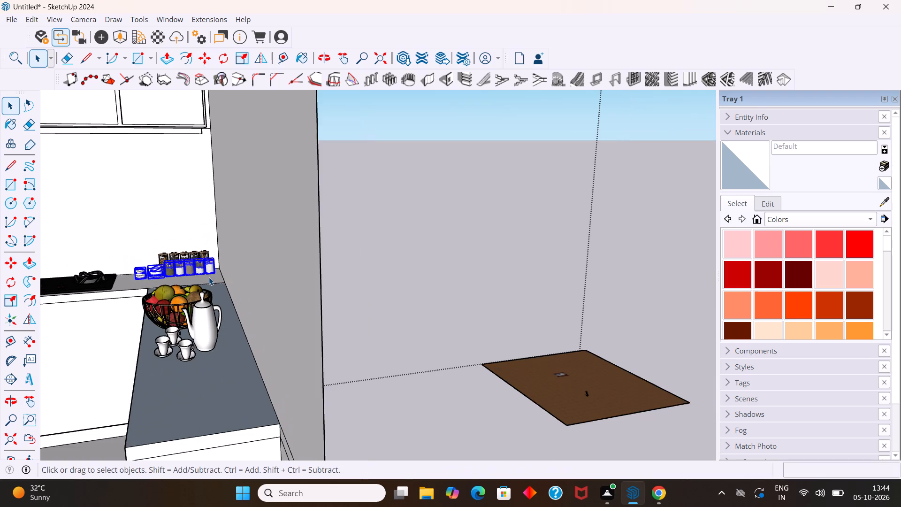
pyautogui.scroll(-20, 157, 291)
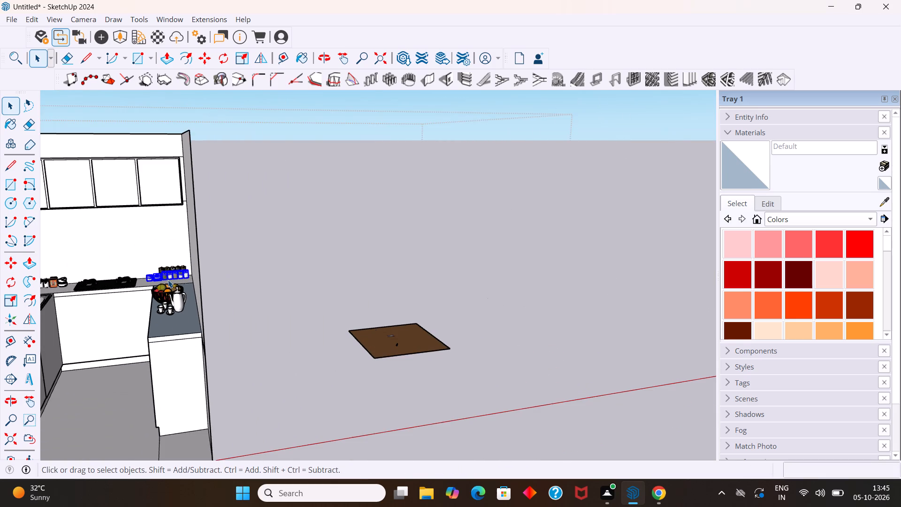
pyautogui.scroll(-4, 168, 278)
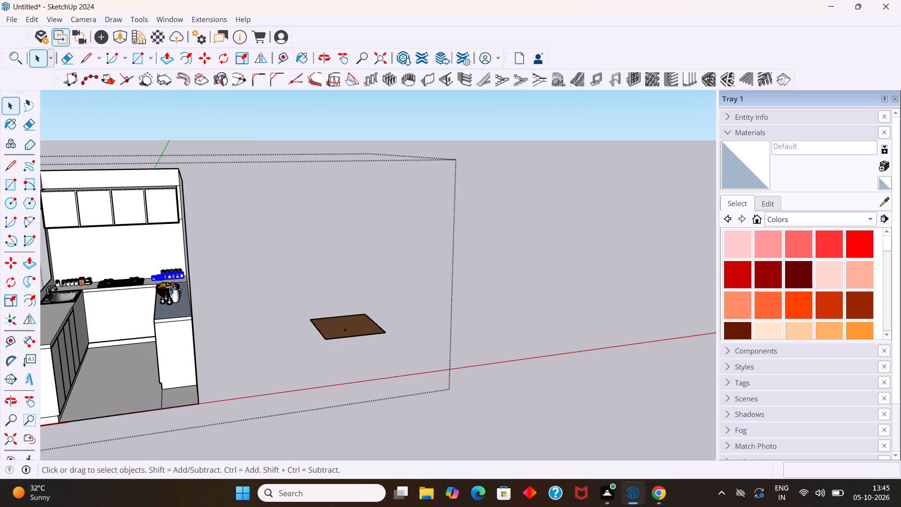
pyautogui.scroll(-5, 213, 315)
pyautogui.click(225, 312)
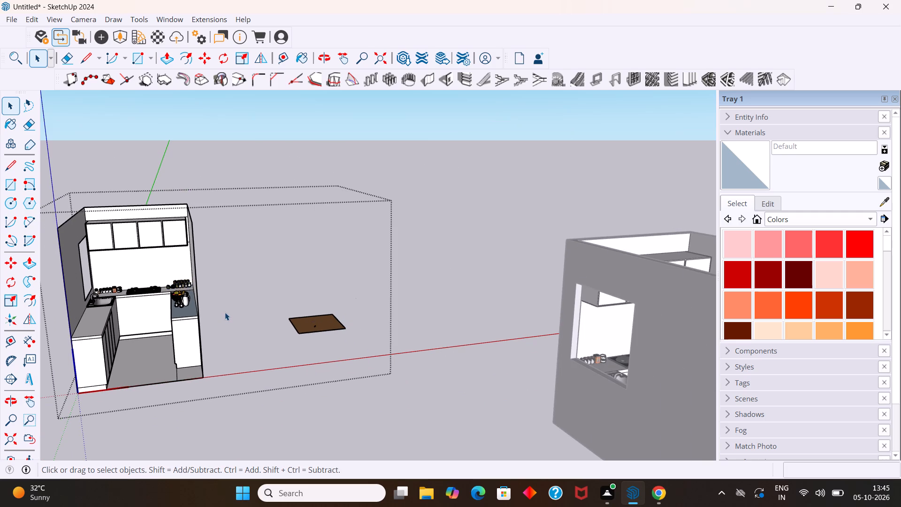
pyautogui.scroll(3, 160, 299)
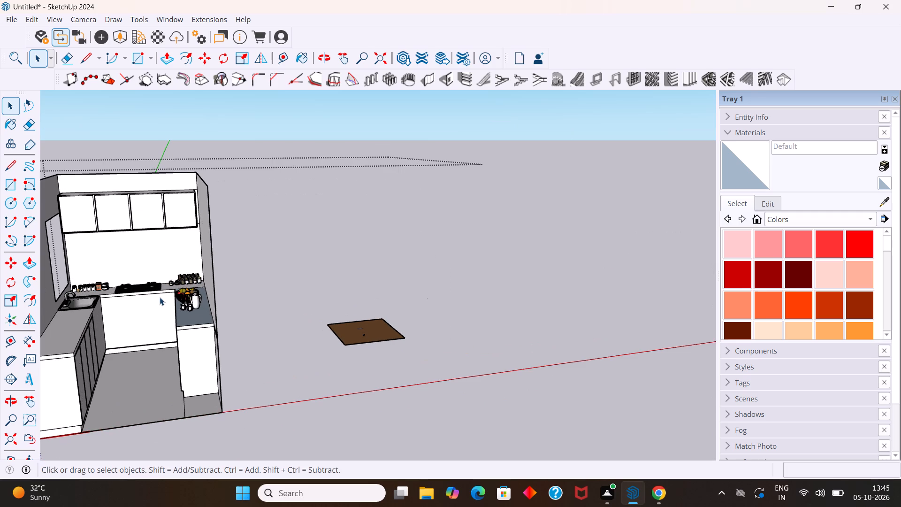
pyautogui.scroll(4, 154, 302)
pyautogui.scroll(-11, 146, 300)
# Switch to 3D Warehouse in Chrome, search the models for "refregirator" and look through the offered models.
pyautogui.click(658, 491)
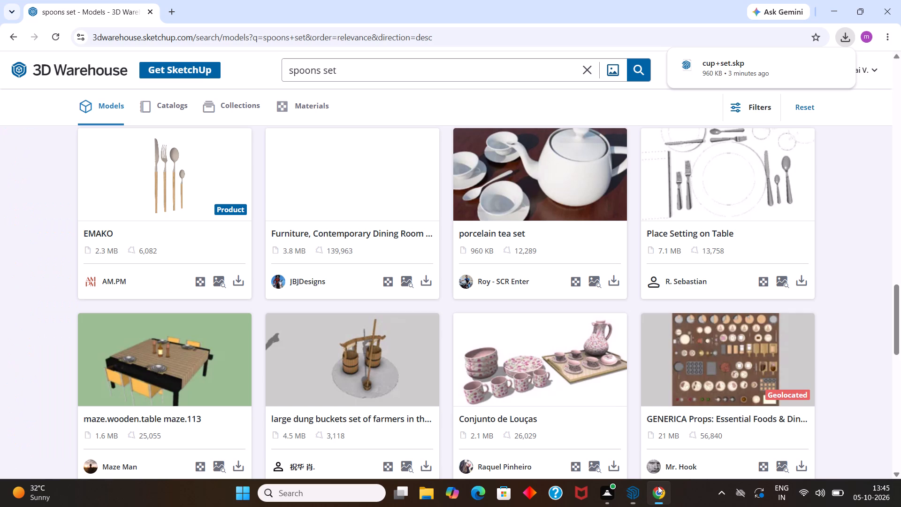
pyautogui.click(585, 76)
pyautogui.write('refregirator')
pyautogui.press('Return')
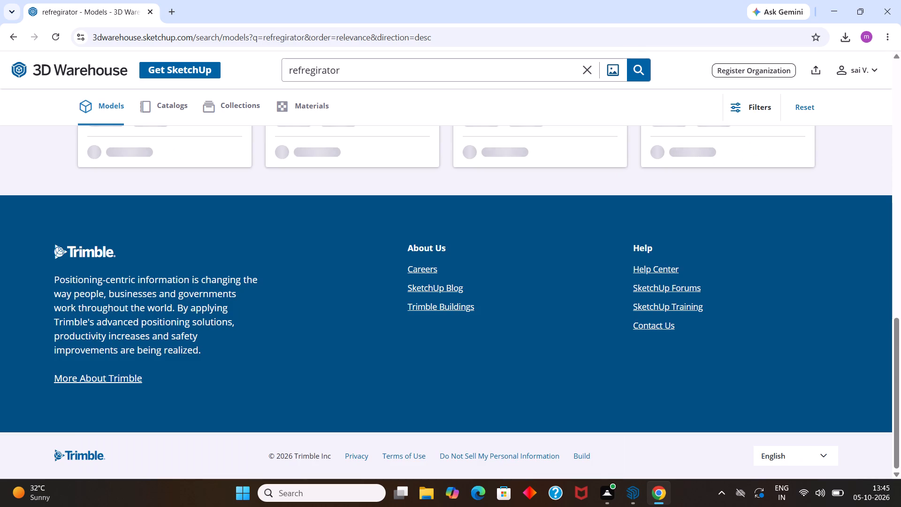
pyautogui.scroll(3, 318, 233)
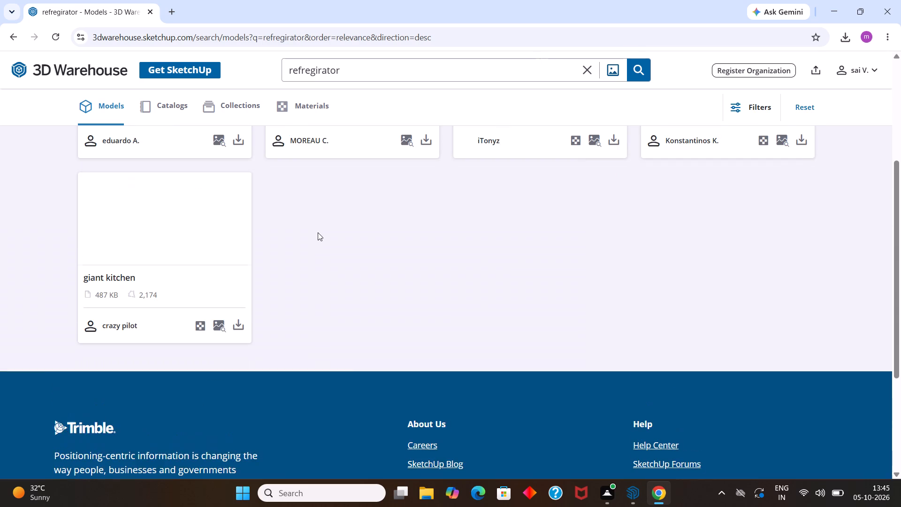
pyautogui.scroll(6, 318, 233)
pyautogui.scroll(-2, 322, 250)
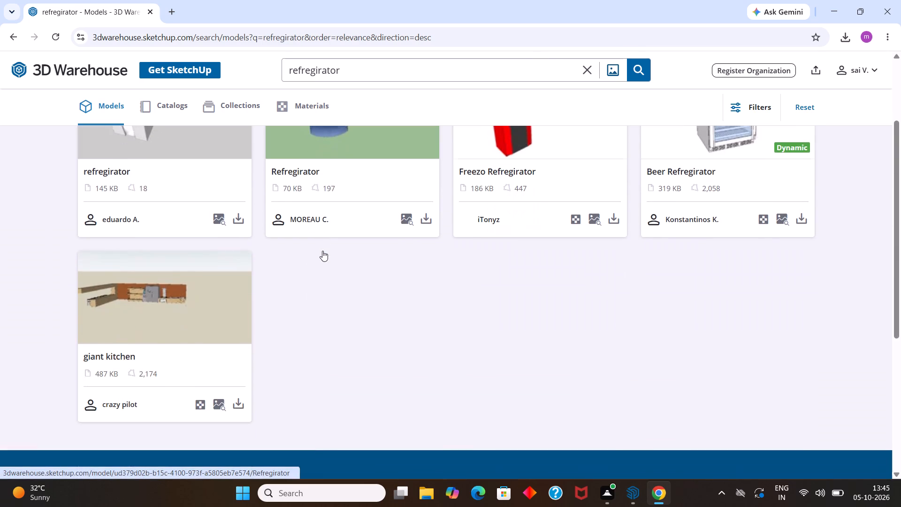
pyautogui.scroll(3, 322, 251)
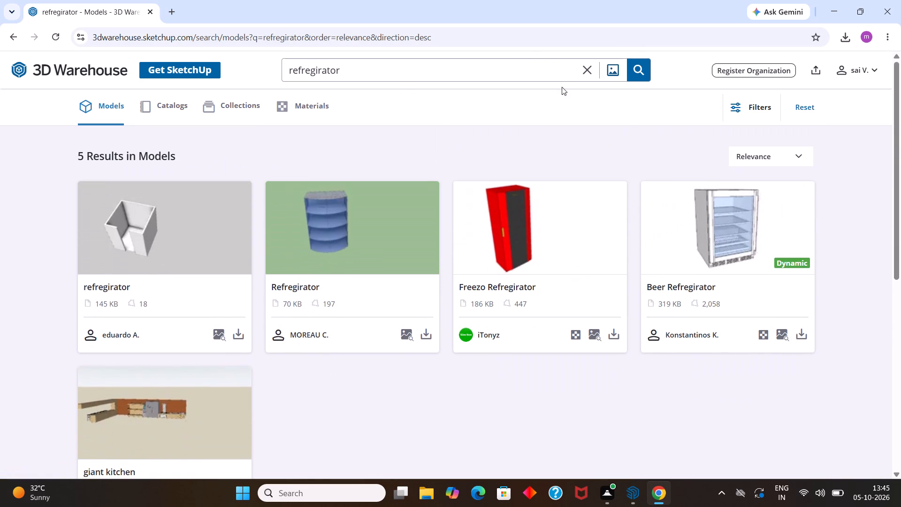
# Replace the 3D Warehouse model search with "fridge".
pyautogui.click(588, 74)
pyautogui.press('f')
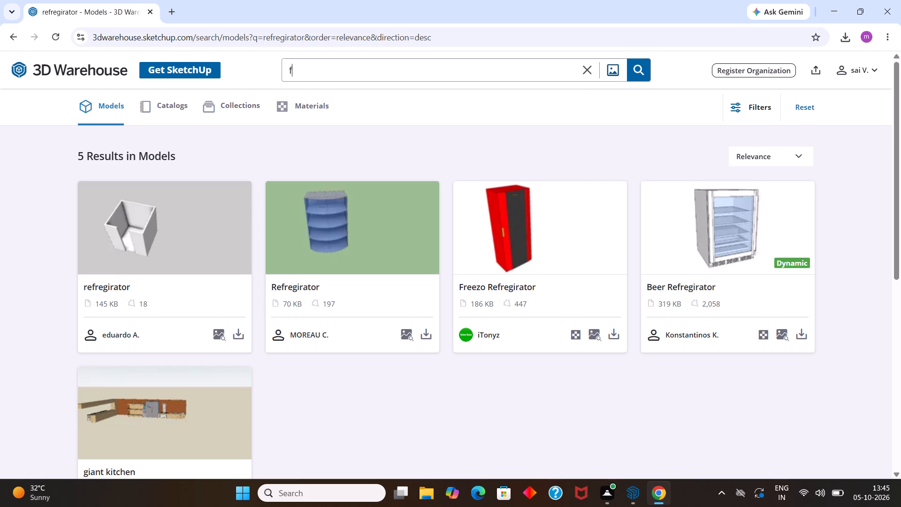
pyautogui.write('ridge')
pyautogui.press('Return')
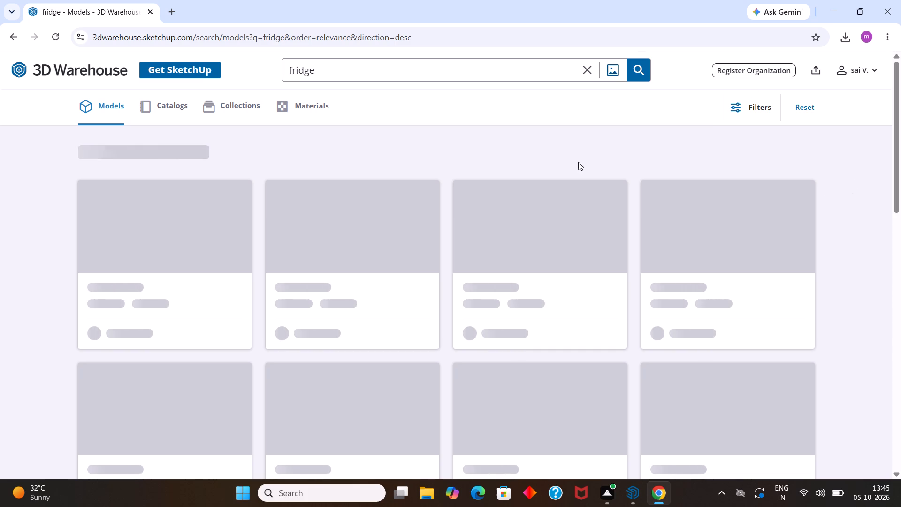
# Look through the fridge search results and compare the offered models for one that suits the kitchen.
pyautogui.scroll(-2, 566, 161)
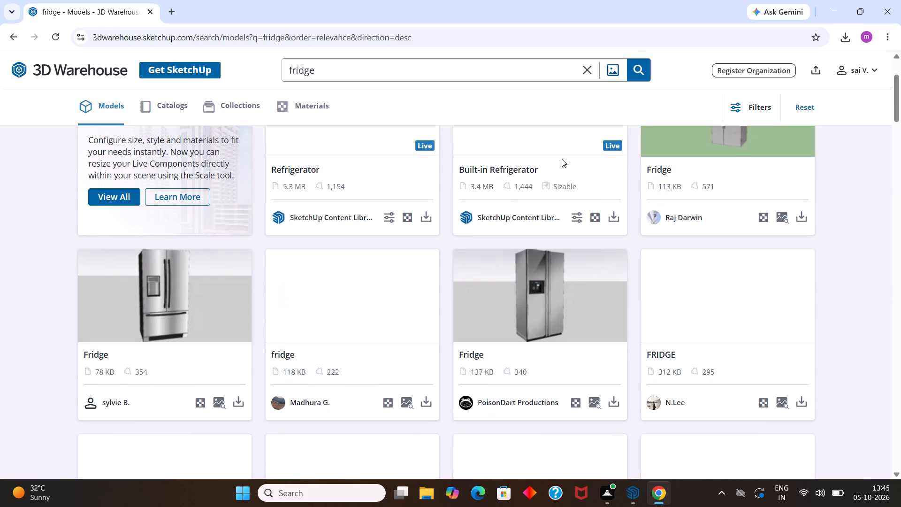
pyautogui.scroll(-2, 539, 177)
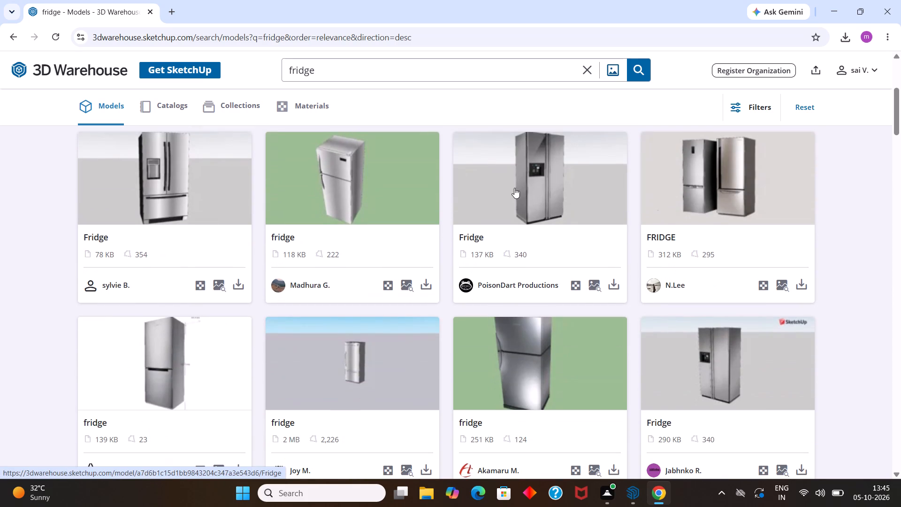
pyautogui.scroll(-8, 510, 189)
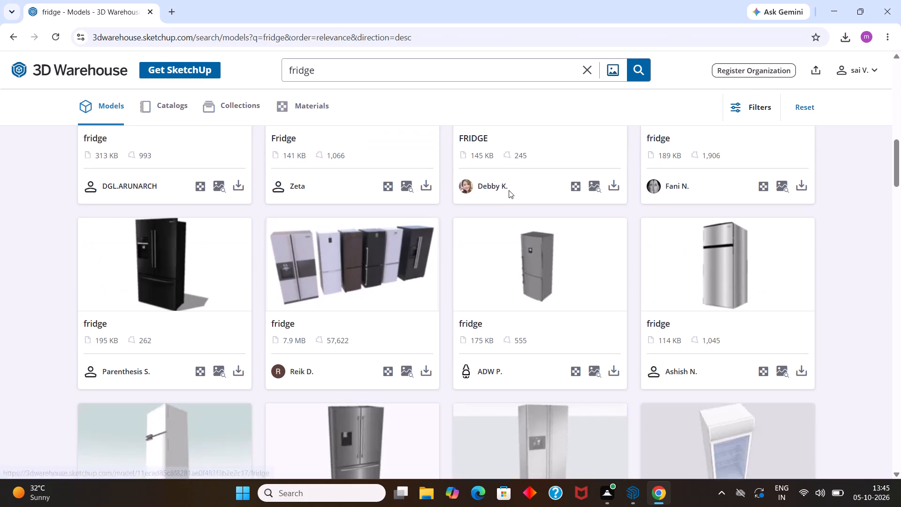
pyautogui.scroll(-4, 505, 190)
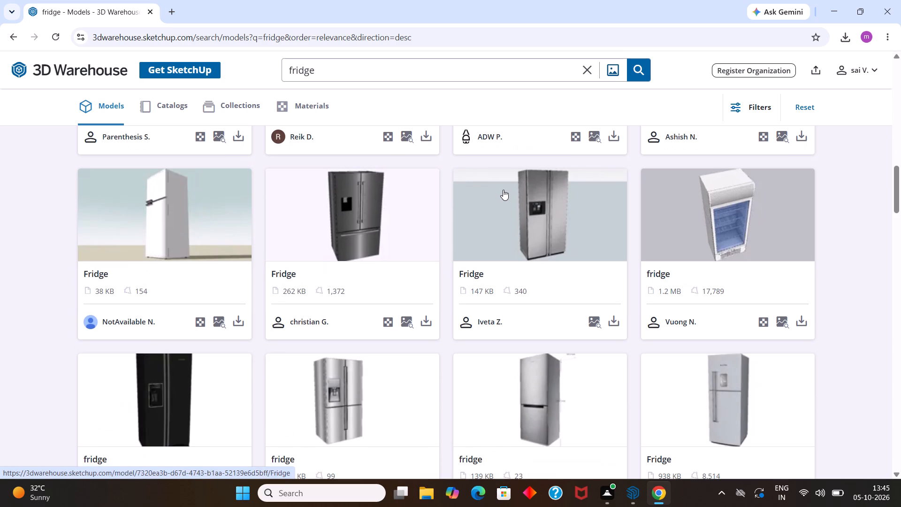
pyautogui.scroll(-4, 503, 190)
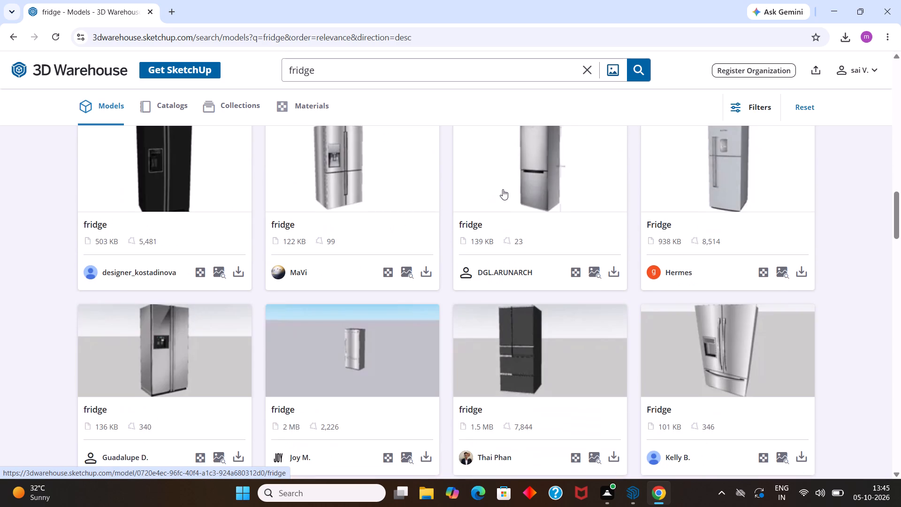
pyautogui.scroll(-5, 502, 187)
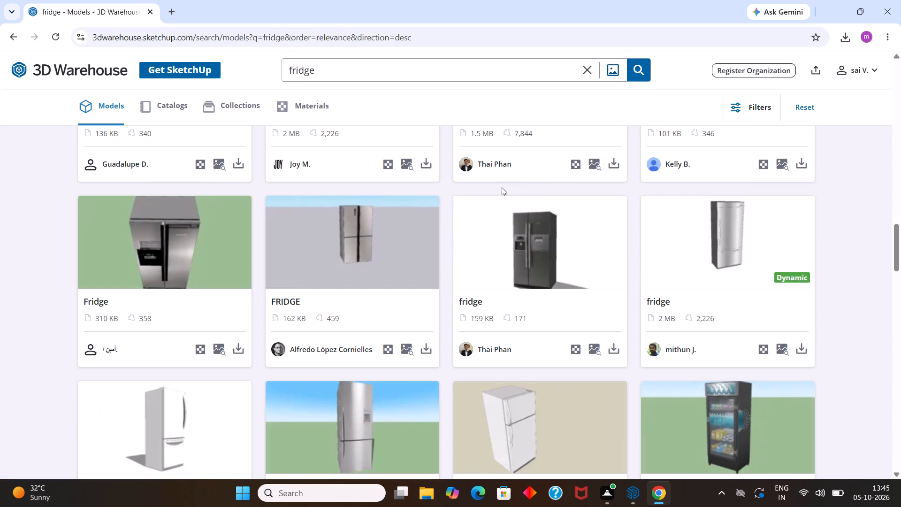
pyautogui.scroll(-4, 502, 186)
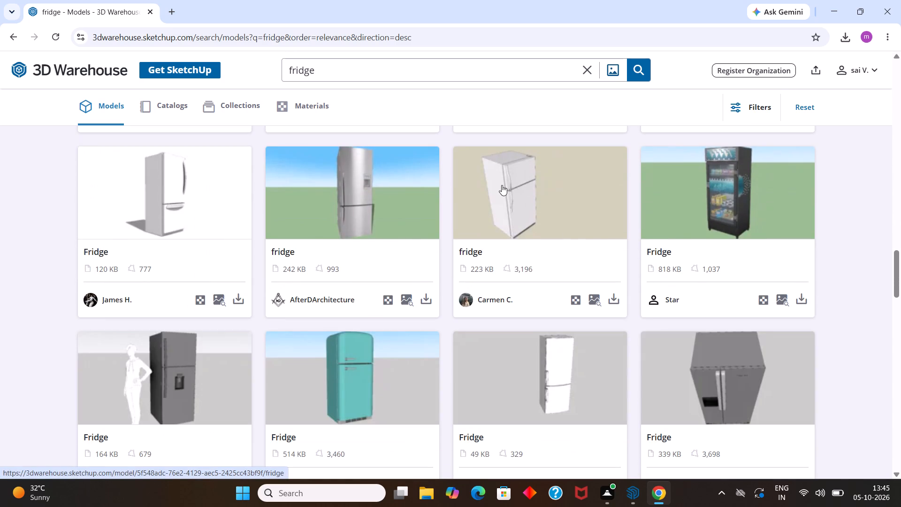
pyautogui.scroll(-9, 502, 189)
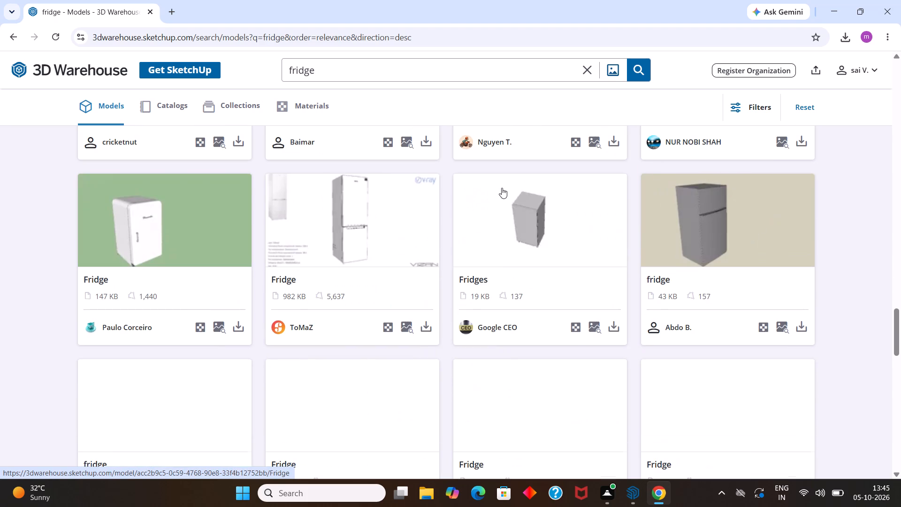
pyautogui.scroll(-5, 487, 186)
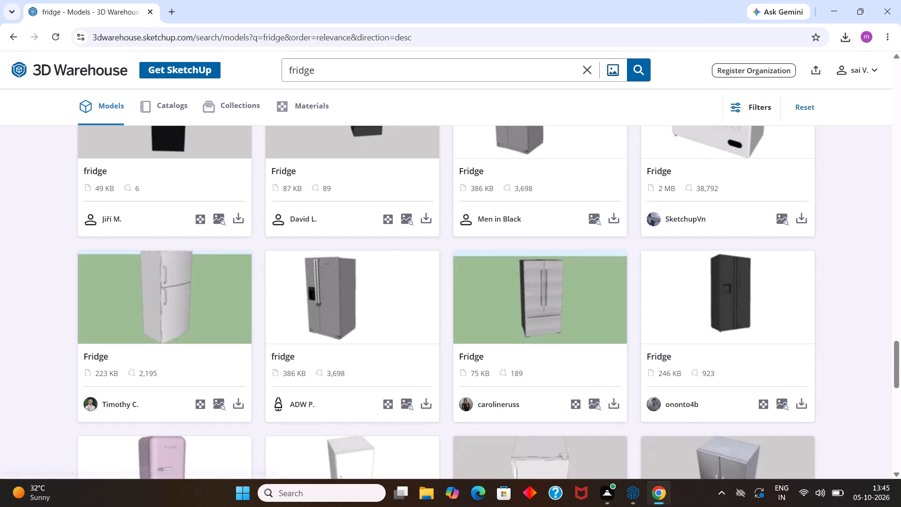
pyautogui.scroll(4, 487, 186)
pyautogui.scroll(20, 492, 183)
pyautogui.scroll(2, 492, 183)
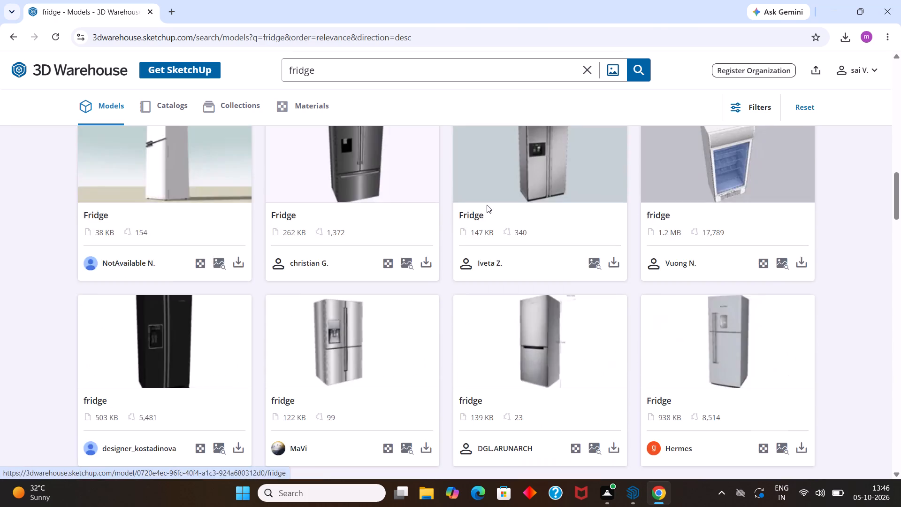
pyautogui.scroll(9, 487, 205)
pyautogui.scroll(-3, 489, 198)
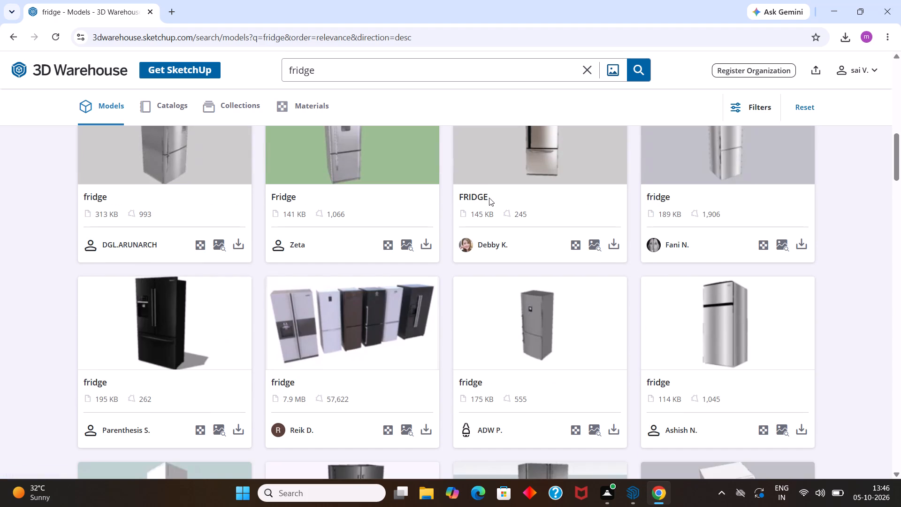
pyautogui.scroll(13, 487, 197)
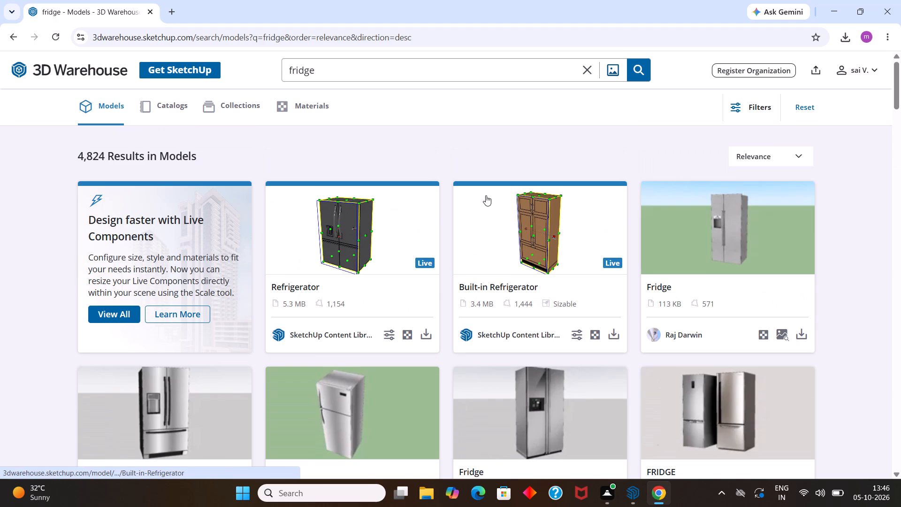
pyautogui.scroll(-2, 486, 195)
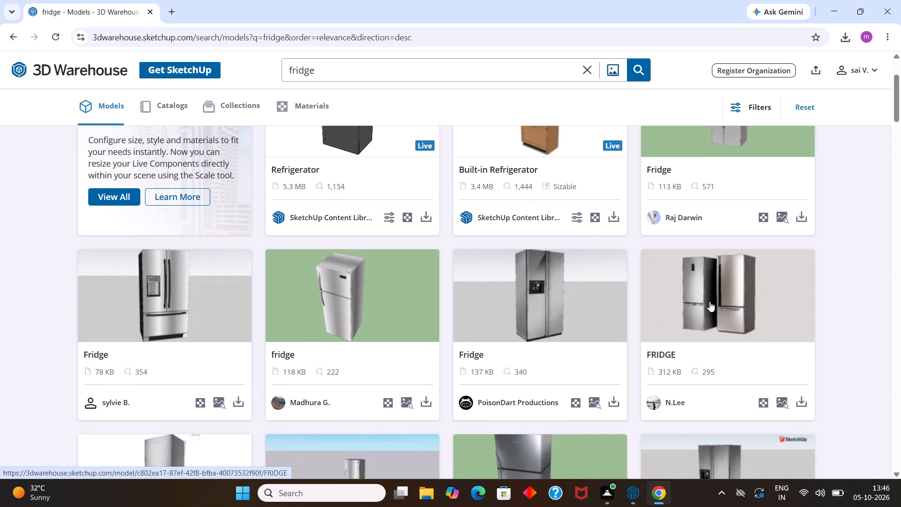
pyautogui.scroll(-4, 366, 291)
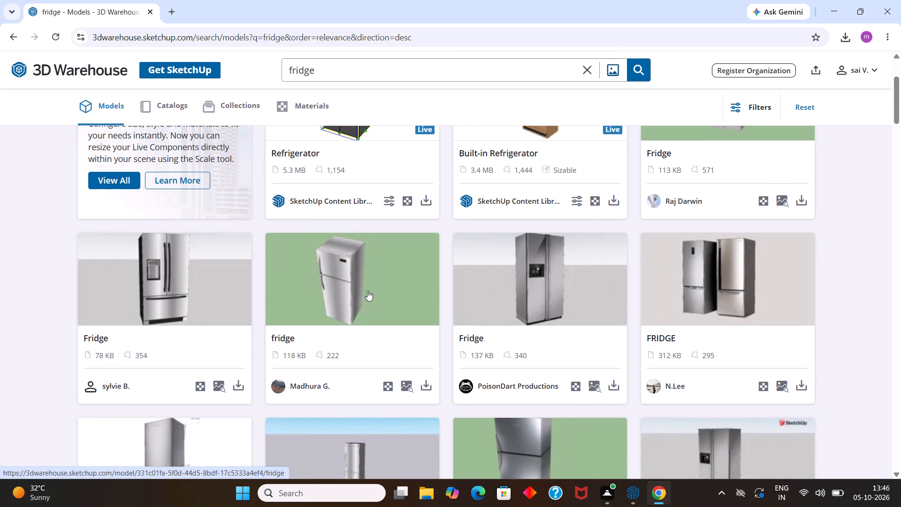
pyautogui.scroll(-5, 368, 271)
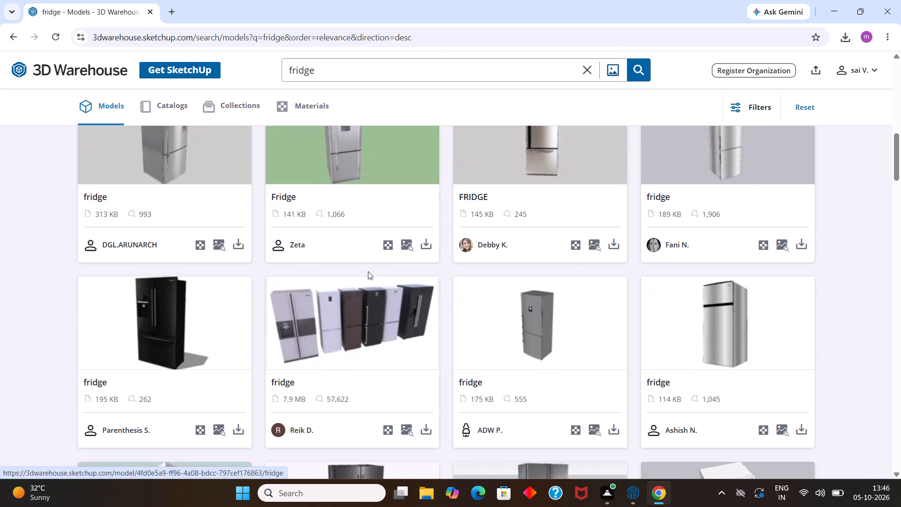
pyautogui.scroll(-4, 522, 296)
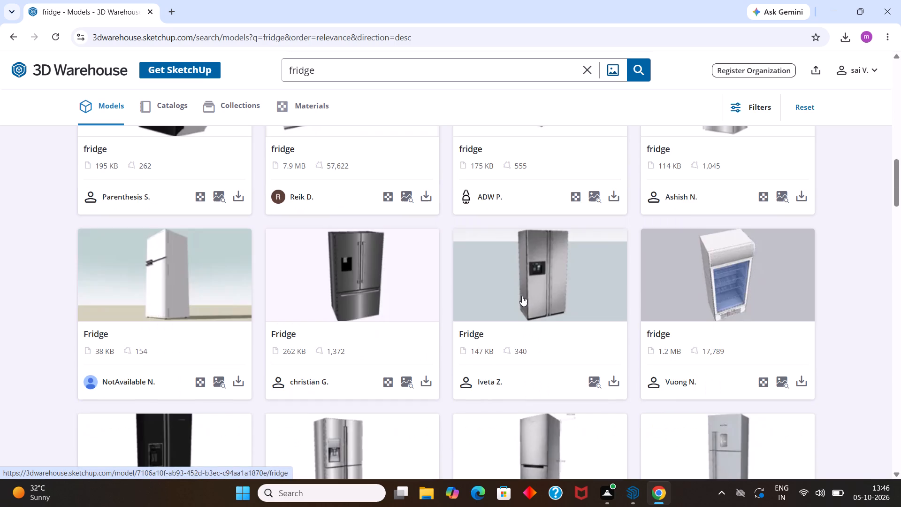
pyautogui.scroll(1, 520, 291)
pyautogui.scroll(-2, 520, 291)
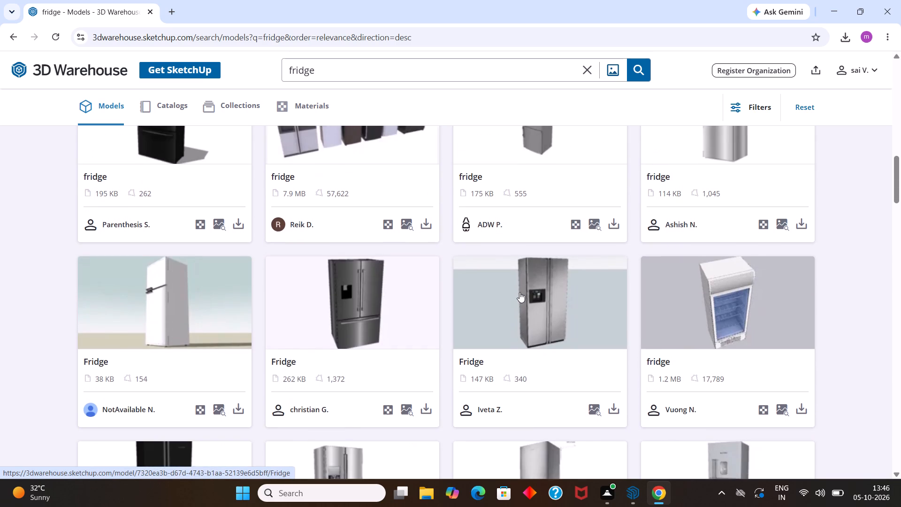
pyautogui.scroll(-2, 519, 292)
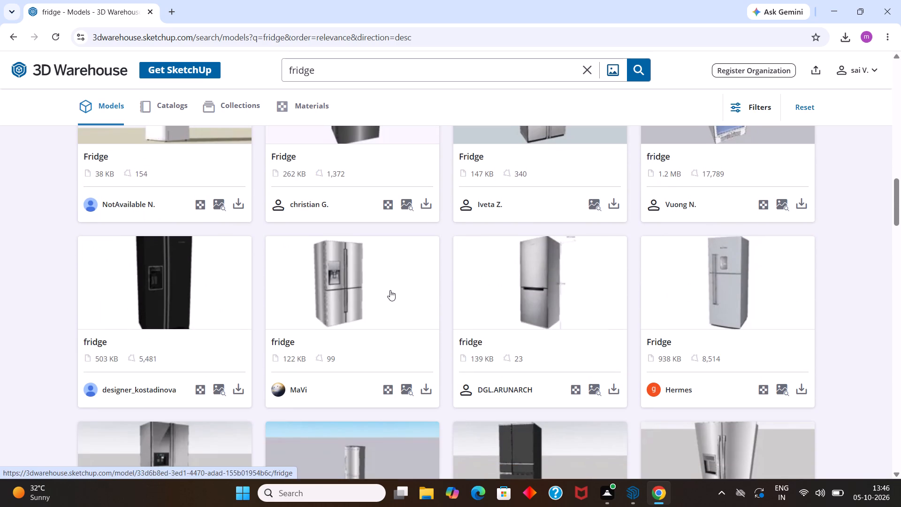
pyautogui.scroll(-7, 390, 290)
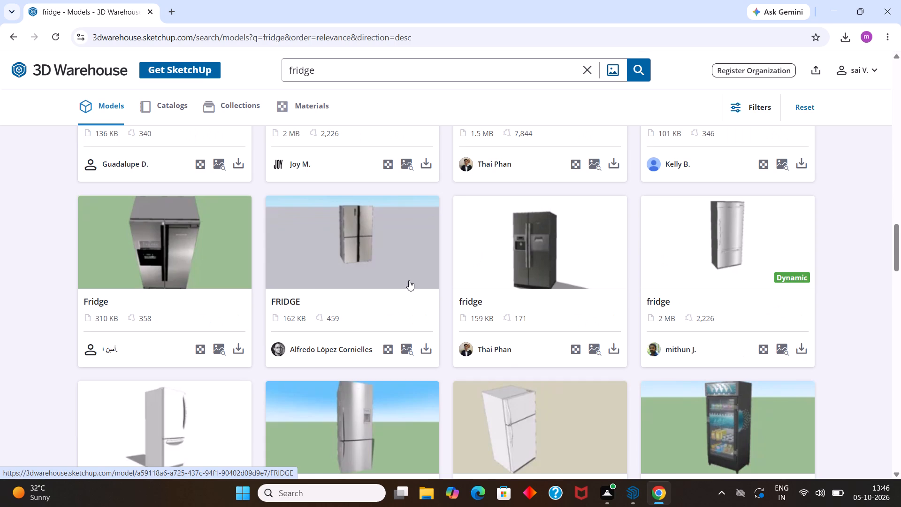
pyautogui.scroll(5, 409, 278)
pyautogui.scroll(18, 424, 267)
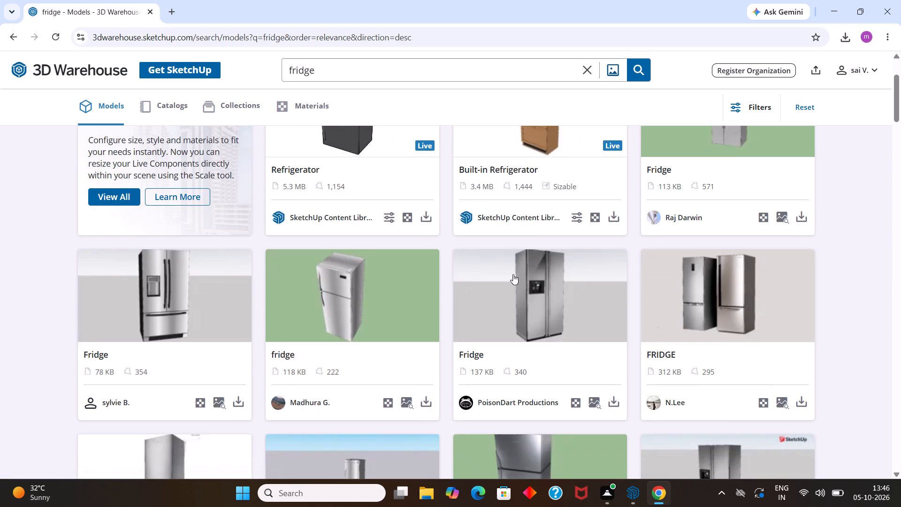
pyautogui.scroll(4, 513, 274)
# Open the 312 KB FRIDGE model showing two steel bottom-freezer refrigerators and download it.
pyautogui.click(712, 394)
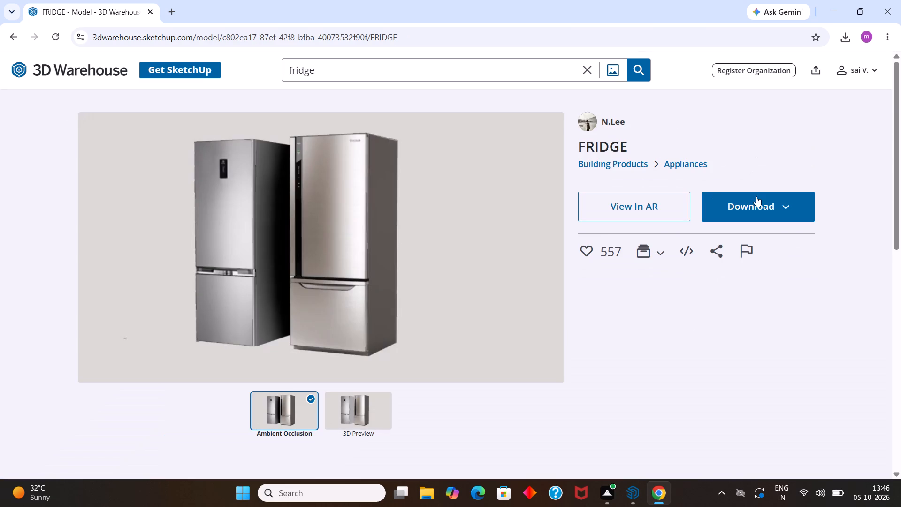
pyautogui.click(753, 202)
pyautogui.click(721, 238)
# Switch to SketchUp, import the downloaded fridge file 4cfc38e8-866f-4330-95aa-ecdeff389af7 and place it in the open space beside the kitchen.
pyautogui.click(629, 492)
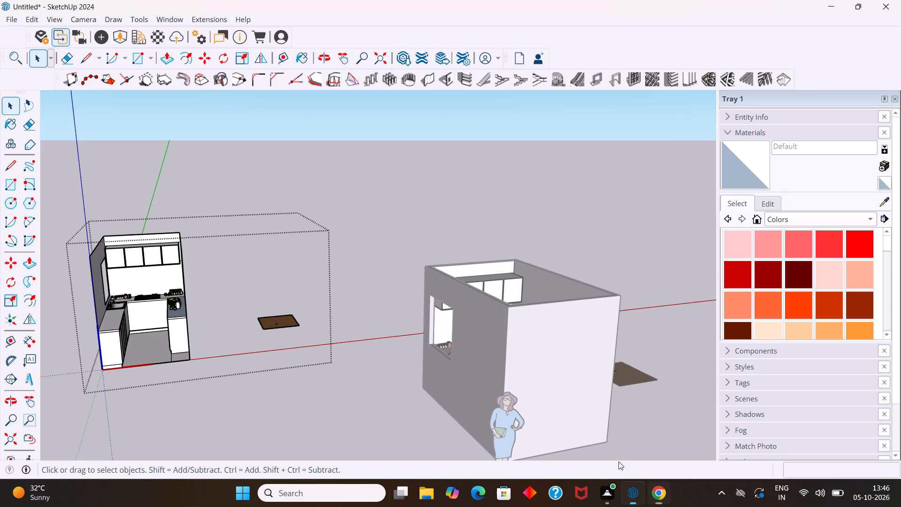
pyautogui.scroll(-13, 287, 263)
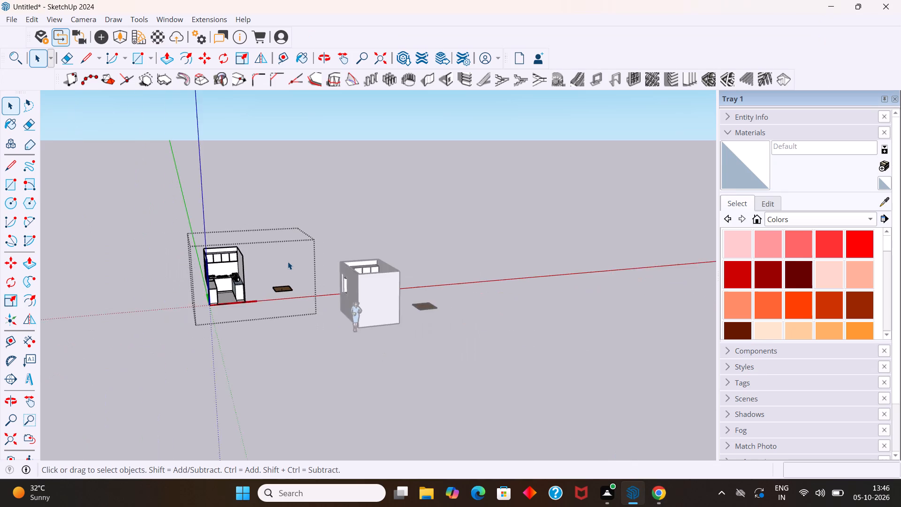
pyautogui.scroll(-4, 288, 261)
pyautogui.moveTo(288, 261); pyautogui.dragTo(264, 259, button='middle')
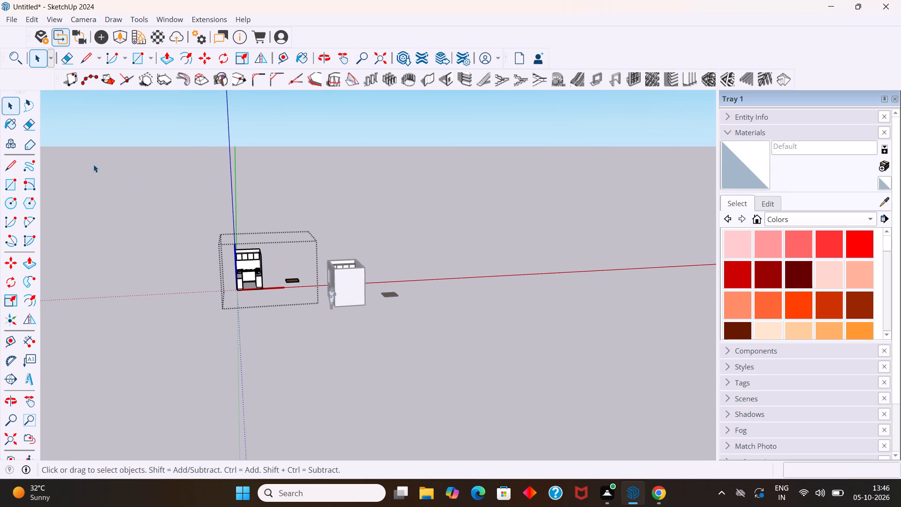
pyautogui.click(8, 18)
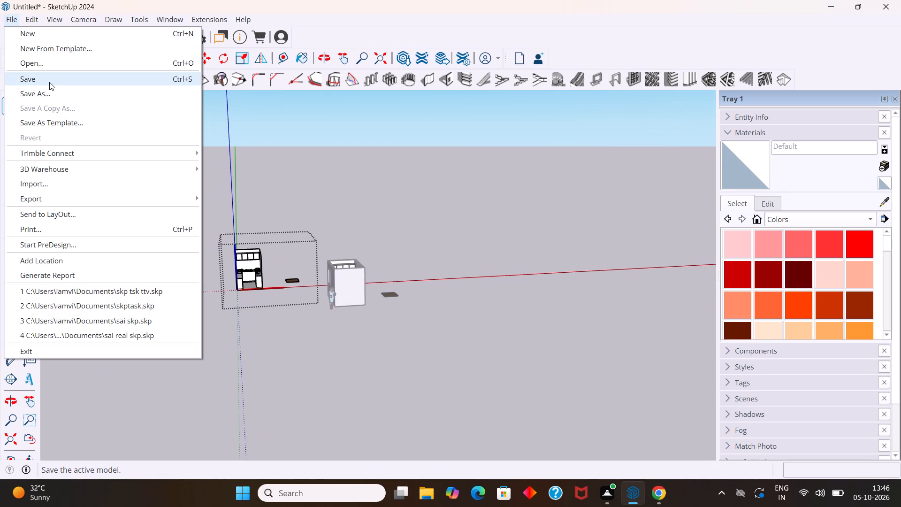
pyautogui.click(41, 187)
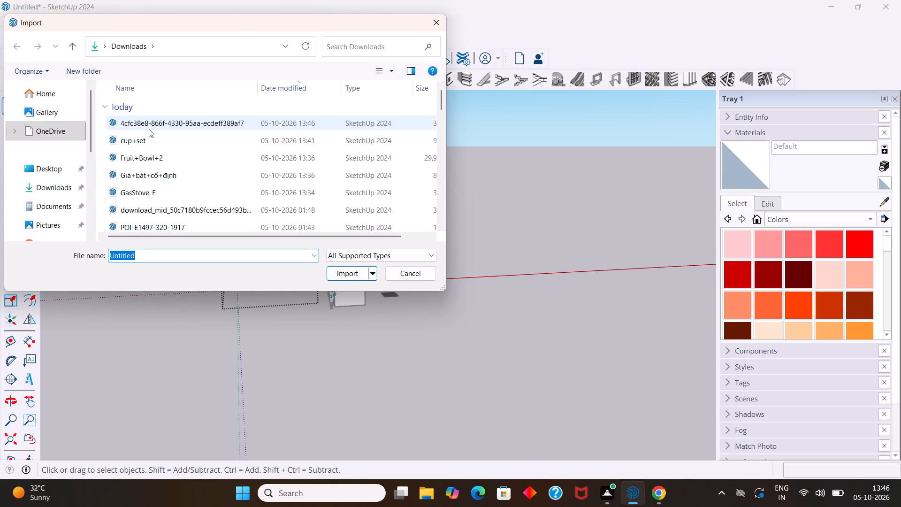
pyautogui.scroll(2, 163, 123)
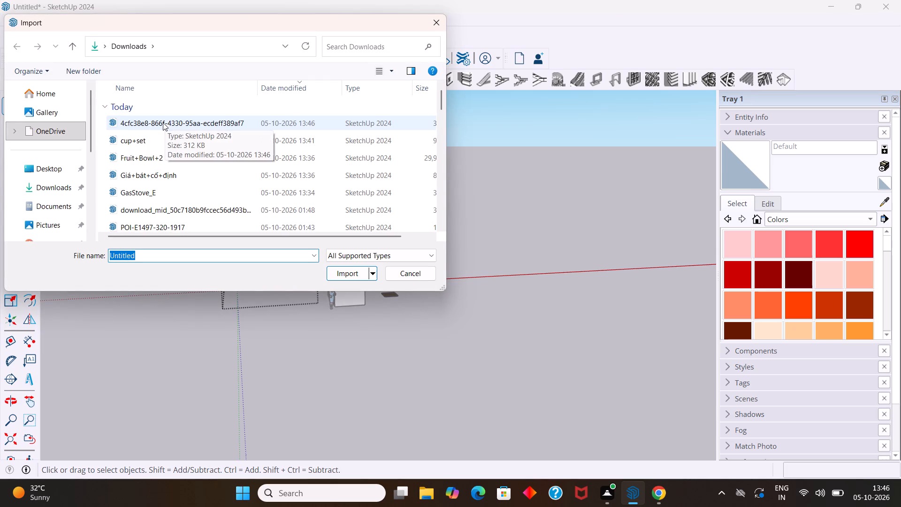
pyautogui.click(162, 123)
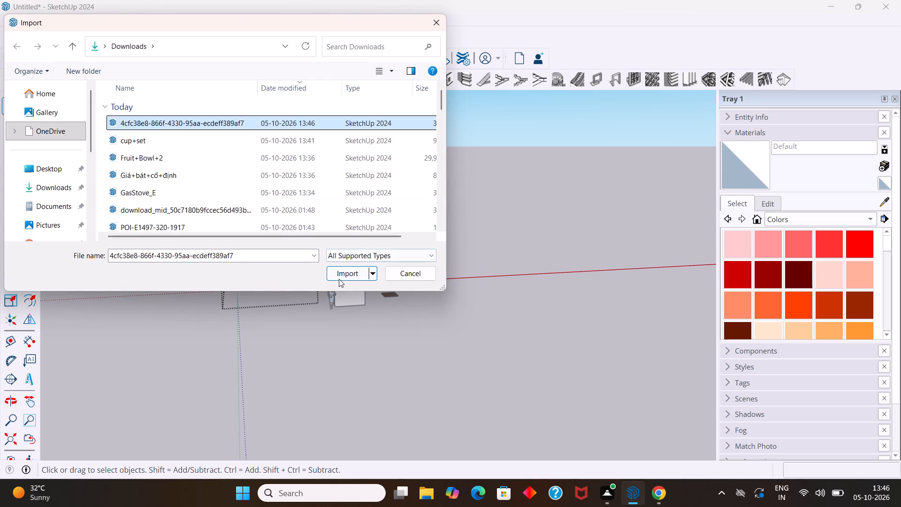
pyautogui.click(339, 278)
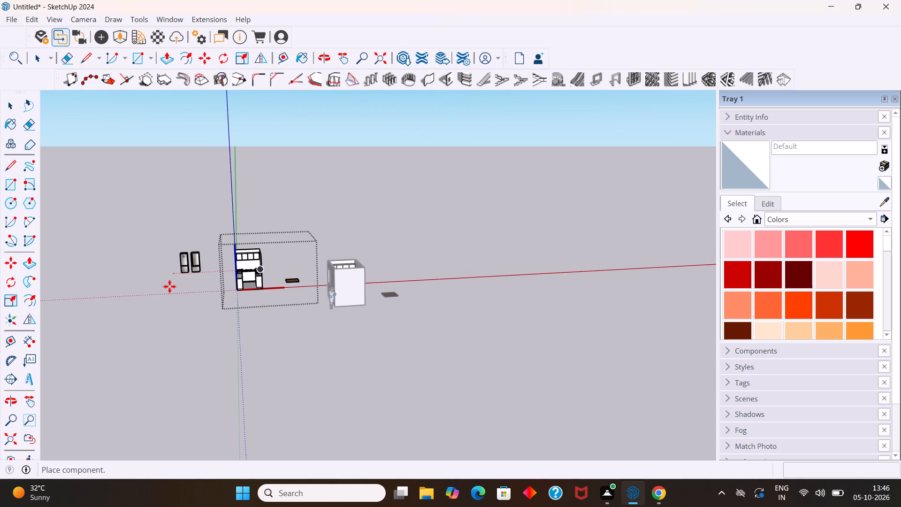
pyautogui.click(160, 285)
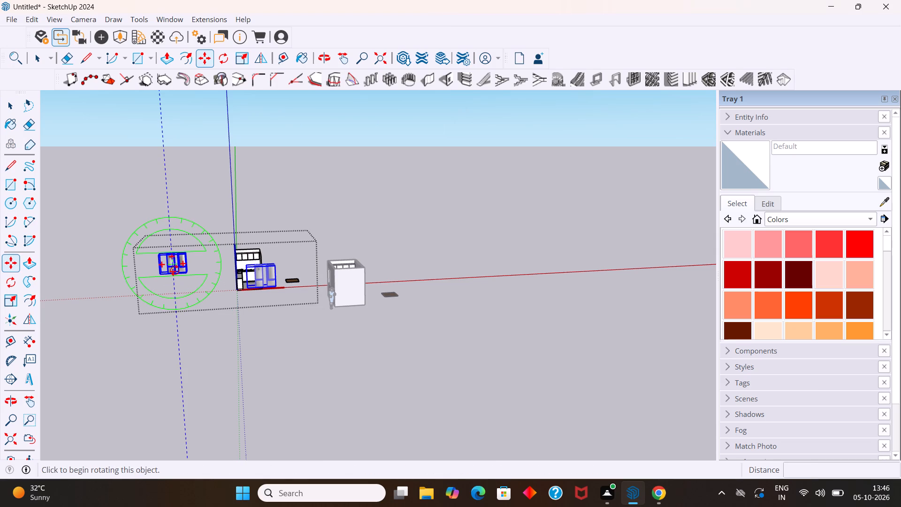
# Explode the newly imported fridge component into its separate refrigerators and leave the Move tool.
pyautogui.rightClick(175, 270)
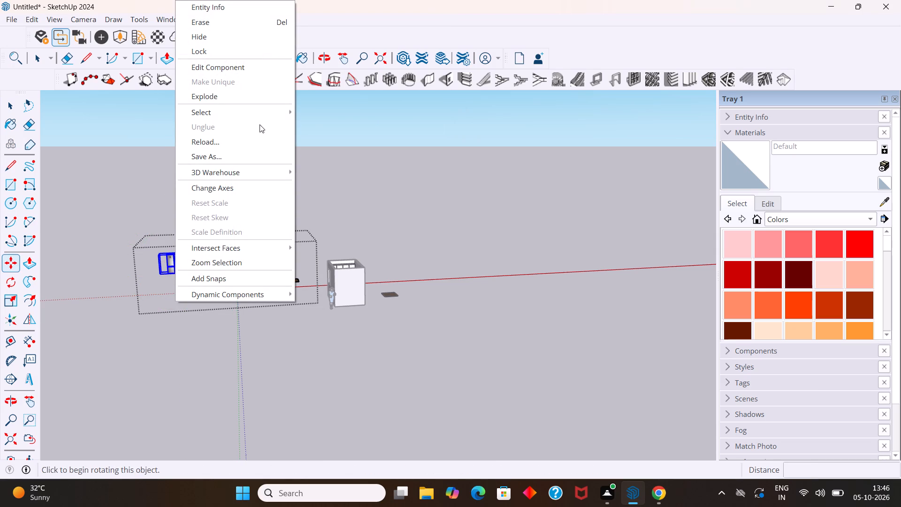
pyautogui.click(208, 98)
pyautogui.scroll(3, 202, 278)
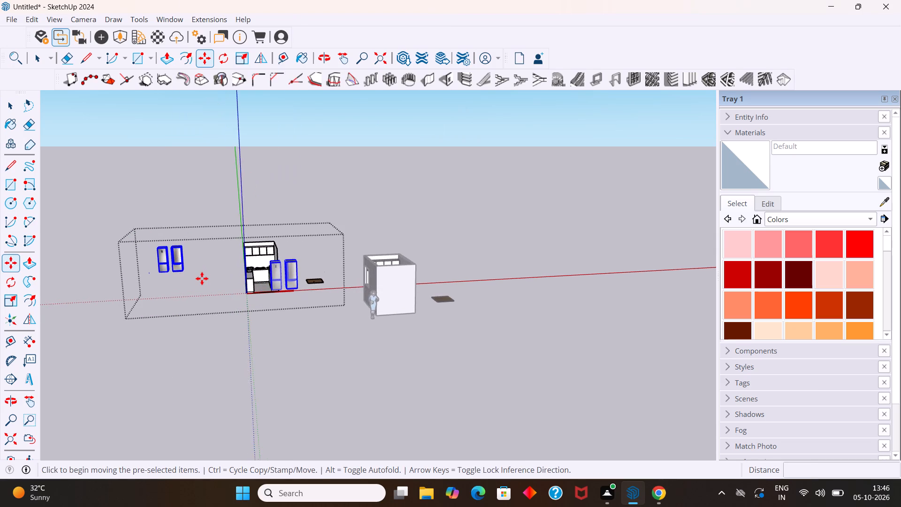
pyautogui.scroll(2, 202, 278)
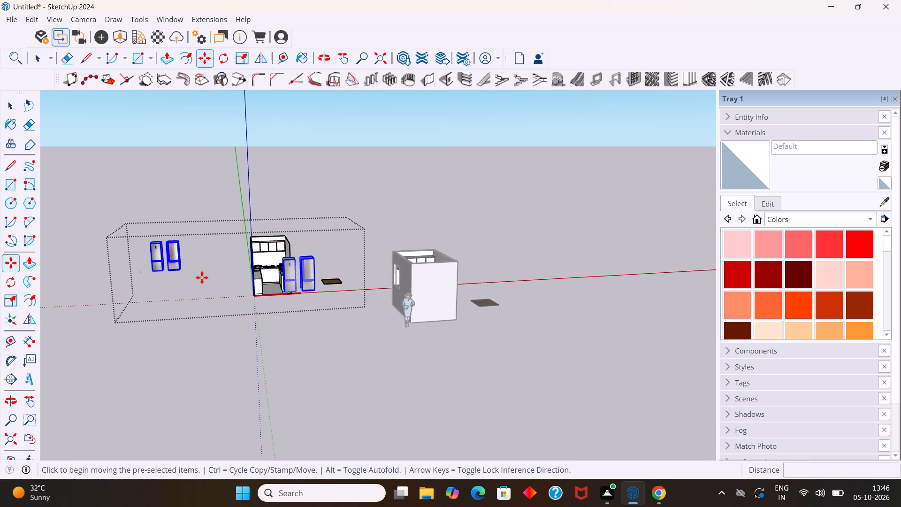
pyautogui.press('space')
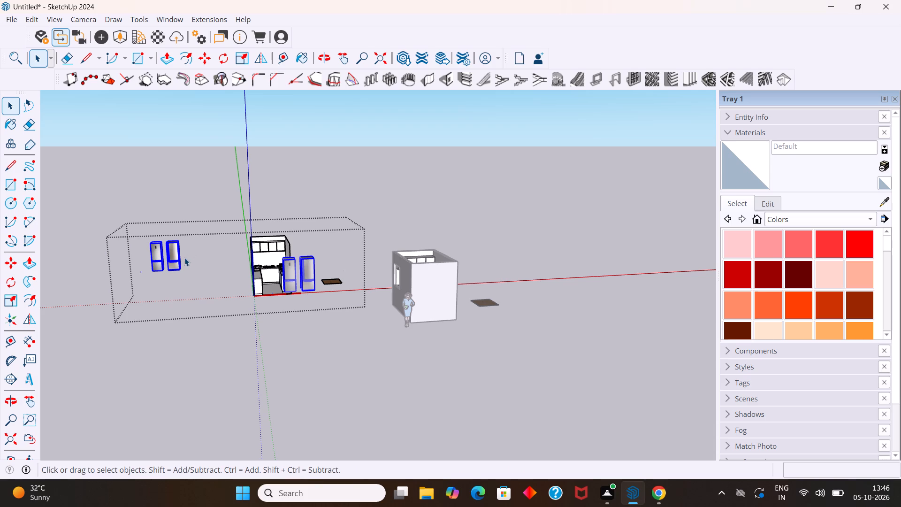
# Move the two imported refrigerators together about 74' 9" into the open area in front of the grey room.
pyautogui.press('m')
pyautogui.click(185, 265)
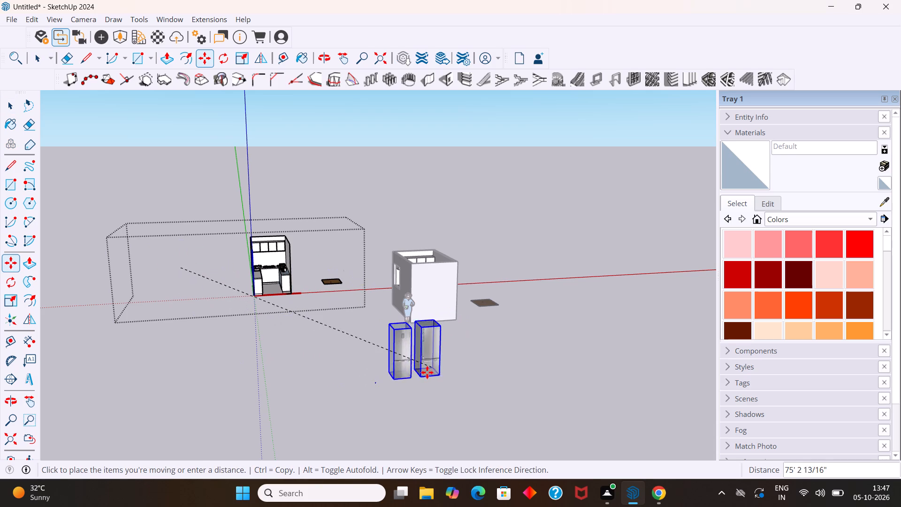
pyautogui.click(406, 374)
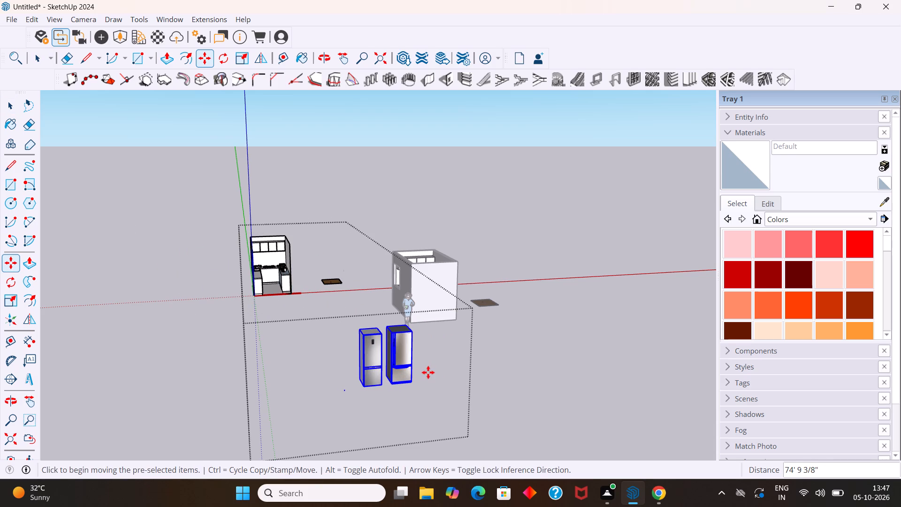
pyautogui.press('space')
# Move only the refrigerator with the long vertical door handle about 35' 3" closer to the kitchen.
pyautogui.scroll(7, 407, 370)
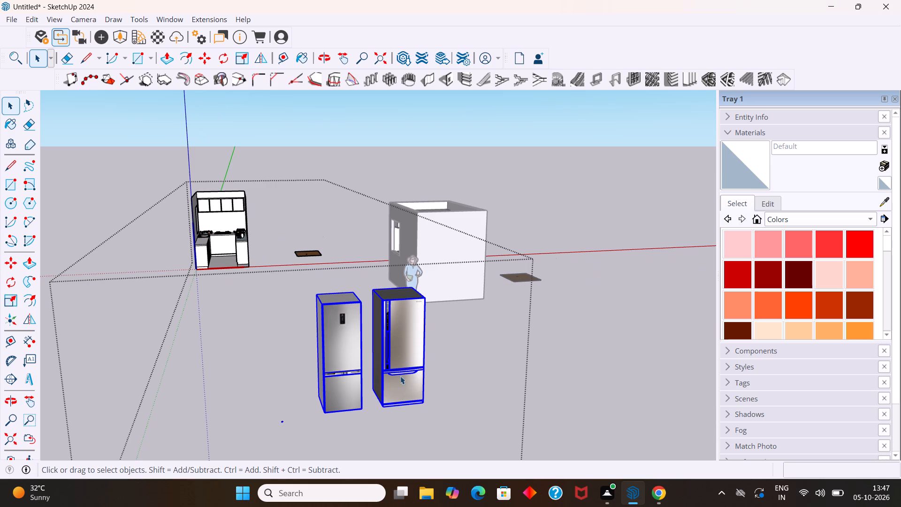
pyautogui.click(416, 376)
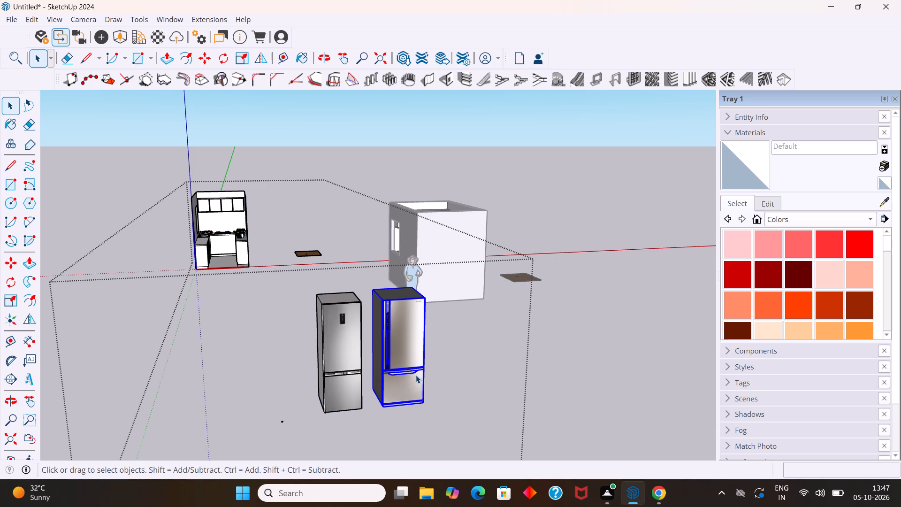
pyautogui.press('m')
pyautogui.click(388, 403)
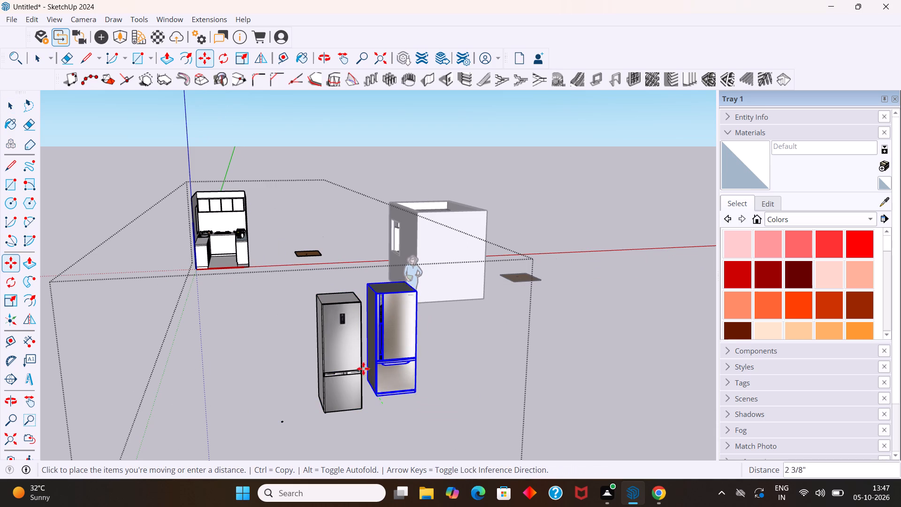
pyautogui.scroll(3, 222, 249)
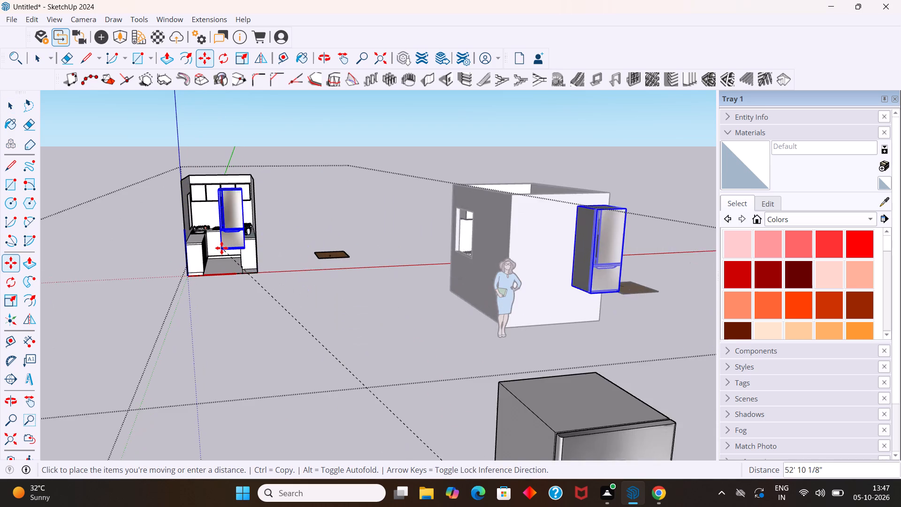
pyautogui.scroll(3, 221, 248)
pyautogui.moveTo(245, 256); pyautogui.dragTo(322, 309, button='middle')
pyautogui.click(403, 337)
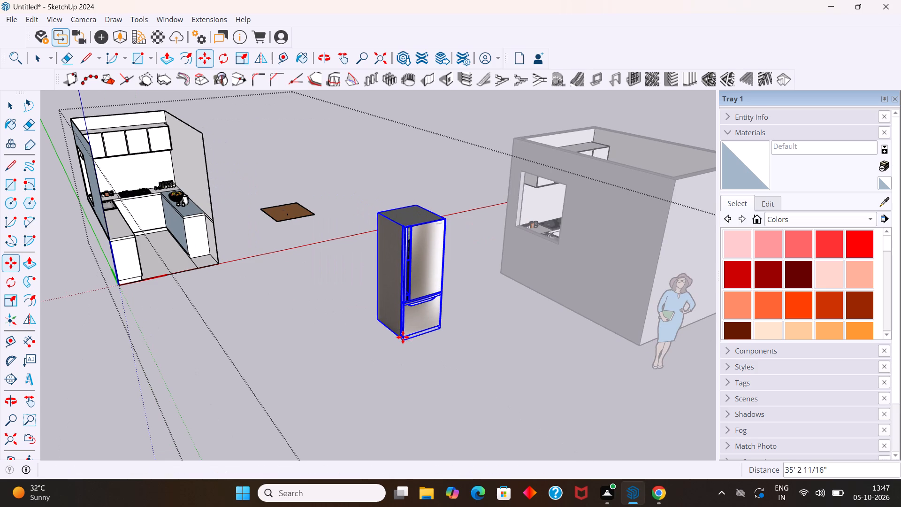
# Rotate the selected refrigerator 90 degrees on the ground plane.
pyautogui.press('q')
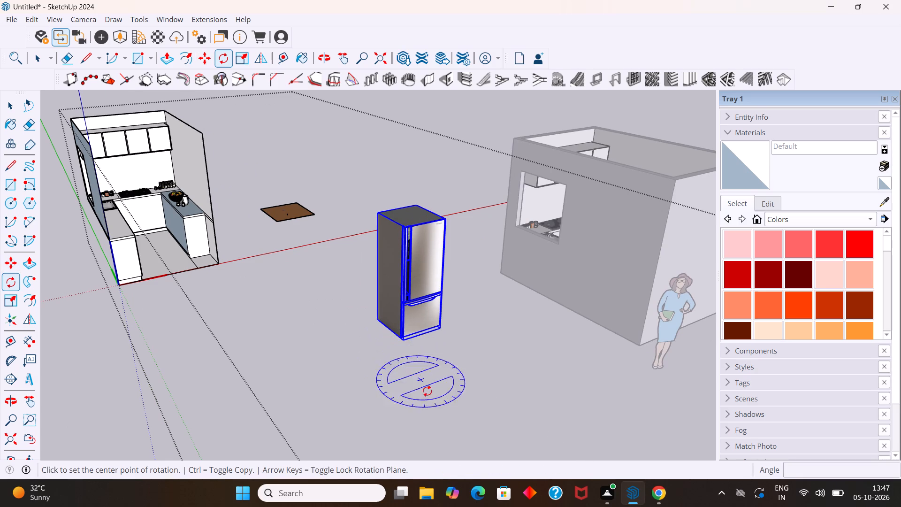
pyautogui.click(427, 393)
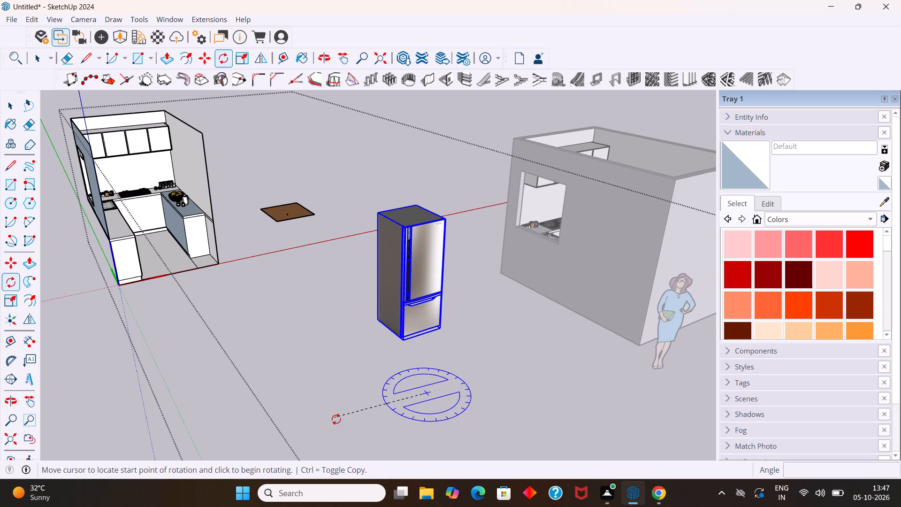
pyautogui.click(337, 423)
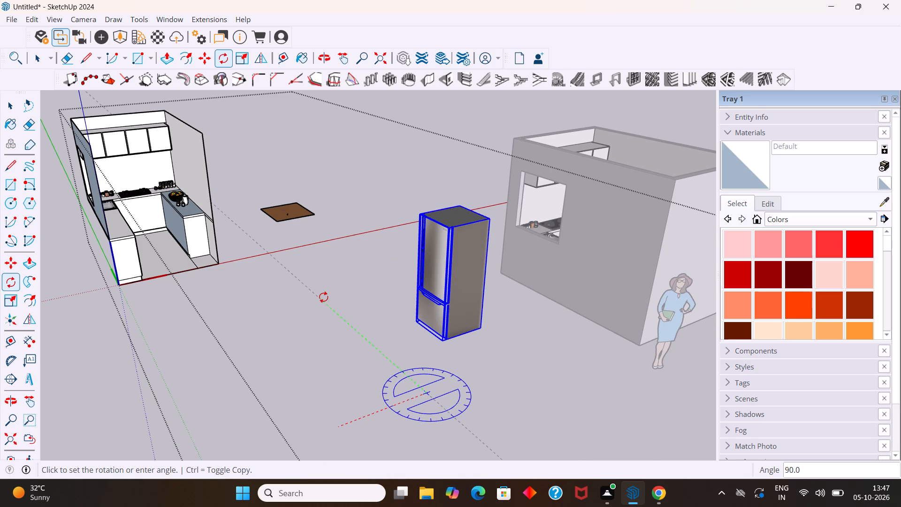
pyautogui.click(323, 297)
pyautogui.press('space')
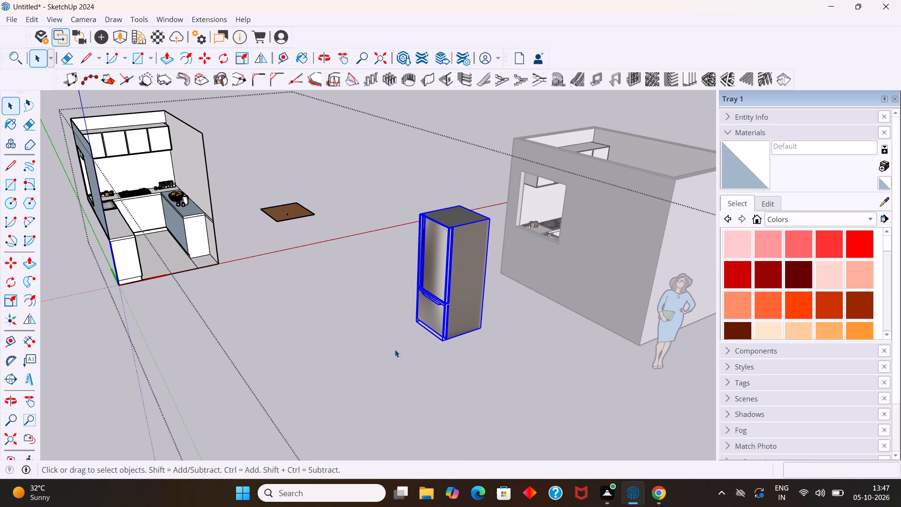
# Move the rotated refrigerator about 22' 7" to the kitchen's open front corner, next to the end of the side counter.
pyautogui.press('m')
pyautogui.click(440, 339)
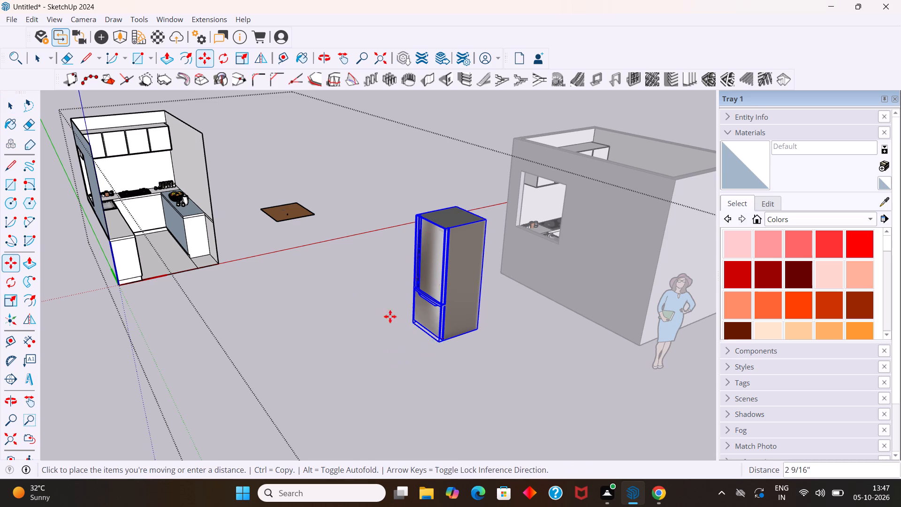
pyautogui.scroll(3, 187, 269)
pyautogui.moveTo(187, 269); pyautogui.dragTo(405, 376, button='middle')
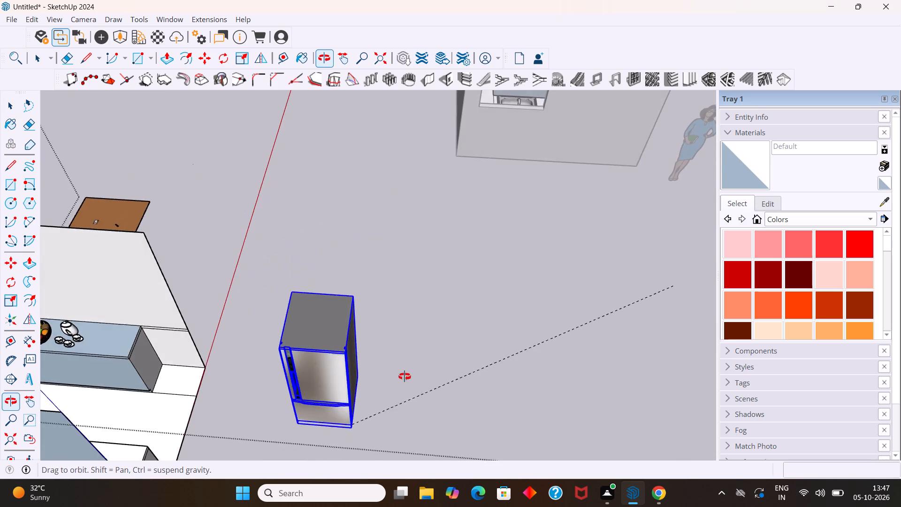
pyautogui.moveTo(405, 376); pyautogui.dragTo(398, 369, button='middle')
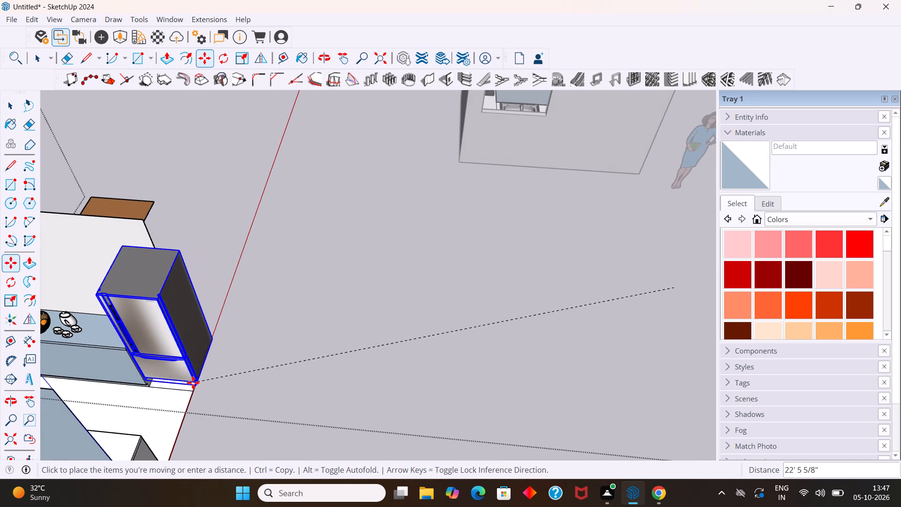
pyautogui.click(193, 383)
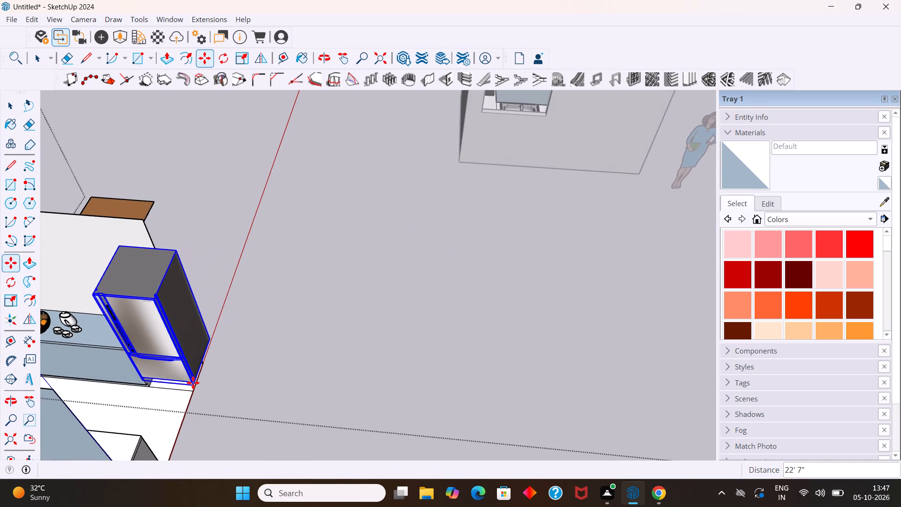
# Adjust the refrigerator's width by scaling it 0.59 from its wall side and 1.59 from its opposite side.
pyautogui.press('s')
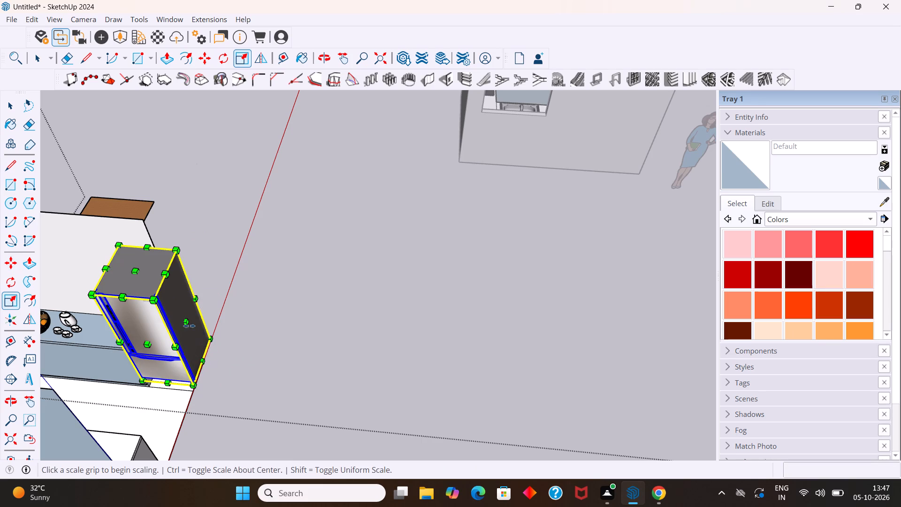
pyautogui.moveTo(189, 325); pyautogui.dragTo(164, 321)
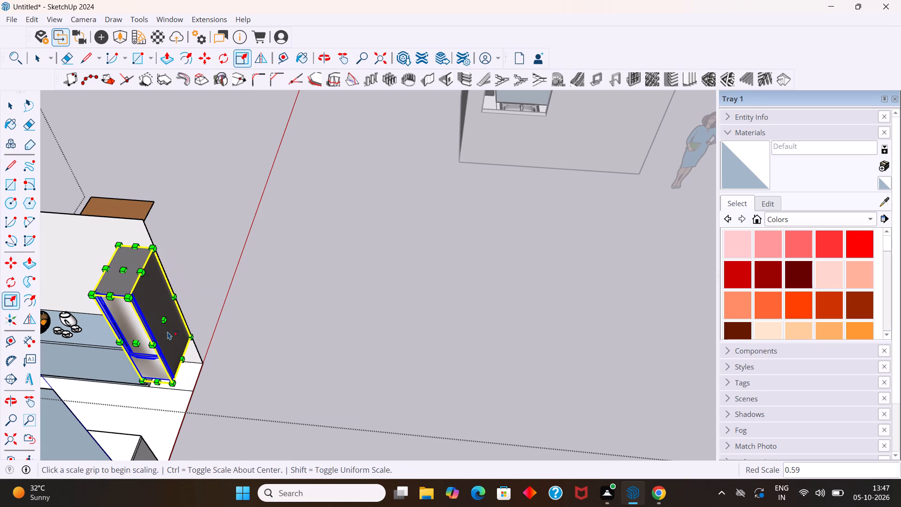
pyautogui.moveTo(168, 334); pyautogui.dragTo(255, 310, button='middle')
pyautogui.moveTo(257, 310); pyautogui.dragTo(272, 330, button='middle')
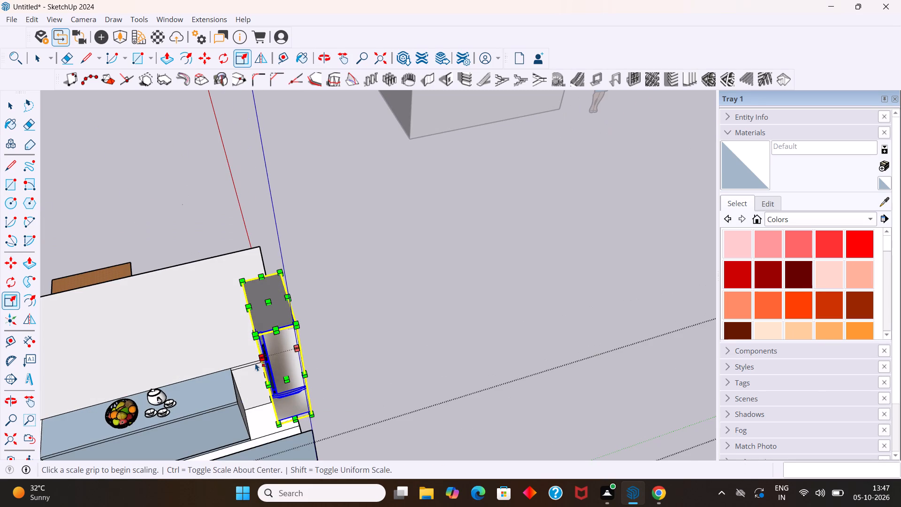
pyautogui.moveTo(263, 371); pyautogui.dragTo(320, 365, button='middle')
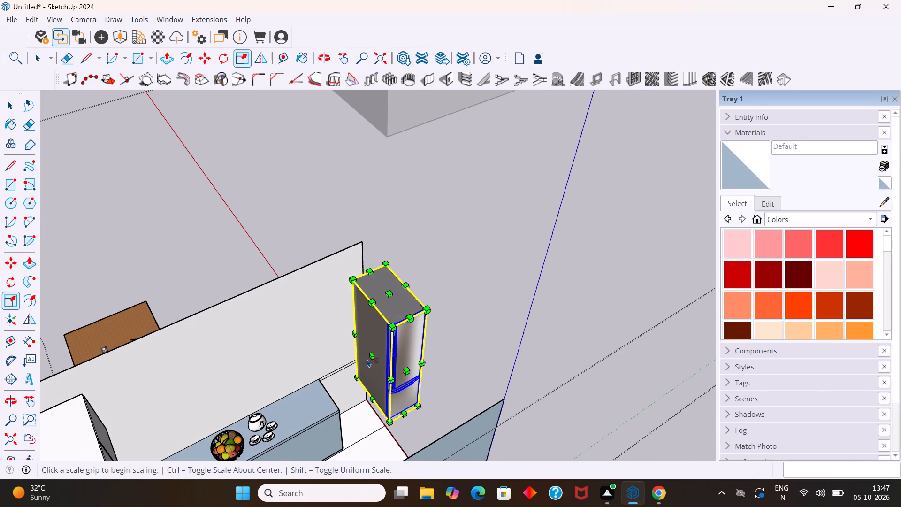
pyautogui.moveTo(370, 359); pyautogui.dragTo(356, 369)
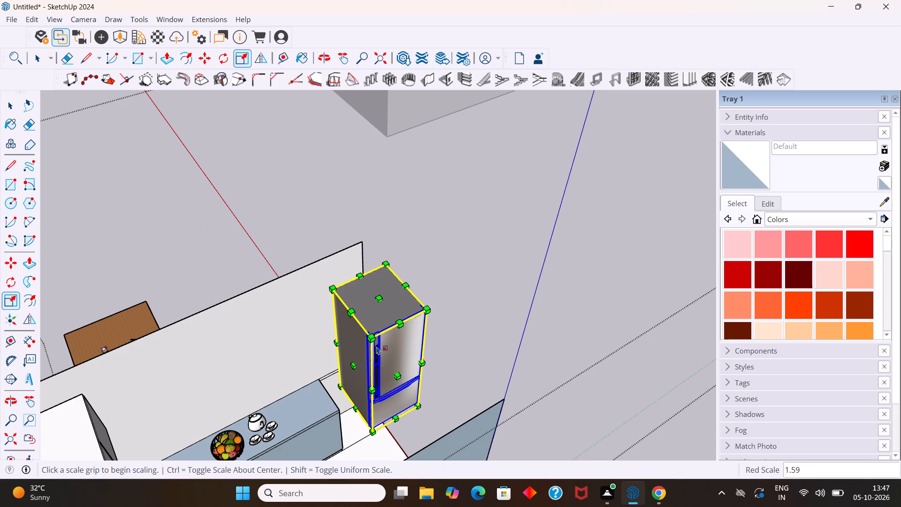
# Stretch the refrigerator's base down toward the kitchen floor and scale its height from the top to 0.83.
pyautogui.moveTo(391, 396); pyautogui.dragTo(381, 258, button='middle')
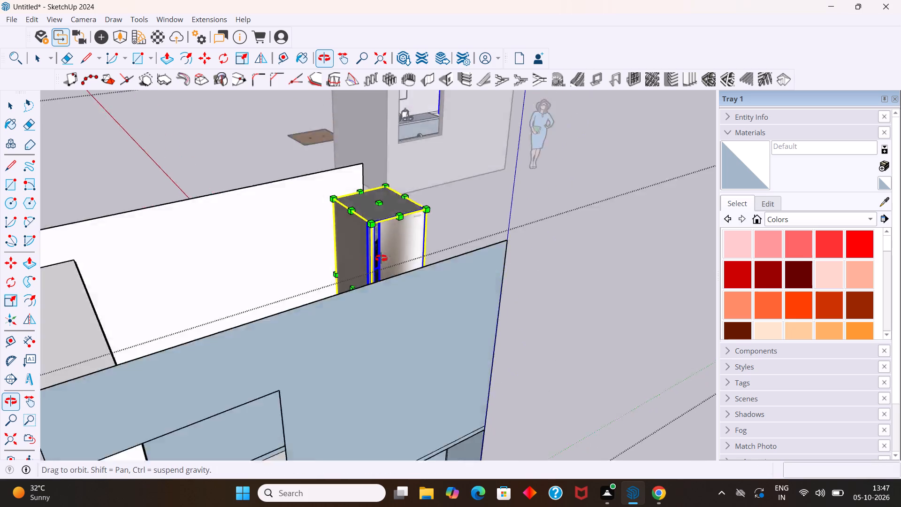
pyautogui.moveTo(381, 258); pyautogui.dragTo(131, 283, button='middle')
pyautogui.moveTo(239, 285); pyautogui.dragTo(239, 169, button='middle')
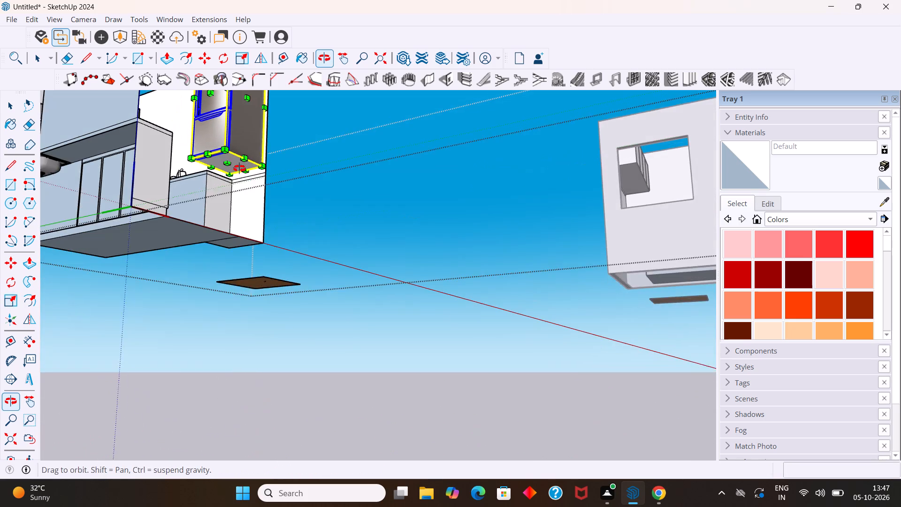
pyautogui.moveTo(239, 169); pyautogui.dragTo(244, 172, button='middle')
pyautogui.moveTo(229, 167); pyautogui.dragTo(229, 200)
pyautogui.moveTo(253, 188); pyautogui.dragTo(274, 340, button='middle')
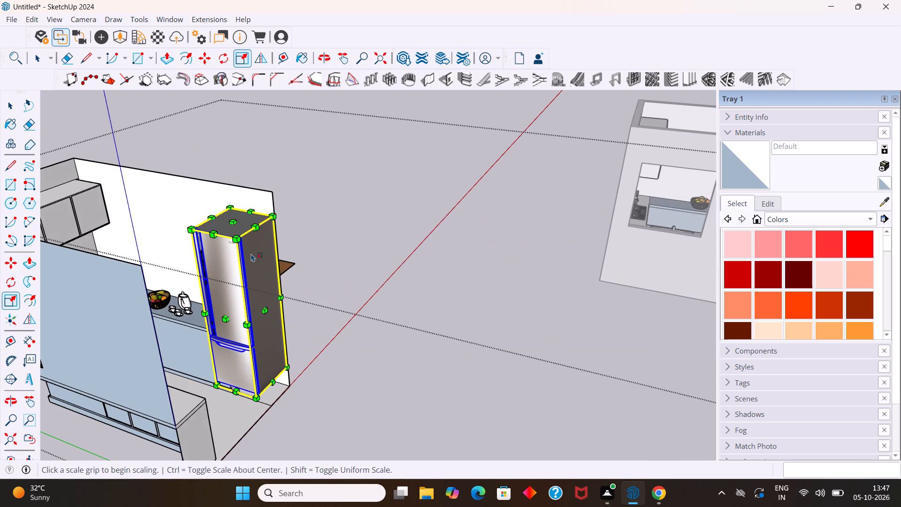
pyautogui.moveTo(231, 220); pyautogui.dragTo(231, 246)
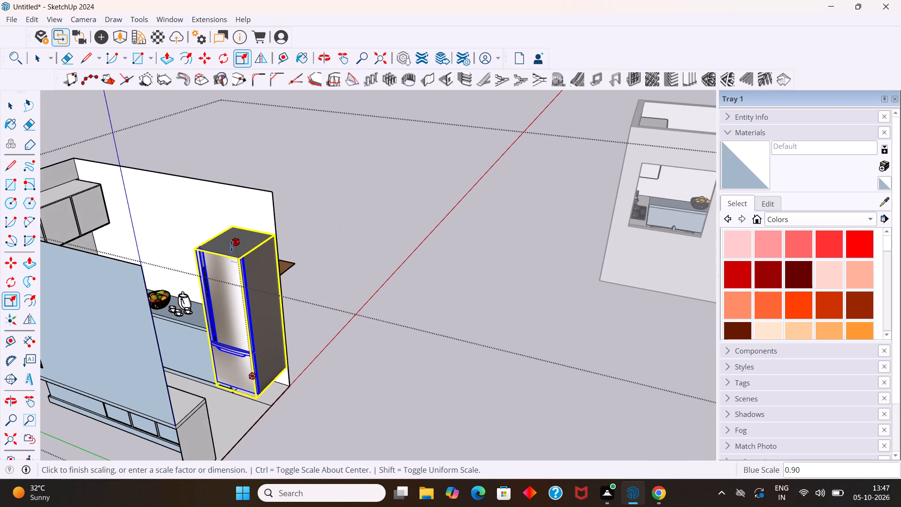
pyautogui.moveTo(231, 246); pyautogui.dragTo(231, 253)
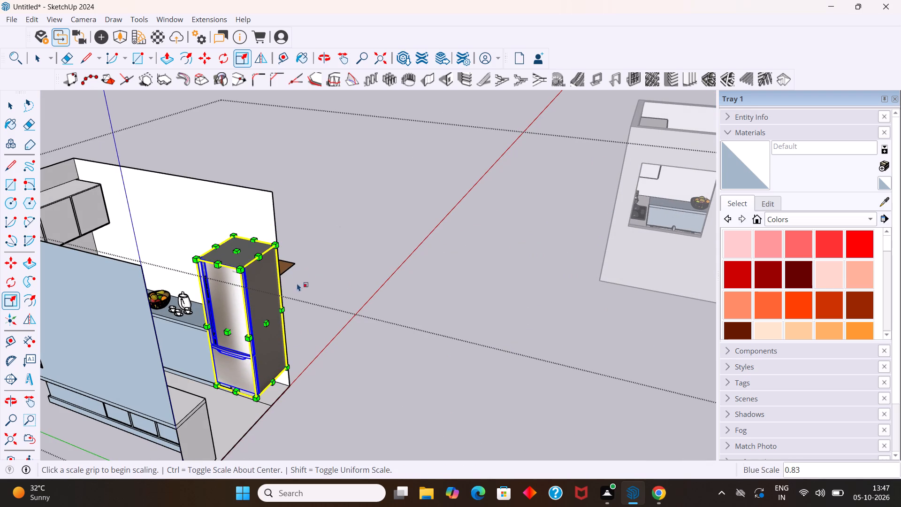
# Move the resized refrigerator about 2' 5 3/4" along the kitchen's open front edge toward the side wall.
pyautogui.press('space')
pyautogui.press('m')
pyautogui.moveTo(218, 388); pyautogui.dragTo(220, 388)
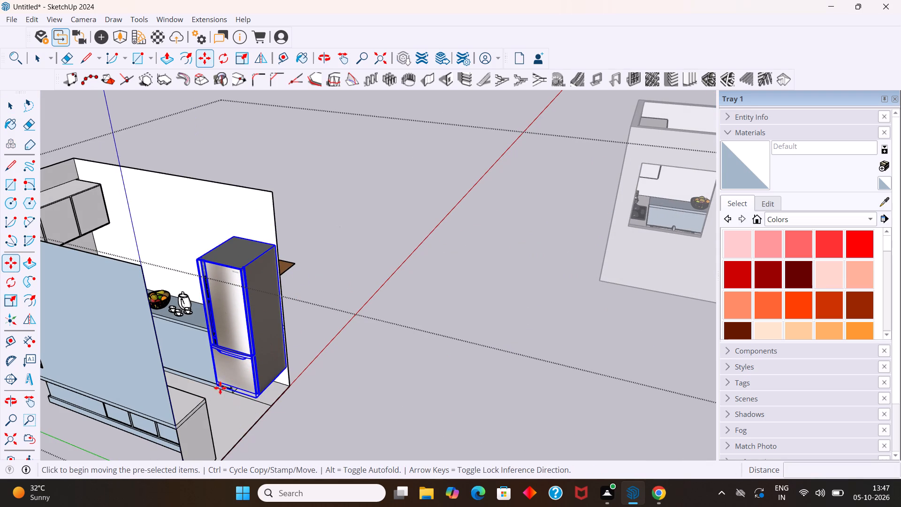
pyautogui.moveTo(220, 388); pyautogui.dragTo(226, 392)
pyautogui.moveTo(237, 392); pyautogui.dragTo(269, 427, button='middle')
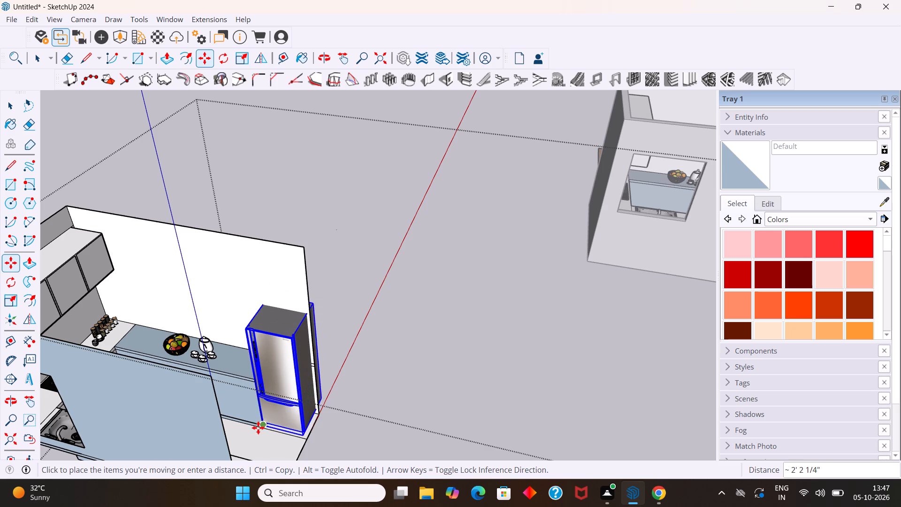
pyautogui.moveTo(258, 442); pyautogui.dragTo(255, 411, button='middle')
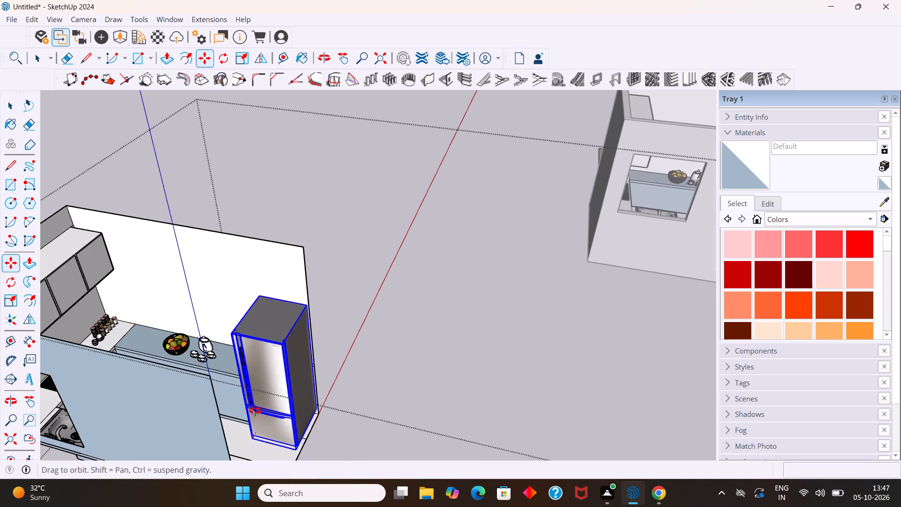
pyautogui.moveTo(255, 411); pyautogui.dragTo(231, 307, button='middle')
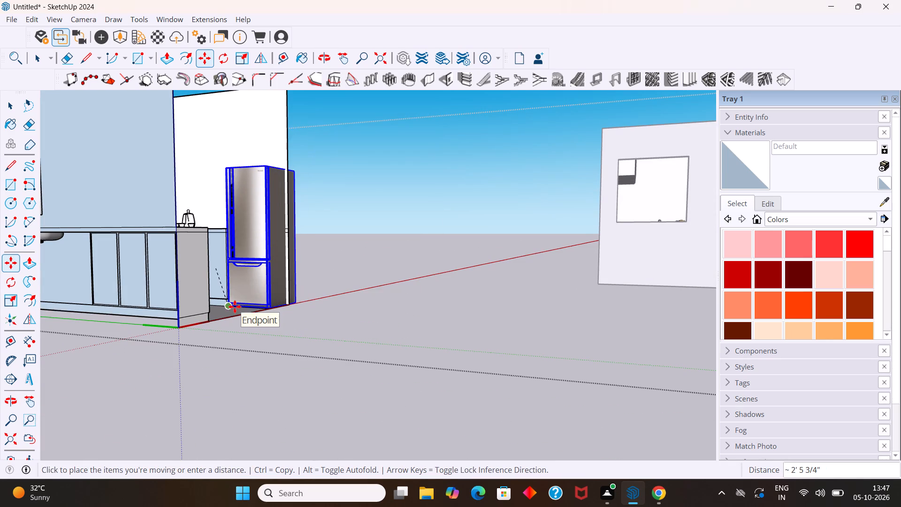
pyautogui.click(235, 307)
pyautogui.press('space')
# Move the refrigerator about 1' 7/16" back into the kitchen so it stands inside the side wall.
pyautogui.moveTo(279, 291); pyautogui.dragTo(199, 469, button='middle')
pyautogui.moveTo(300, 390); pyautogui.dragTo(306, 340, button='middle')
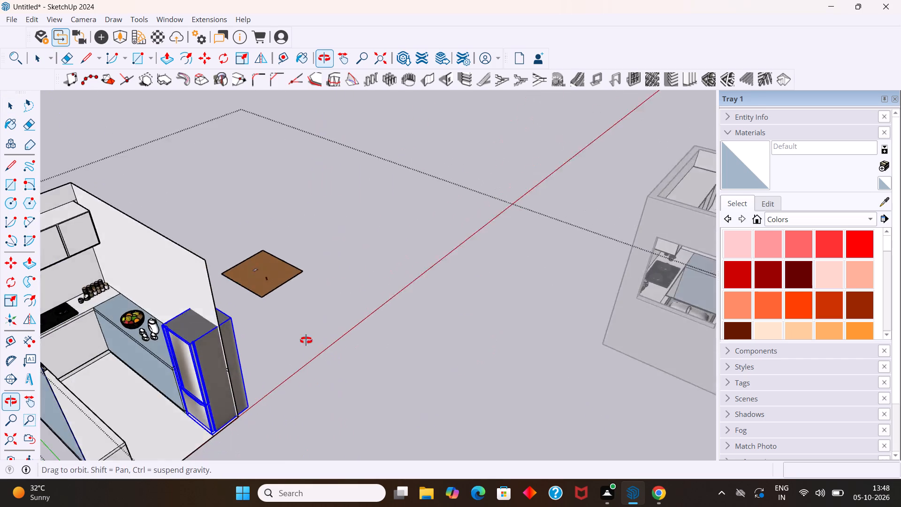
pyautogui.moveTo(306, 340); pyautogui.dragTo(122, 311, button='middle')
pyautogui.middleClick(122, 311)
pyautogui.middleClick(122, 310)
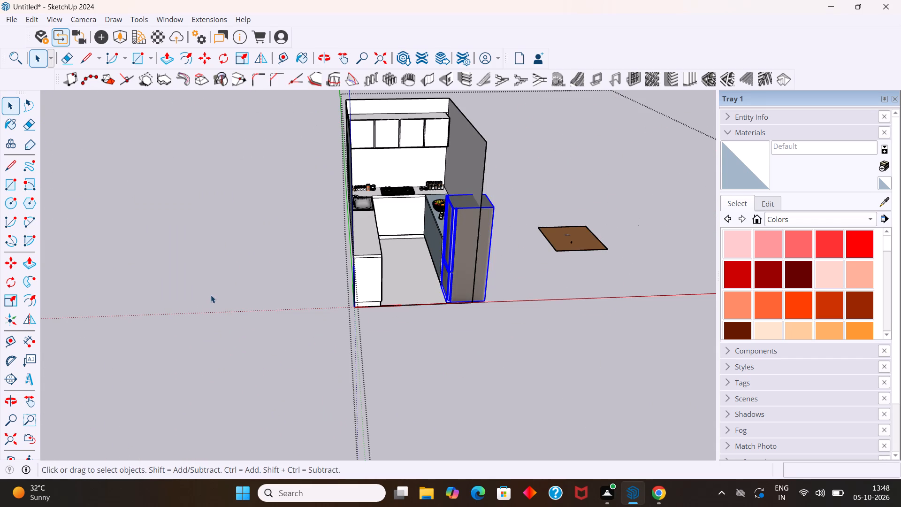
pyautogui.scroll(-9, 329, 310)
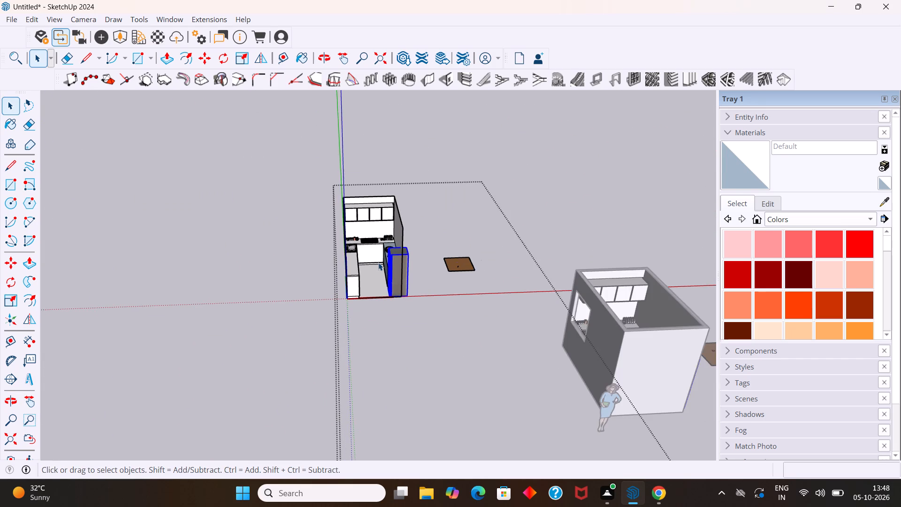
pyautogui.scroll(3, 379, 262)
pyautogui.press('m')
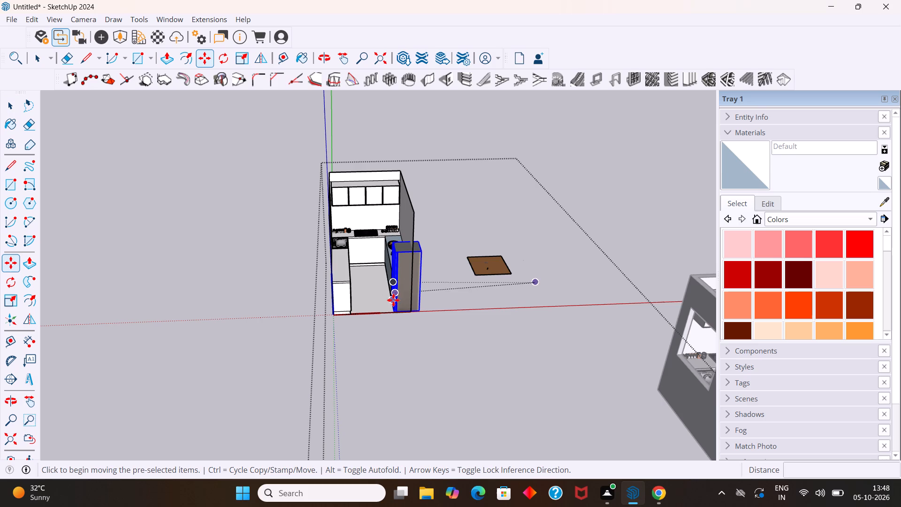
pyautogui.click(394, 307)
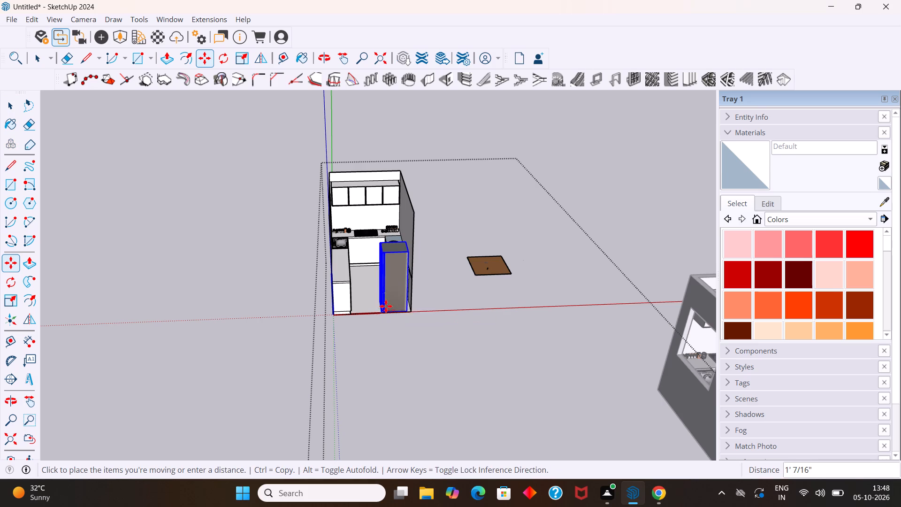
pyautogui.click(386, 306)
pyautogui.press('space')
pyautogui.moveTo(387, 307); pyautogui.dragTo(507, 378, button='middle')
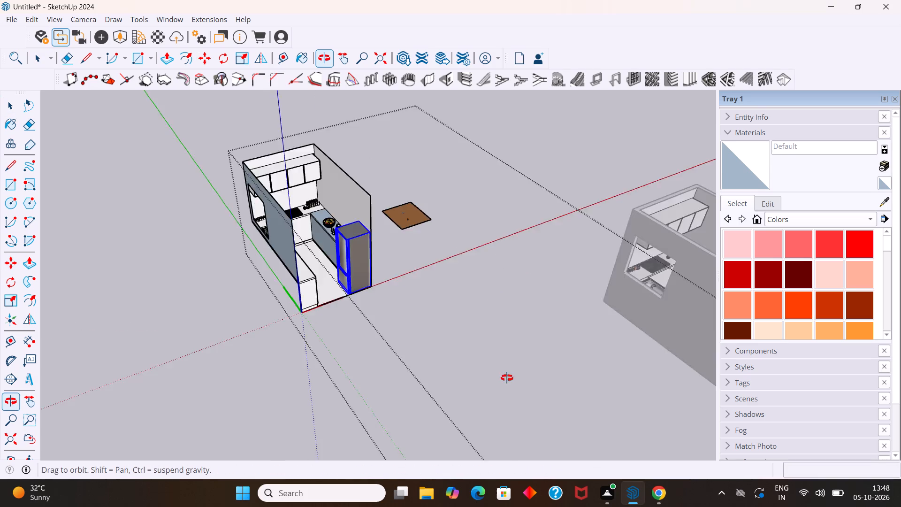
# Clear the selection and examine the refrigerator's fit inside the kitchen from several angles.
pyautogui.moveTo(507, 378); pyautogui.dragTo(627, 365, button='middle')
pyautogui.moveTo(293, 258); pyautogui.dragTo(530, 300, button='middle')
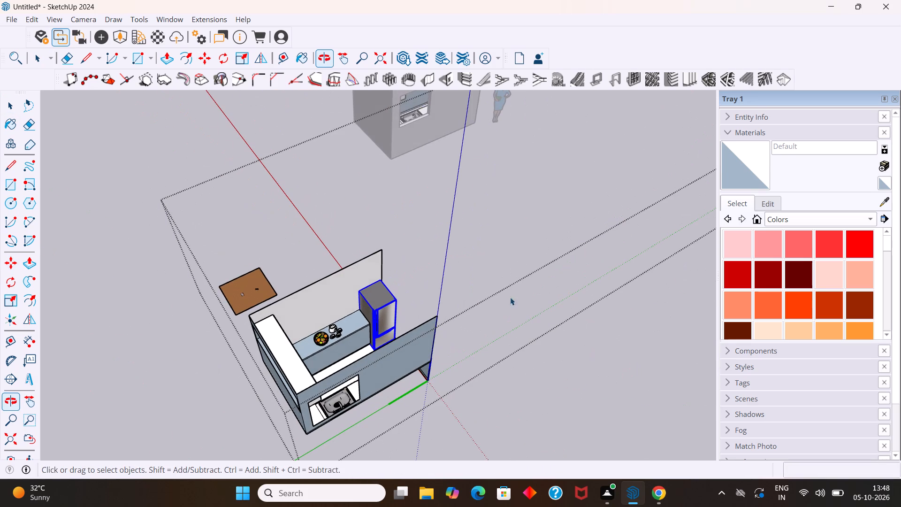
pyautogui.click(481, 260)
pyautogui.moveTo(475, 275); pyautogui.dragTo(156, 238, button='middle')
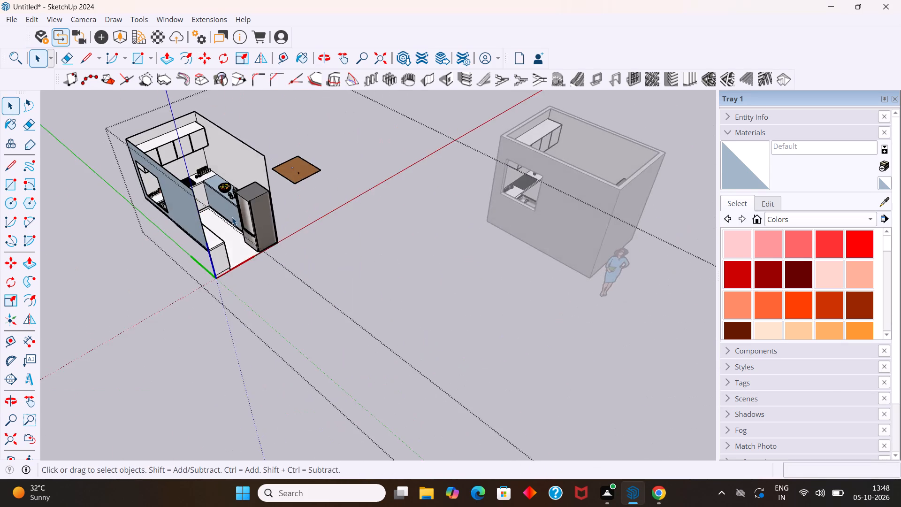
pyautogui.scroll(4, 240, 218)
pyautogui.moveTo(277, 261); pyautogui.dragTo(195, 182, button='middle')
pyautogui.scroll(3, 260, 187)
pyautogui.moveTo(284, 239); pyautogui.dragTo(258, 223, button='middle')
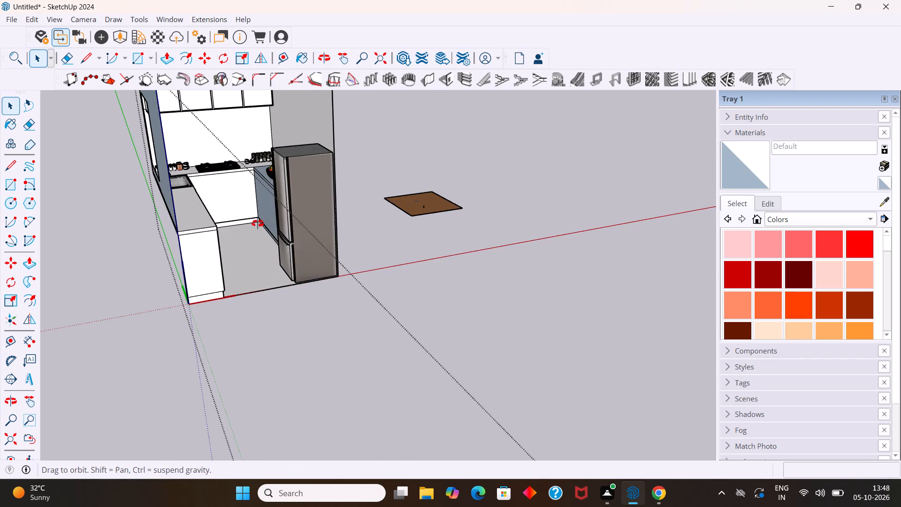
pyautogui.moveTo(258, 223); pyautogui.dragTo(185, 247, button='middle')
pyautogui.scroll(2, 224, 222)
pyautogui.scroll(-4, 224, 211)
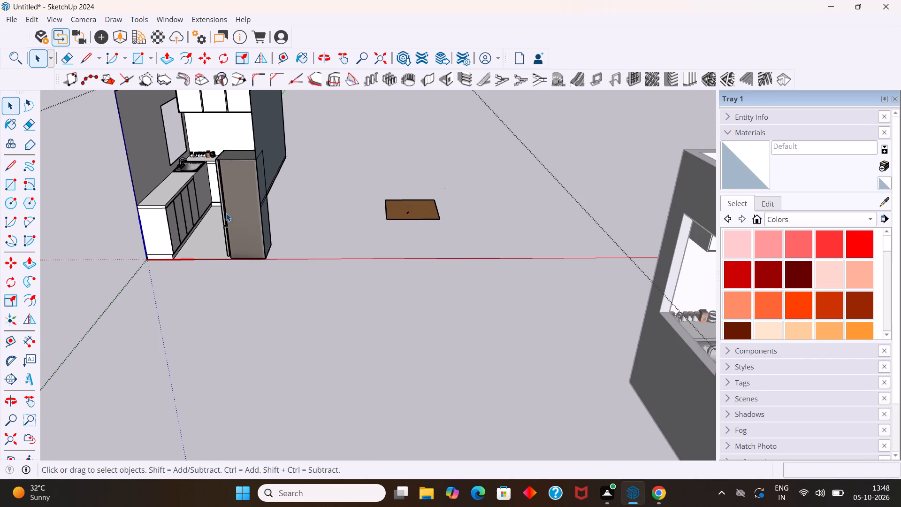
pyautogui.scroll(-5, 229, 217)
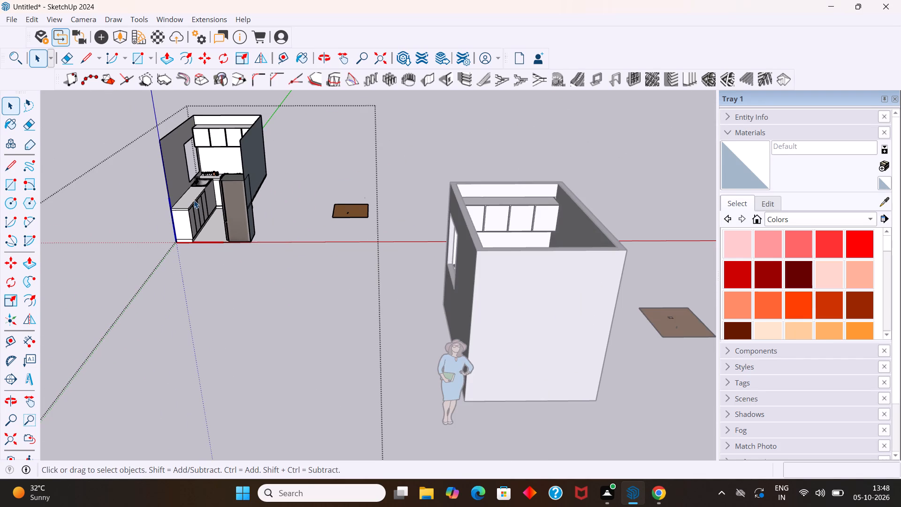
pyautogui.scroll(-2, 194, 200)
pyautogui.moveTo(194, 199); pyautogui.dragTo(232, 134, button='middle')
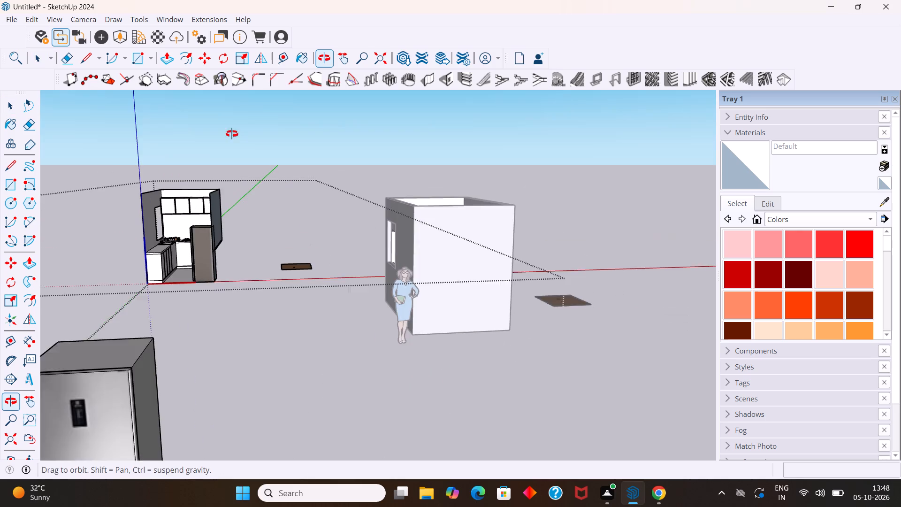
pyautogui.moveTo(232, 134); pyautogui.dragTo(229, 138, button='middle')
# Paint the four upper cabinet door panels with Translucent Glass Gray from the Glass and Mirrors materials.
pyautogui.scroll(12, 177, 192)
pyautogui.moveTo(164, 198); pyautogui.dragTo(166, 204, button='middle')
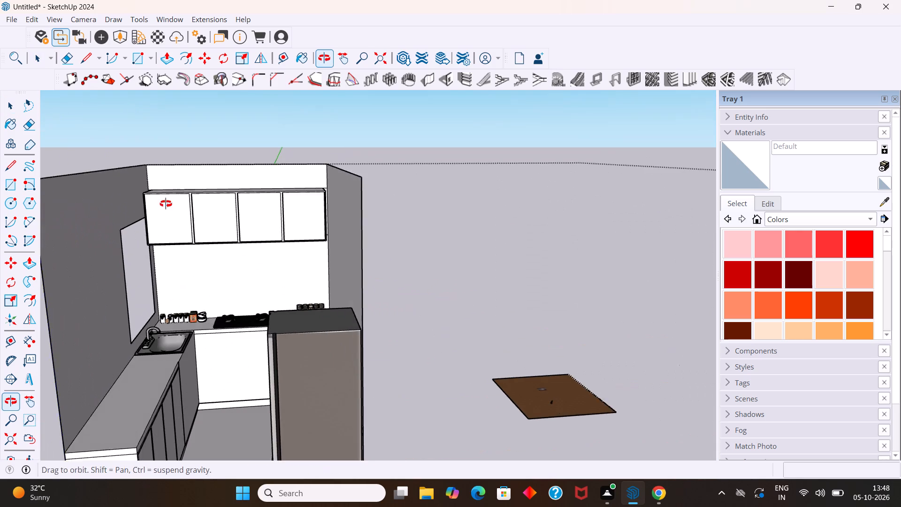
pyautogui.moveTo(166, 204); pyautogui.dragTo(168, 239, button='middle')
pyautogui.scroll(8, 168, 239)
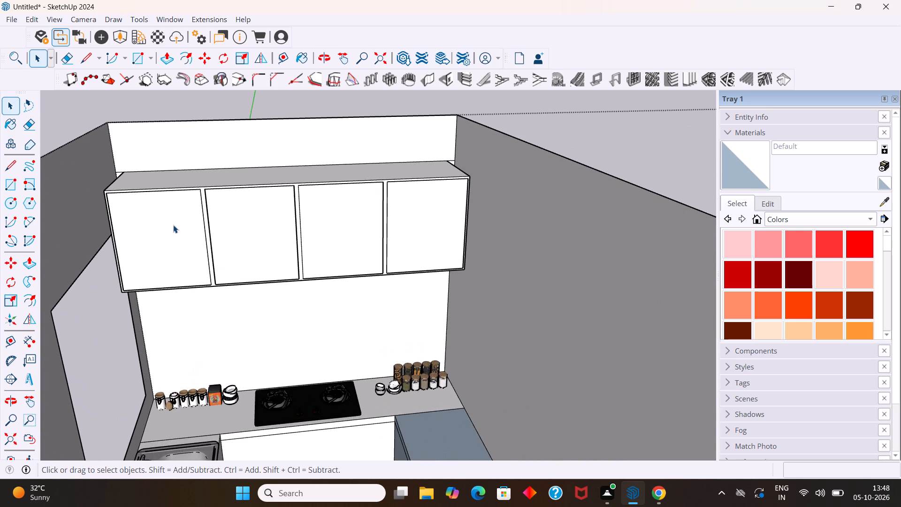
pyautogui.scroll(3, 171, 225)
pyautogui.moveTo(170, 224); pyautogui.dragTo(160, 237, button='middle')
pyautogui.click(157, 231)
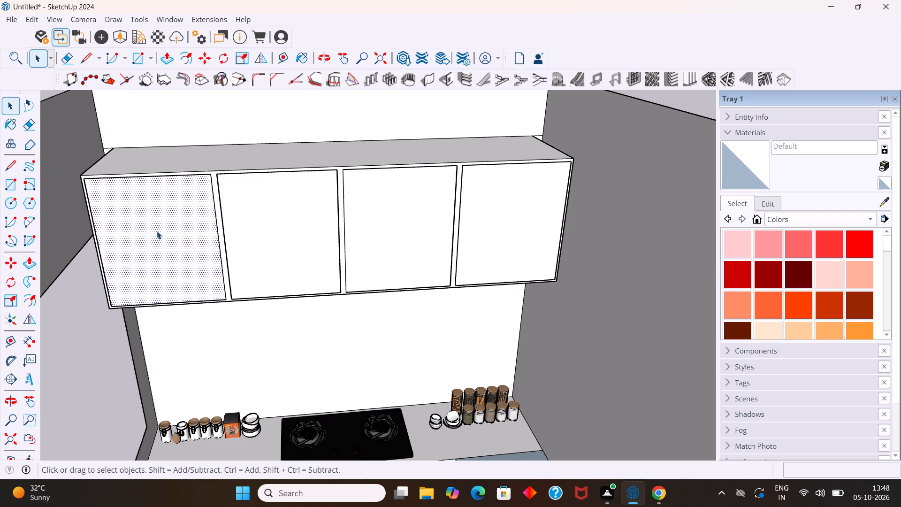
pyautogui.click(278, 245)
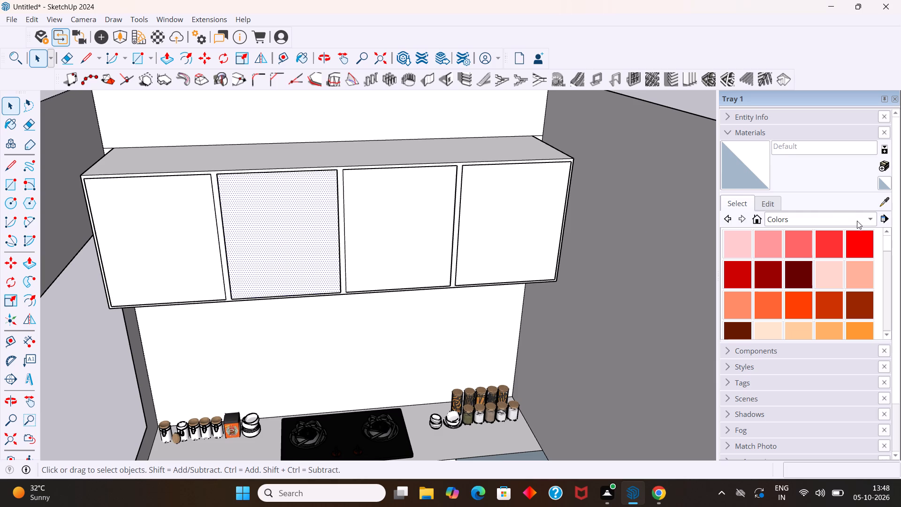
pyautogui.click(866, 217)
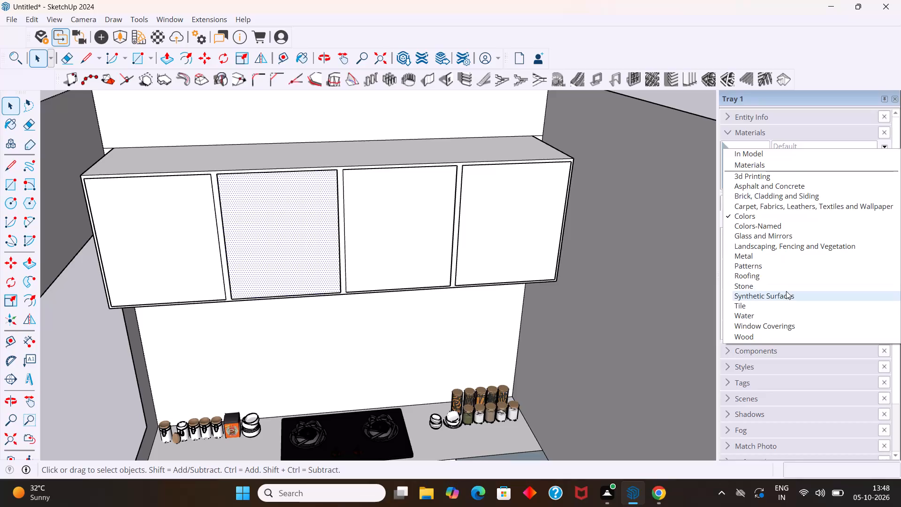
pyautogui.click(768, 237)
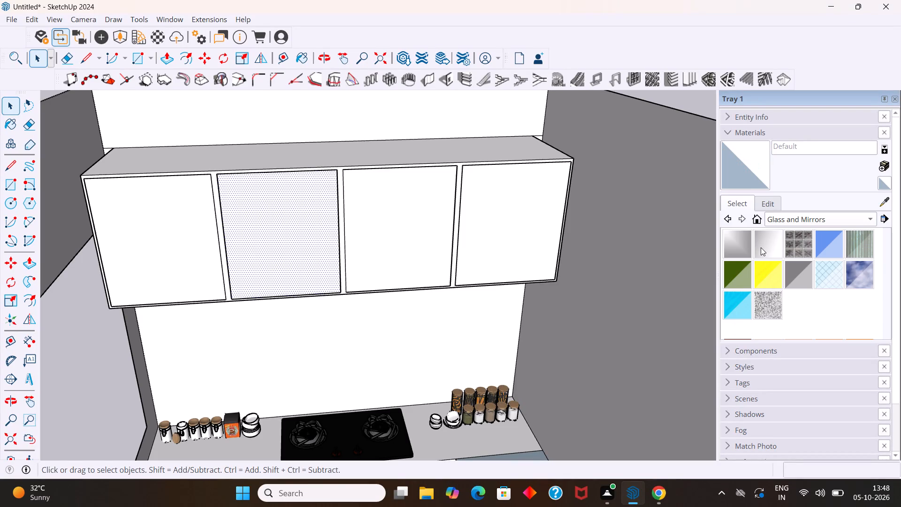
pyautogui.scroll(1, 761, 247)
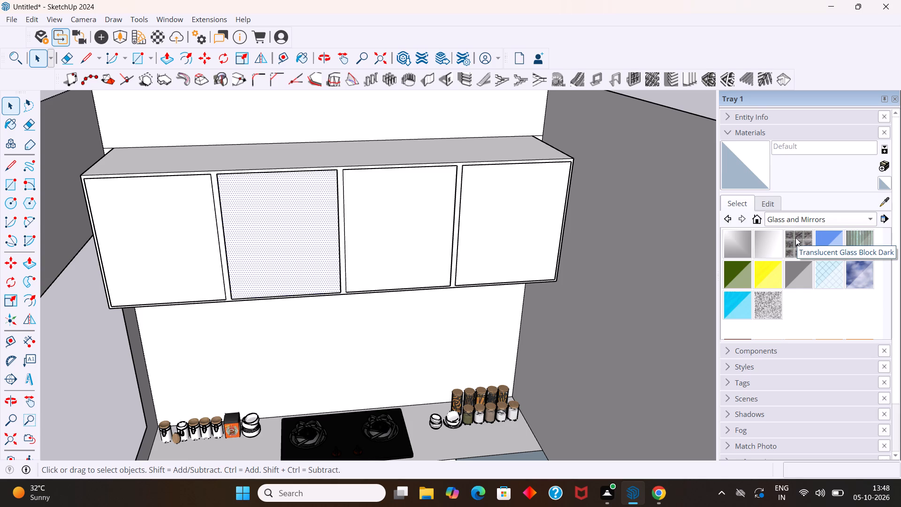
pyautogui.click(797, 274)
pyautogui.click(197, 226)
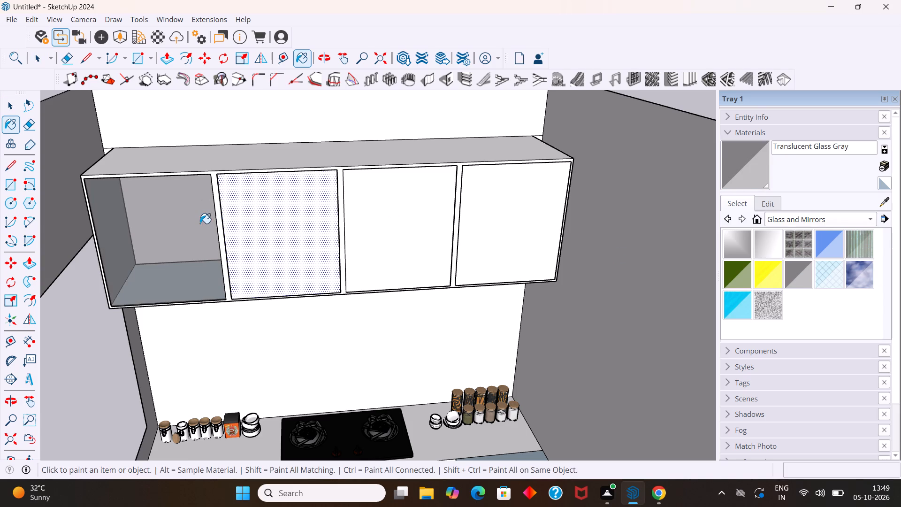
pyautogui.click(253, 223)
pyautogui.click(376, 227)
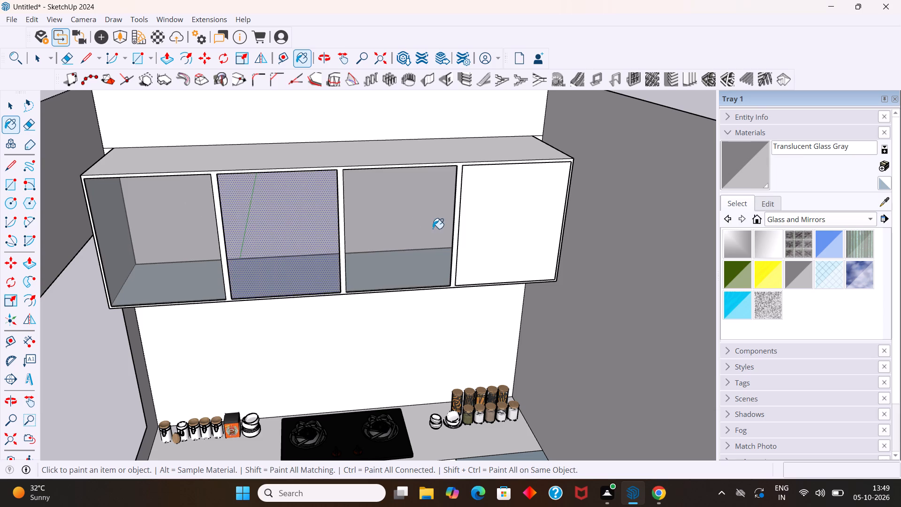
pyautogui.click(488, 229)
pyautogui.press('space')
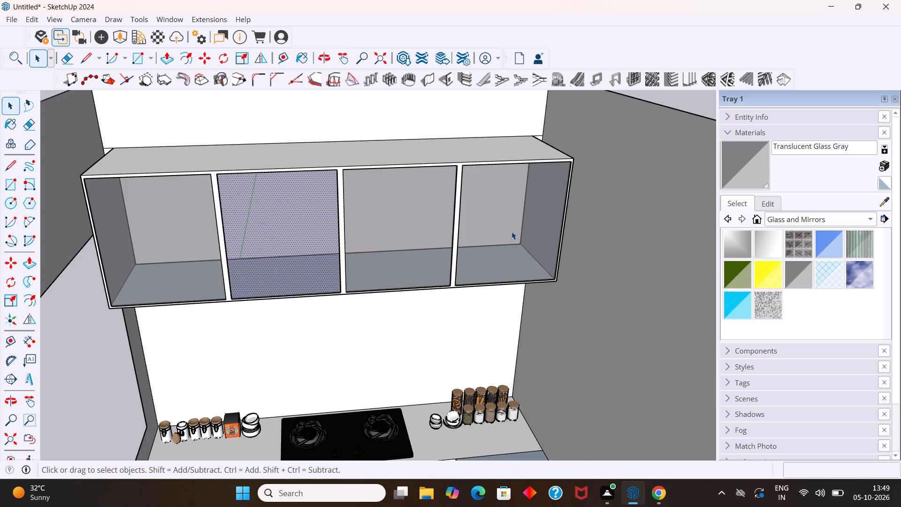
pyautogui.scroll(-11, 513, 228)
pyautogui.click(603, 186)
# Examine the glazed upper cabinets from the front, the side and below.
pyautogui.moveTo(598, 206); pyautogui.dragTo(548, 179, button='middle')
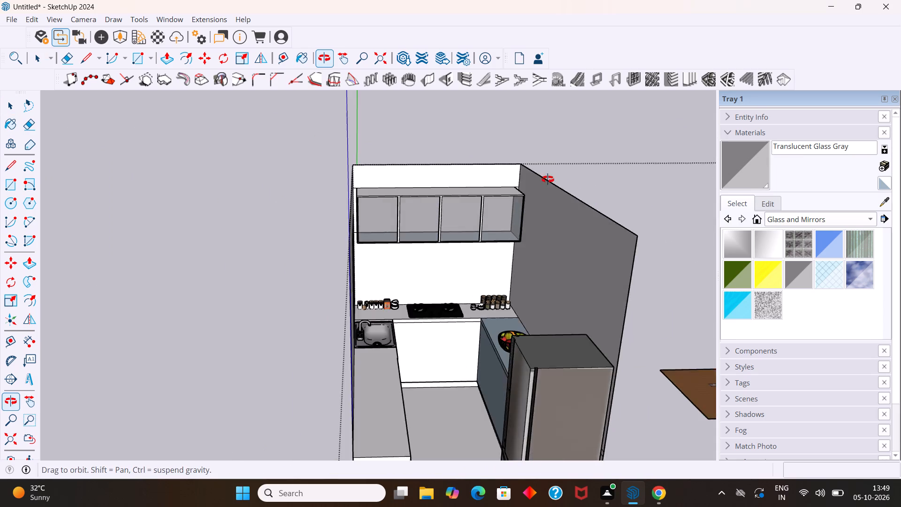
pyautogui.moveTo(548, 179); pyautogui.dragTo(538, 141, button='middle')
pyautogui.scroll(-2, 536, 145)
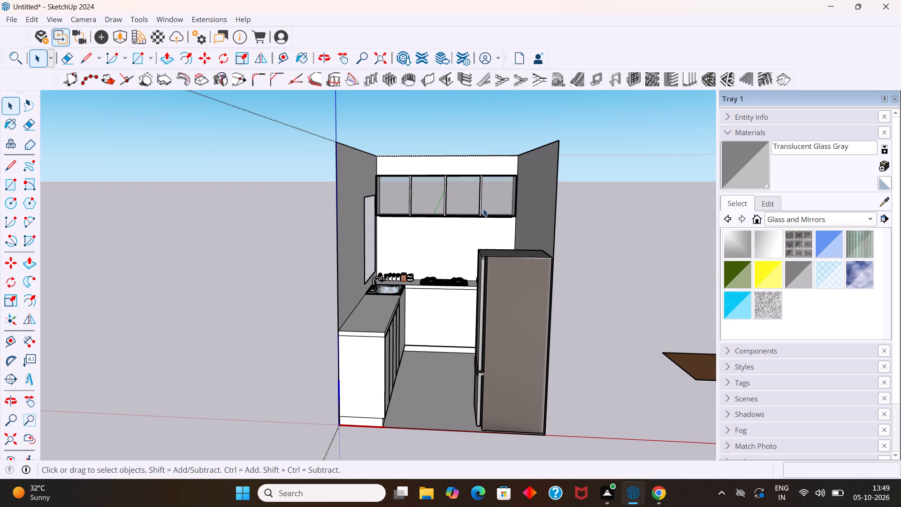
pyautogui.moveTo(467, 192); pyautogui.dragTo(425, 192, button='middle')
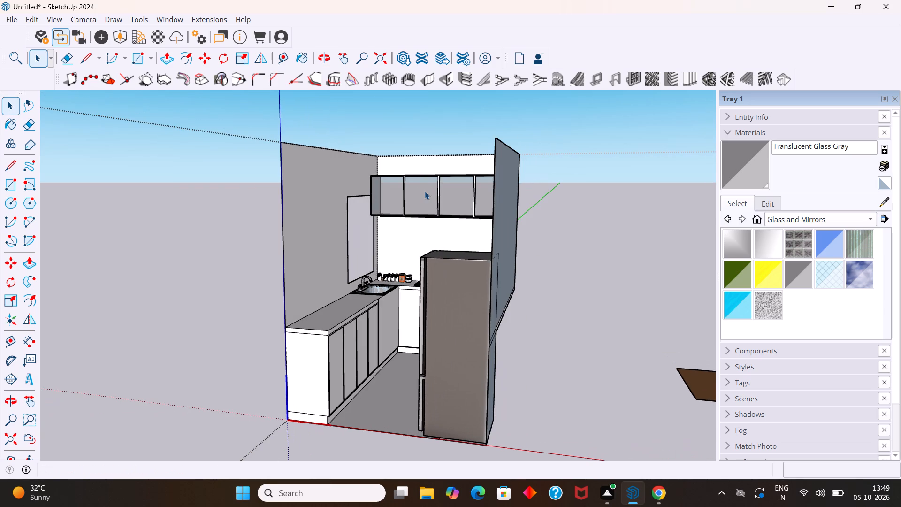
pyautogui.moveTo(435, 179); pyautogui.dragTo(480, 146, button='middle')
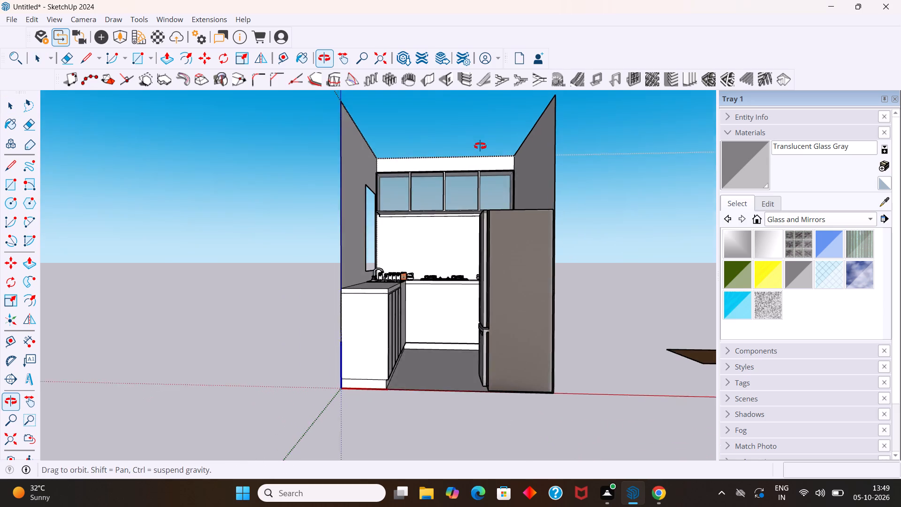
pyautogui.moveTo(480, 146); pyautogui.dragTo(481, 145, button='middle')
pyautogui.scroll(7, 463, 200)
pyautogui.moveTo(458, 197); pyautogui.dragTo(470, 162, button='middle')
pyautogui.scroll(4, 412, 183)
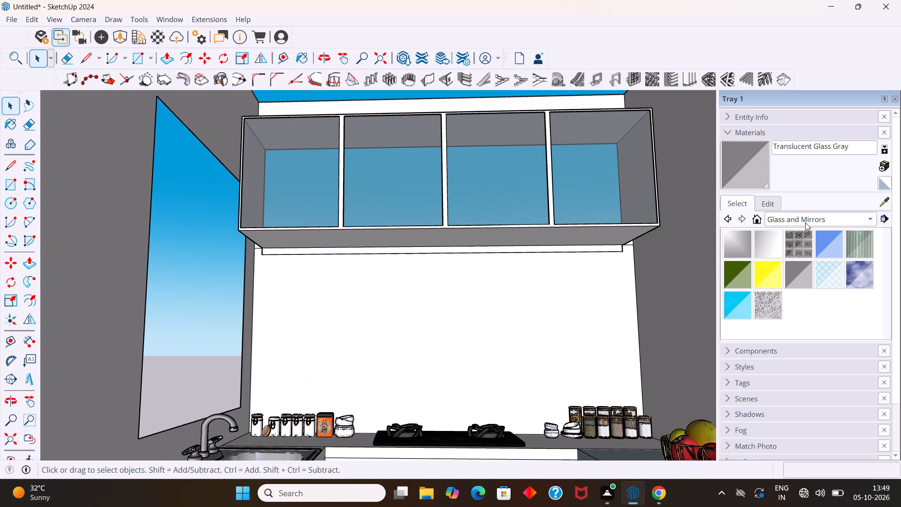
# Paint the front frame around the upper cabinets' glass doors black with Color M09 from the Colors materials.
pyautogui.click(831, 221)
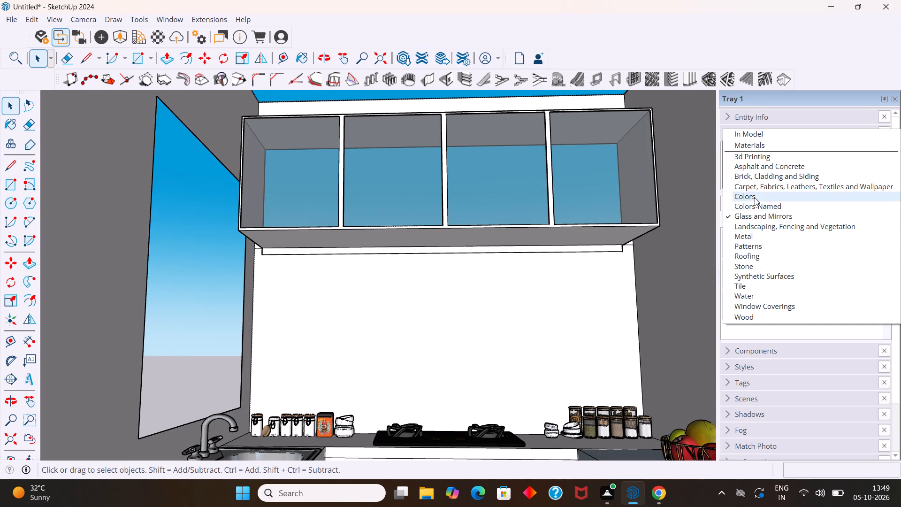
pyautogui.click(755, 198)
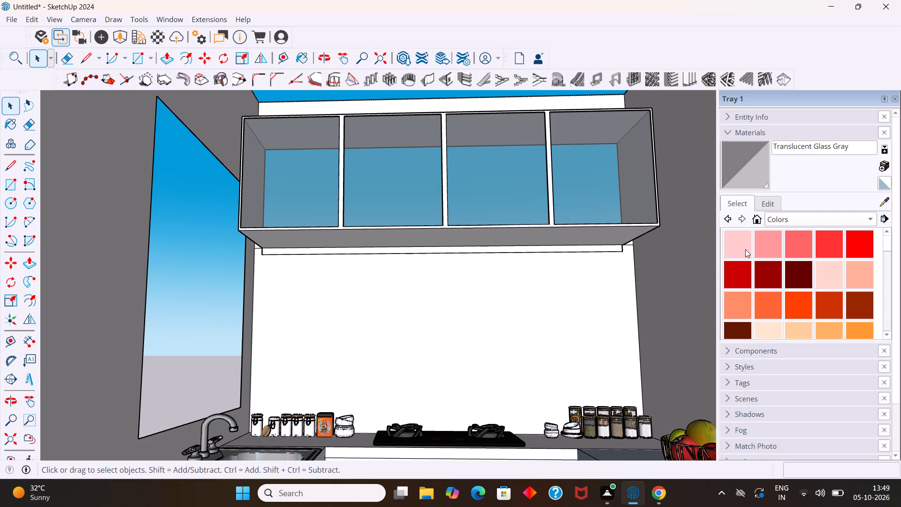
pyautogui.scroll(-1, 745, 249)
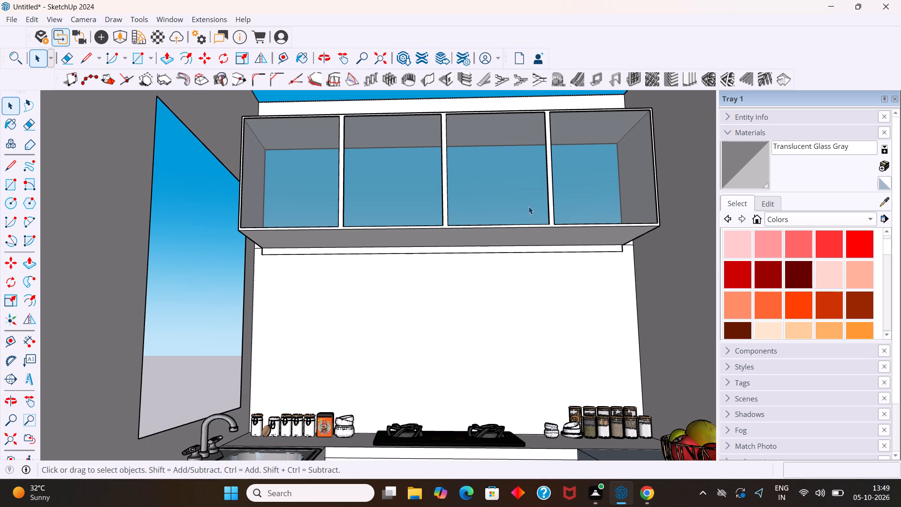
pyautogui.scroll(-4, 552, 199)
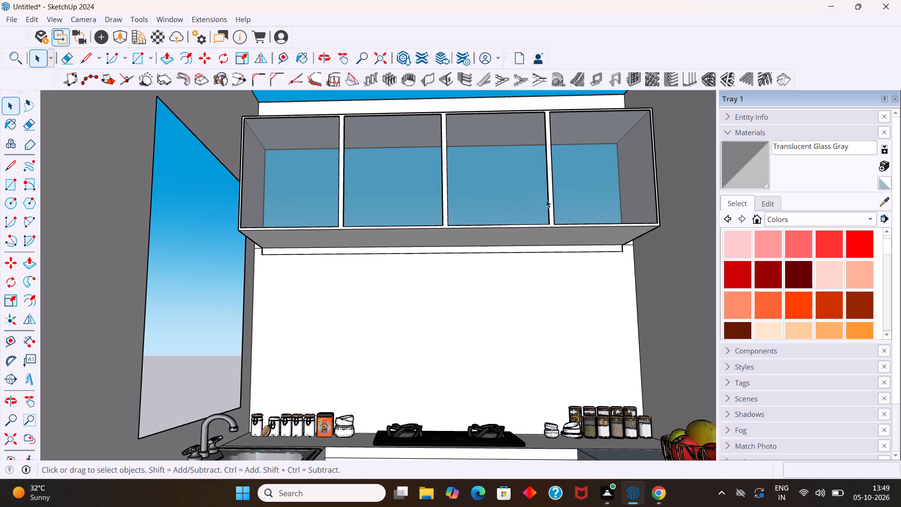
pyautogui.scroll(-4, 506, 199)
pyautogui.scroll(-7, 467, 187)
pyautogui.moveTo(462, 179); pyautogui.dragTo(437, 251, button='middle')
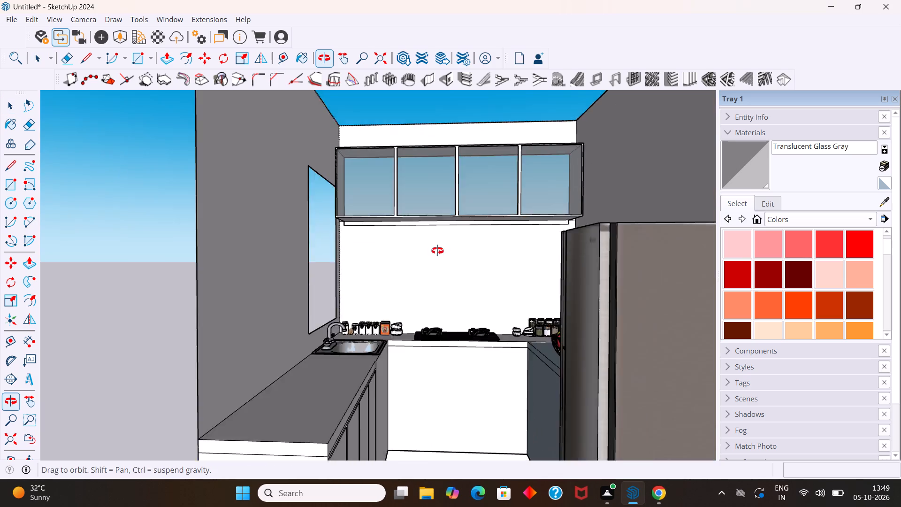
pyautogui.moveTo(437, 251); pyautogui.dragTo(438, 249, button='middle')
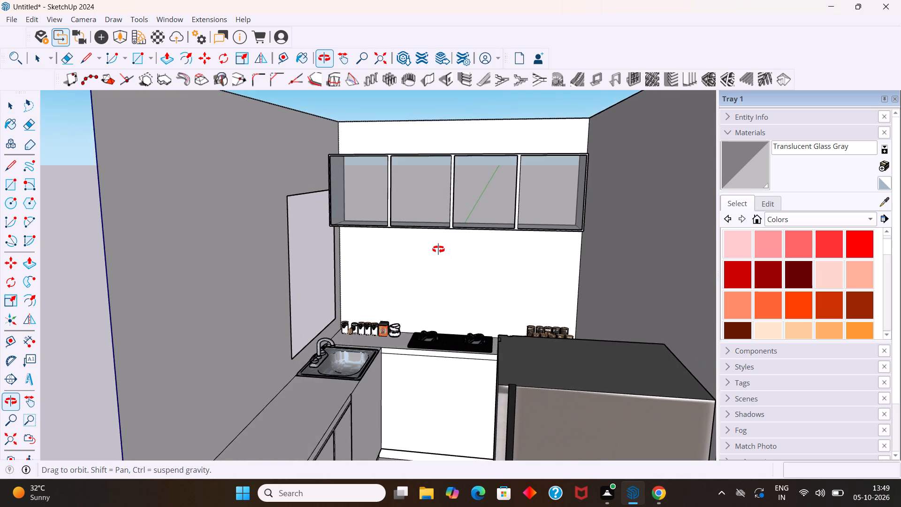
pyautogui.moveTo(438, 249); pyautogui.dragTo(439, 204, button='middle')
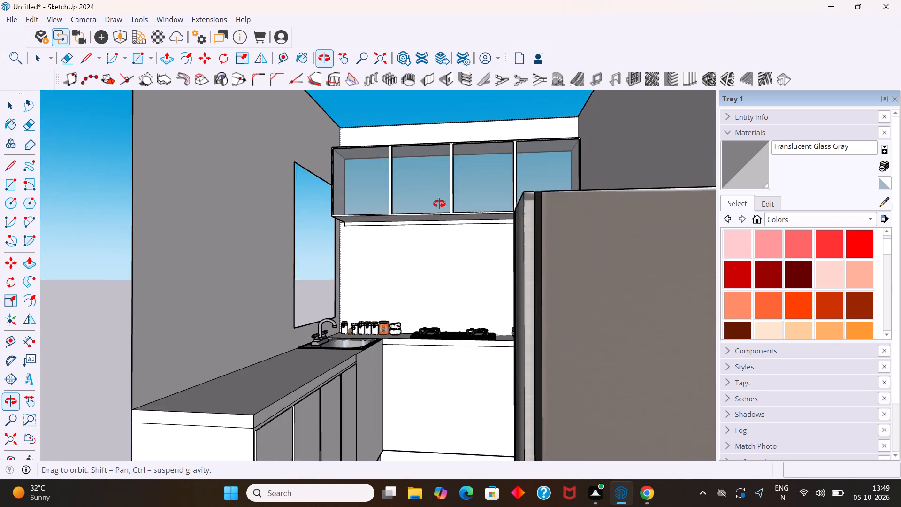
pyautogui.moveTo(439, 204); pyautogui.dragTo(441, 202, button='middle')
pyautogui.scroll(1, 419, 209)
pyautogui.moveTo(422, 200); pyautogui.dragTo(425, 189, button='middle')
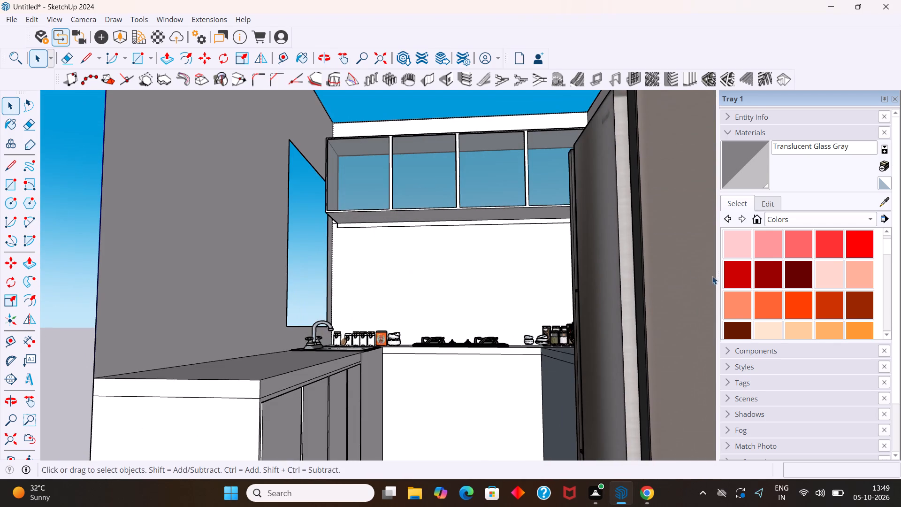
pyautogui.scroll(-5, 748, 294)
pyautogui.scroll(-17, 749, 280)
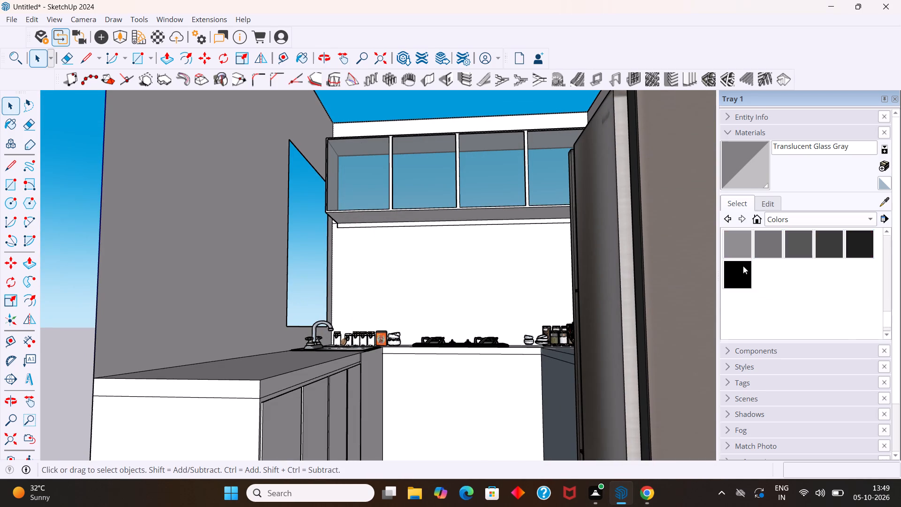
pyautogui.scroll(-2, 743, 266)
pyautogui.click(738, 246)
pyautogui.scroll(4, 541, 169)
pyautogui.scroll(4, 459, 177)
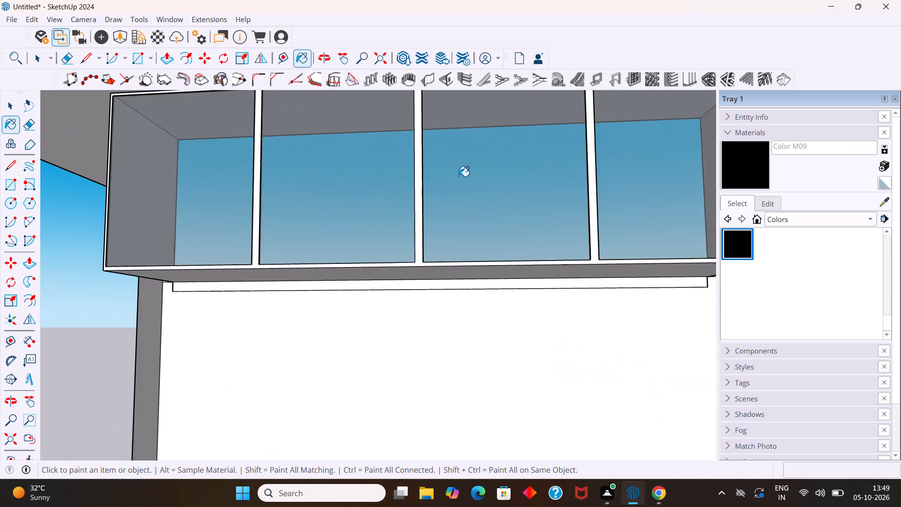
pyautogui.scroll(5, 458, 177)
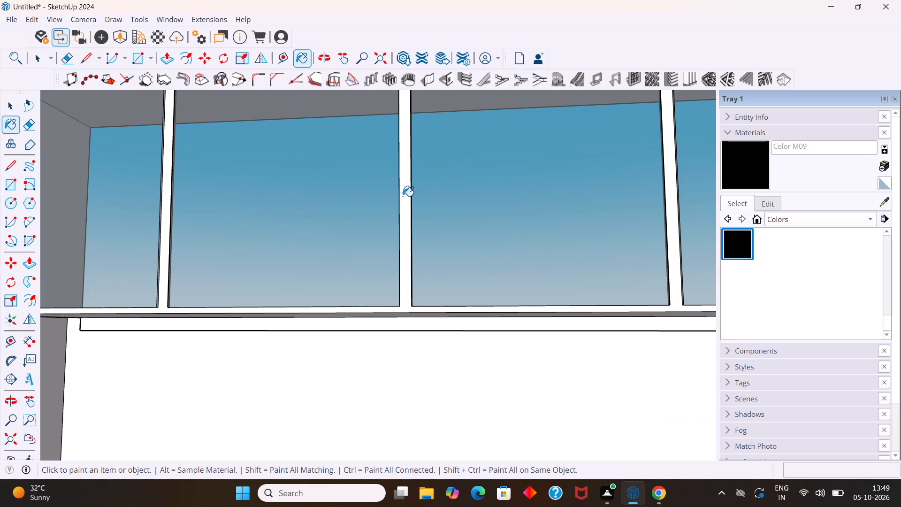
pyautogui.click(403, 196)
pyautogui.scroll(-9, 304, 219)
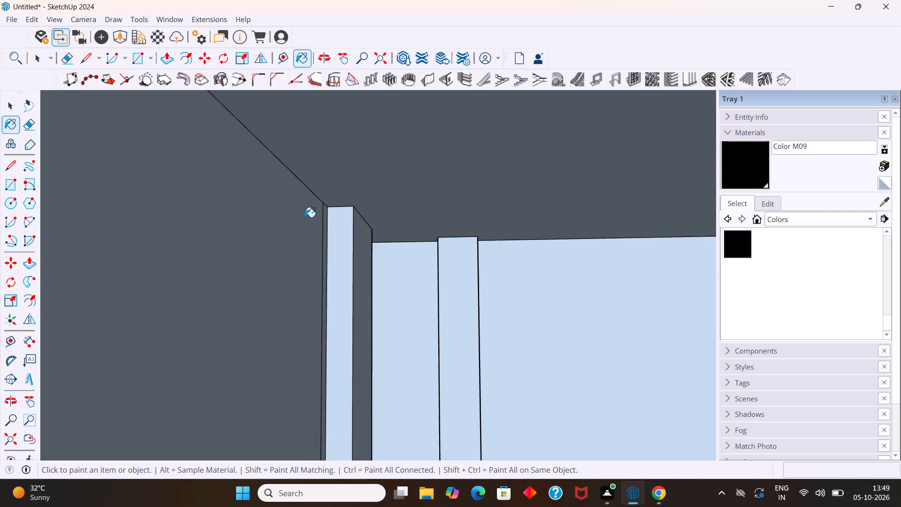
pyautogui.scroll(-20, 307, 215)
pyautogui.scroll(-11, 307, 215)
pyautogui.moveTo(334, 208); pyautogui.dragTo(341, 213, button='middle')
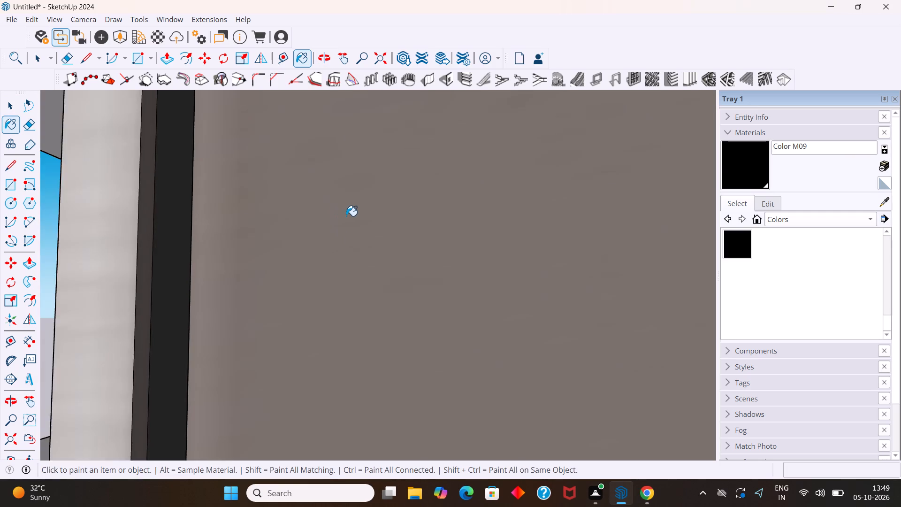
pyautogui.scroll(-20, 346, 216)
pyautogui.scroll(-7, 346, 216)
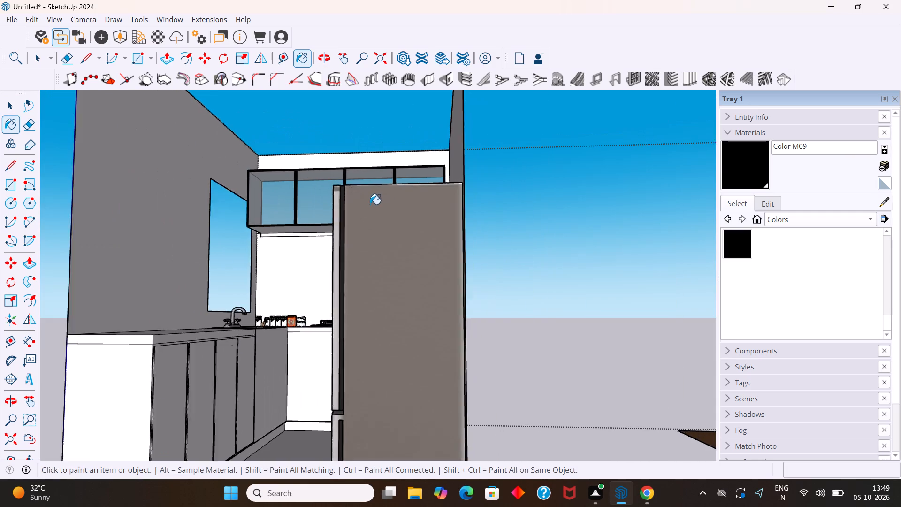
# Examine the black-framed glass upper cabinets and the counters beneath them from the front and from above.
pyautogui.scroll(-12, 370, 204)
pyautogui.moveTo(395, 219); pyautogui.dragTo(425, 301, button='middle')
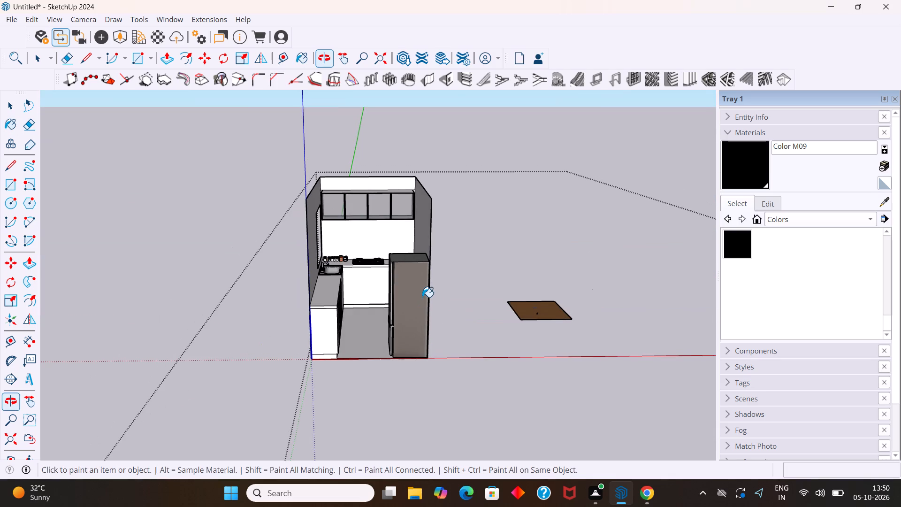
pyautogui.press('space')
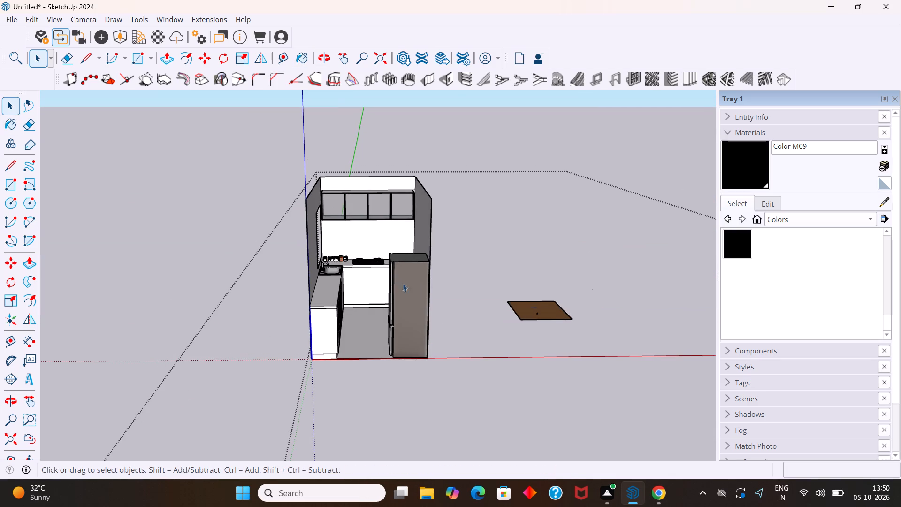
pyautogui.scroll(11, 390, 278)
pyautogui.moveTo(353, 186); pyautogui.dragTo(336, 333, button='middle')
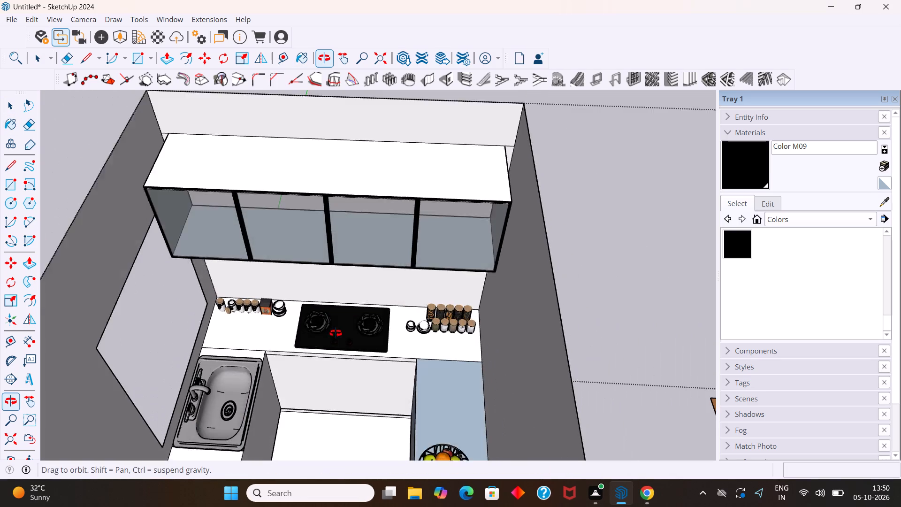
pyautogui.moveTo(336, 333); pyautogui.dragTo(335, 337, button='middle')
pyautogui.scroll(11, 255, 234)
pyautogui.moveTo(247, 207); pyautogui.dragTo(247, 212, button='middle')
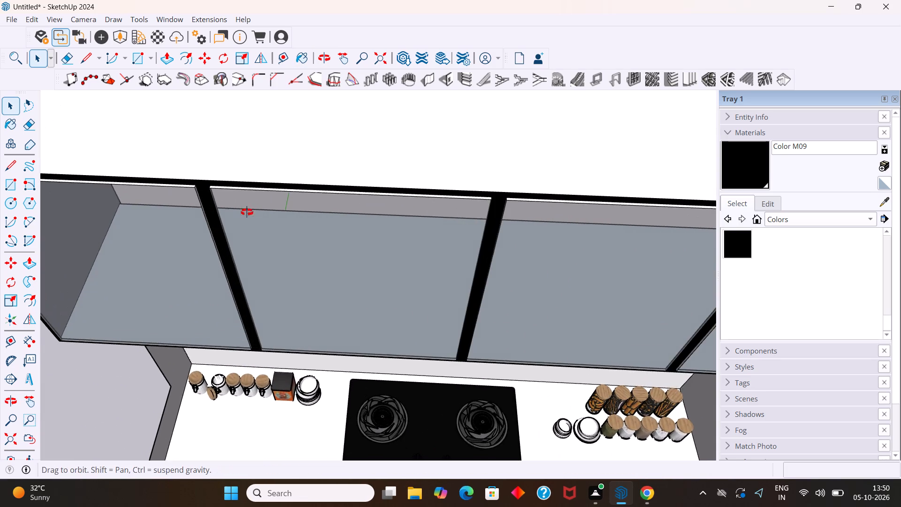
pyautogui.moveTo(247, 212); pyautogui.dragTo(243, 278, button='middle')
pyautogui.scroll(1, 270, 215)
pyautogui.scroll(-6, 270, 208)
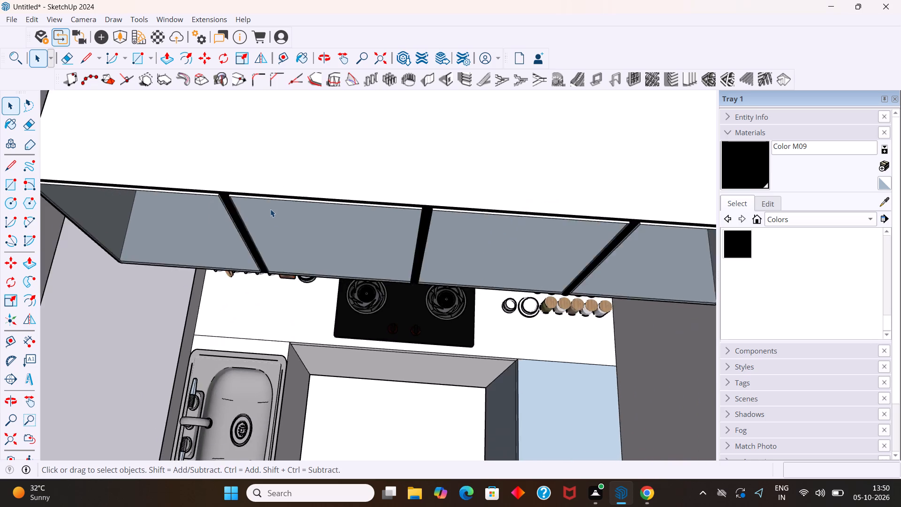
pyautogui.scroll(-10, 270, 209)
pyautogui.moveTo(308, 278); pyautogui.dragTo(328, 210, button='middle')
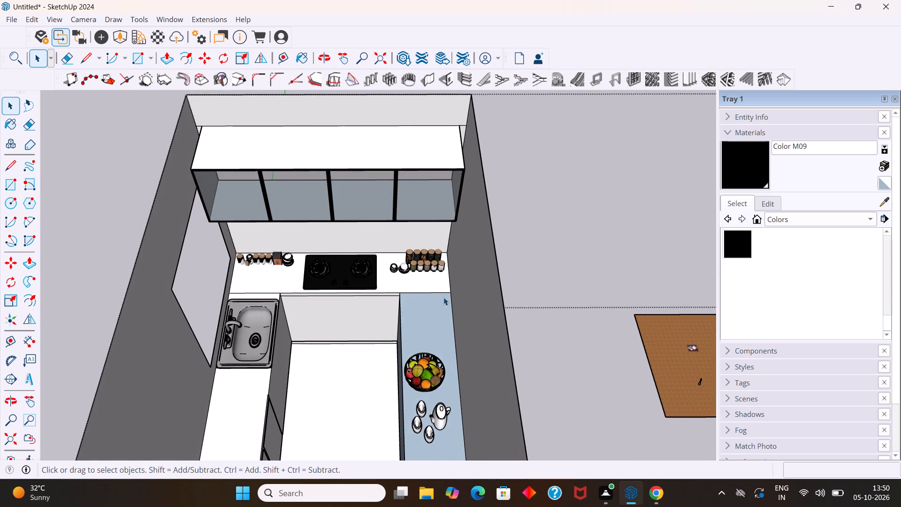
# Move the fruit bowl about 1' 10 3/8" along the fridge-side counter toward the hob corner.
pyautogui.moveTo(432, 385); pyautogui.dragTo(522, 291, button='middle')
pyautogui.click(481, 326)
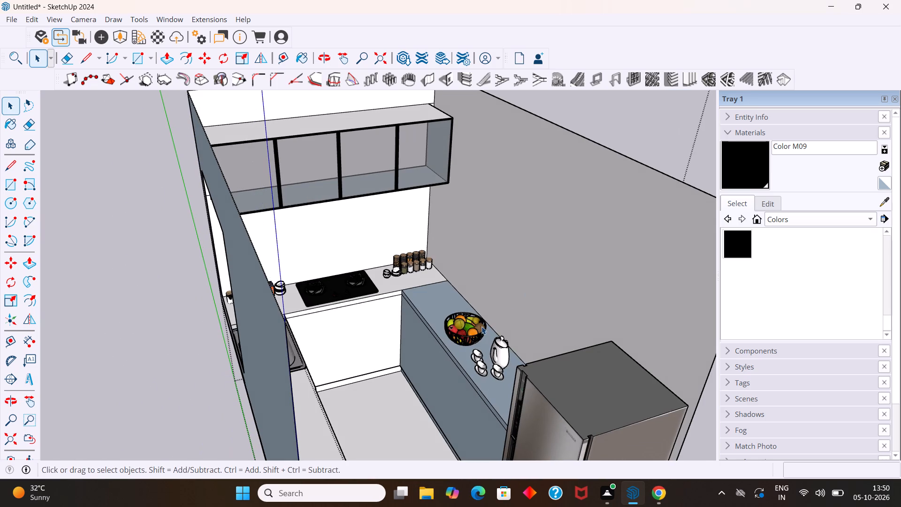
pyautogui.press('m')
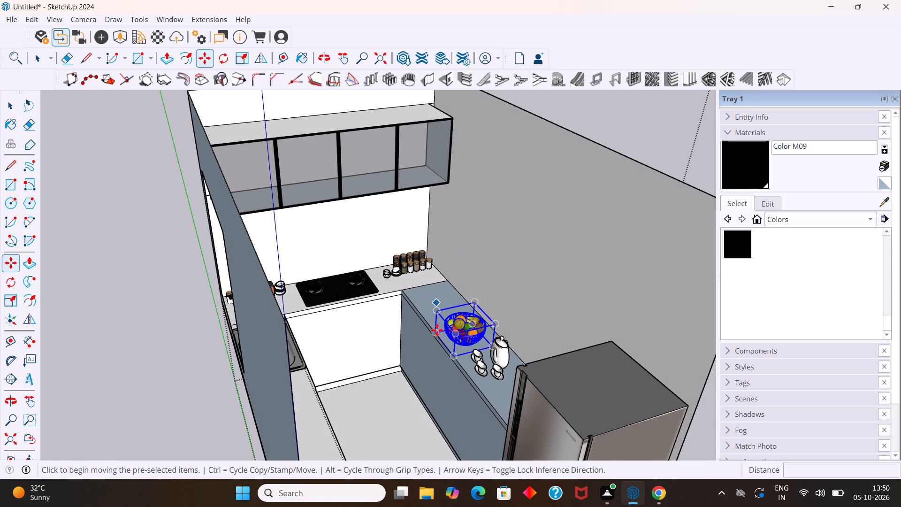
pyautogui.moveTo(433, 334); pyautogui.dragTo(431, 329)
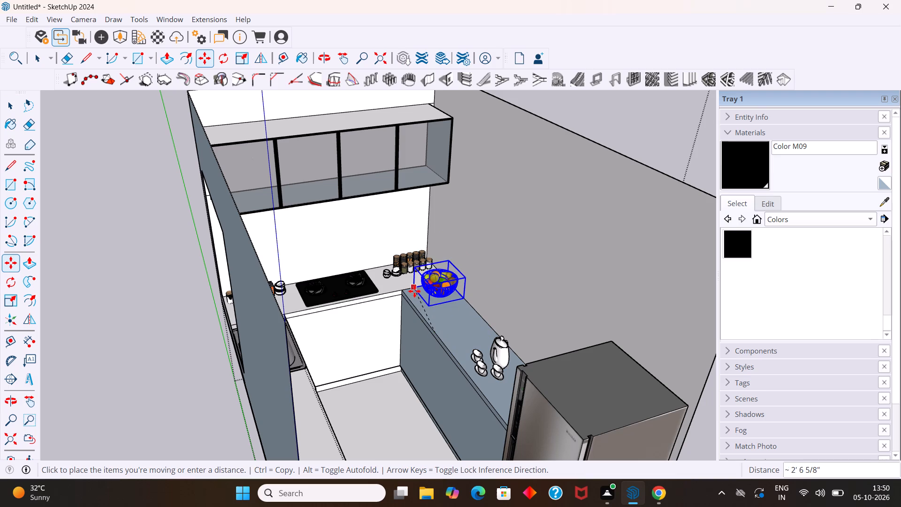
pyautogui.click(411, 300)
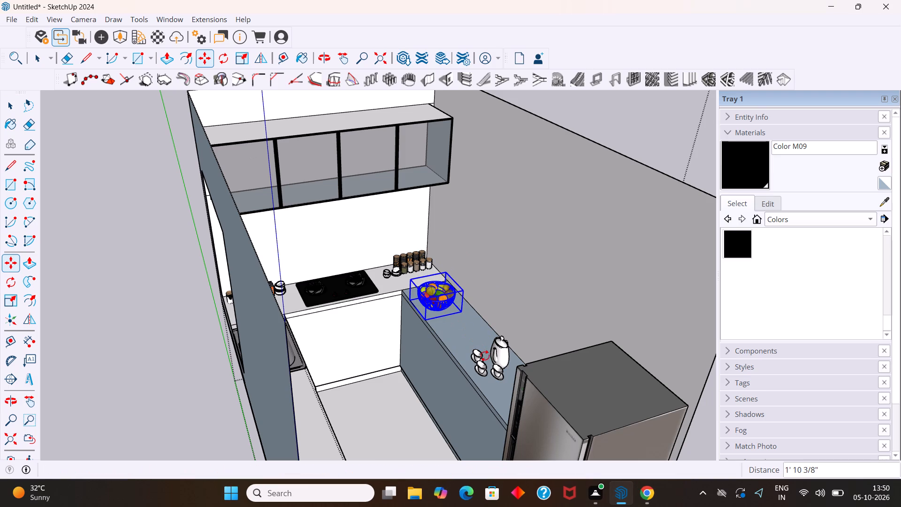
pyautogui.press('space')
# Move the teapot and its three cups together about 2' 1 3/8" along the fridge-side counter, close to the fruit bowl.
pyautogui.click(497, 359)
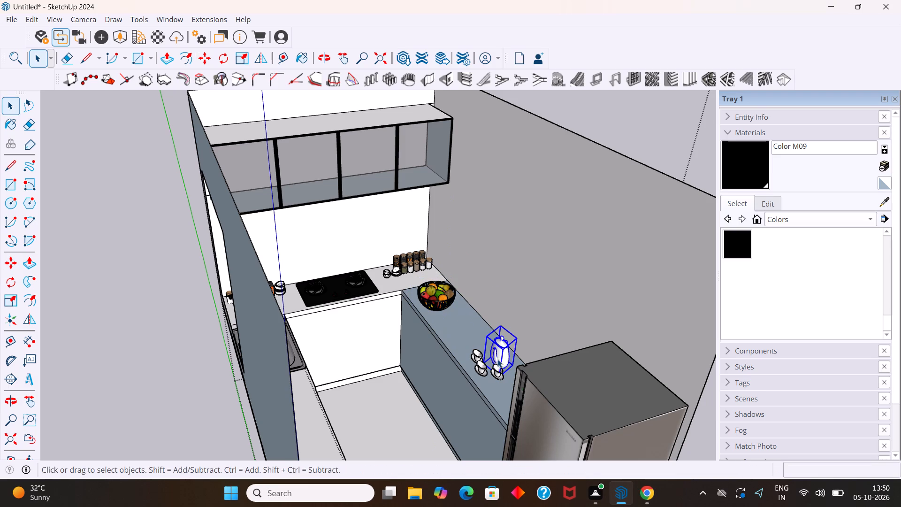
pyautogui.keyDown('ctrl'); pyautogui.click(476, 356); pyautogui.keyUp('ctrl')
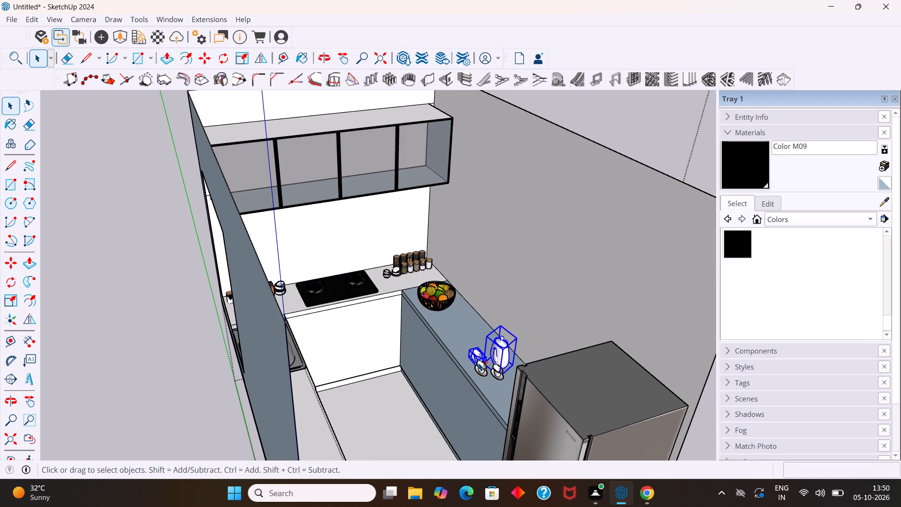
pyautogui.keyDown('ctrl'); pyautogui.click(479, 364); pyautogui.keyUp('ctrl')
pyautogui.keyDown('ctrl'); pyautogui.click(500, 371); pyautogui.keyUp('ctrl')
pyautogui.press('m')
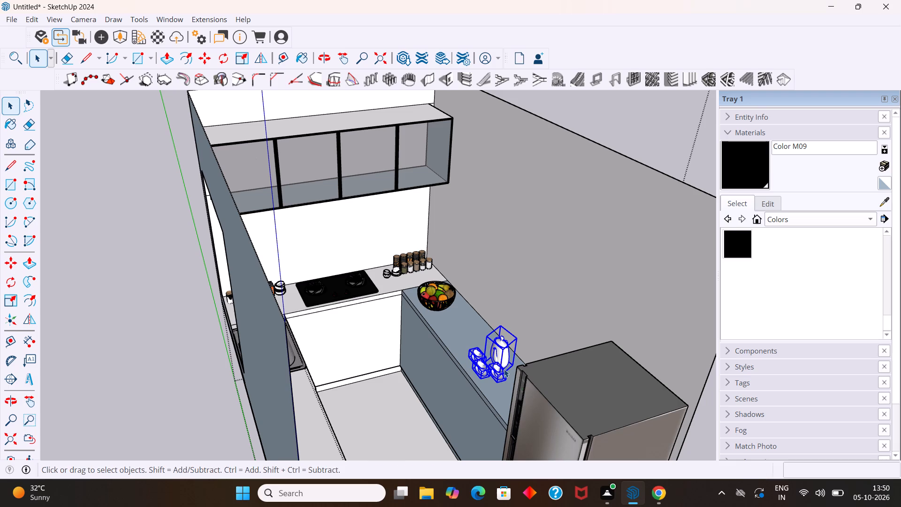
pyautogui.click(480, 380)
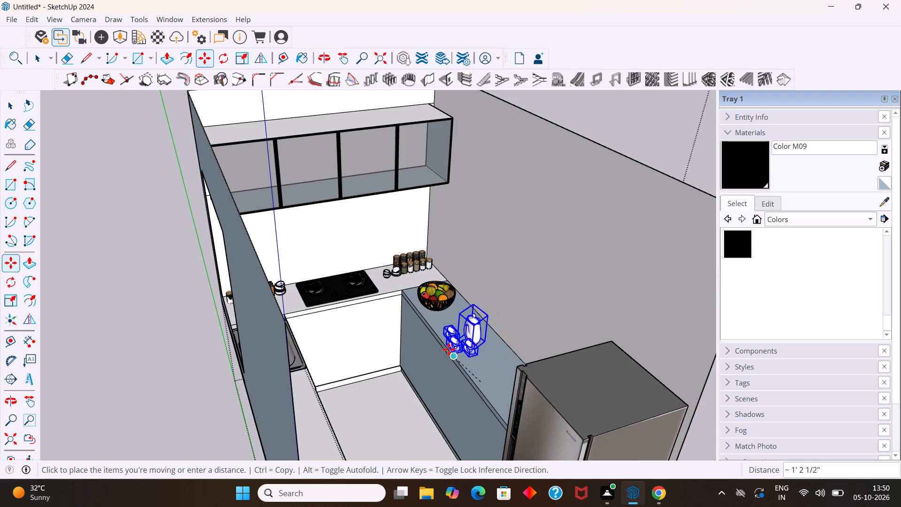
pyautogui.click(447, 334)
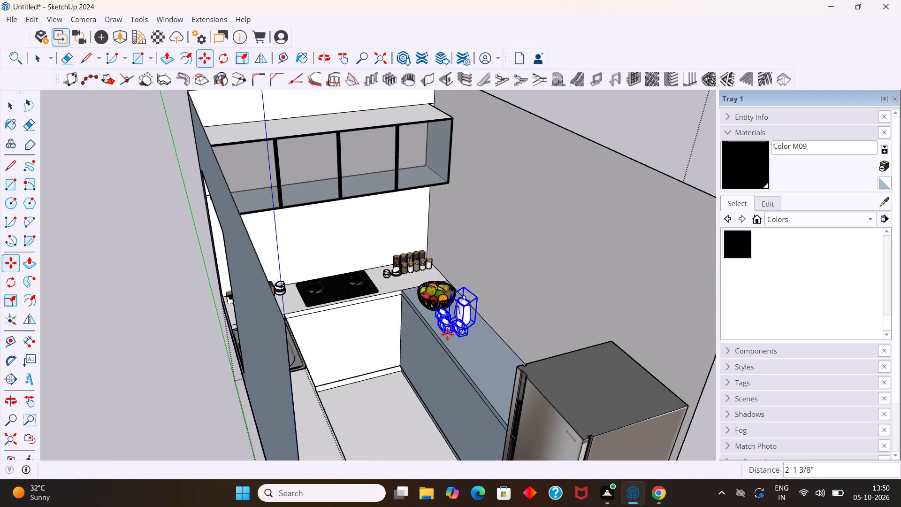
pyautogui.press('space')
pyautogui.click(194, 380)
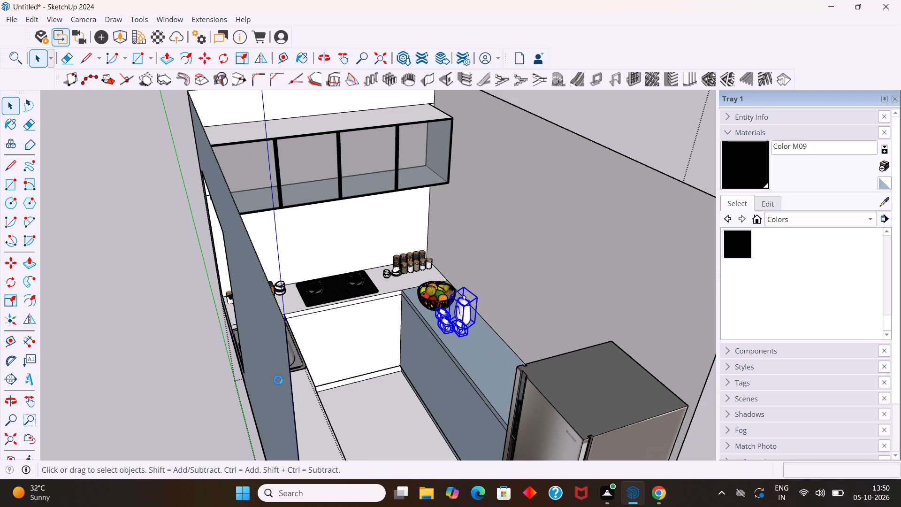
# Examine the furnished kitchen from above, from the front and from a distance alongside the other models.
pyautogui.scroll(-4, 301, 372)
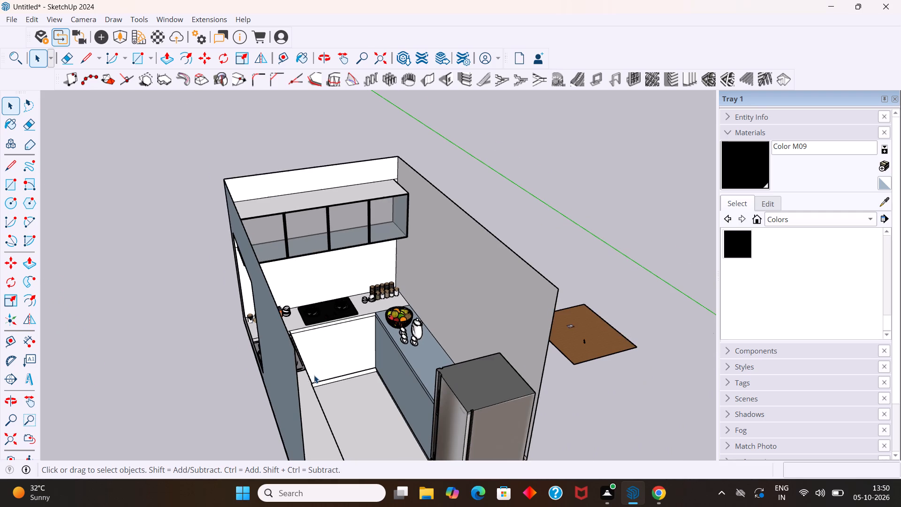
pyautogui.doubleClick(339, 369)
pyautogui.doubleClick(340, 369)
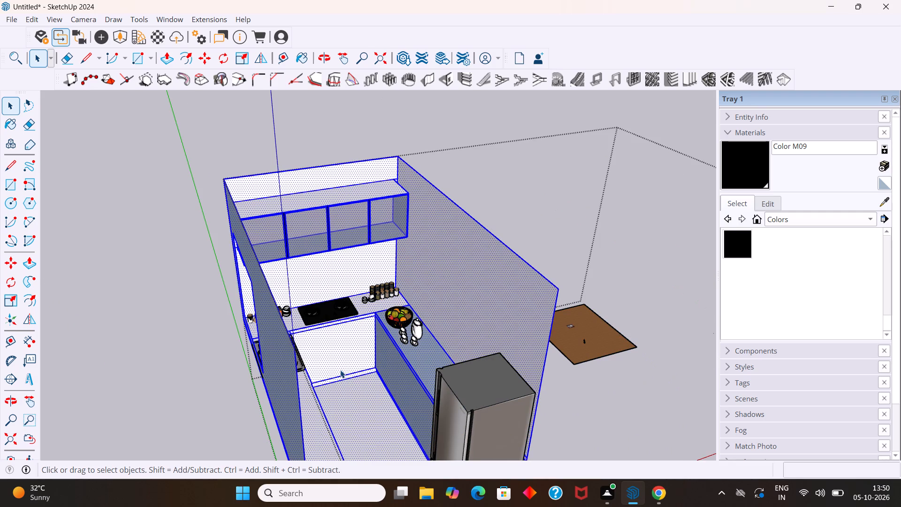
pyautogui.click(340, 370)
pyautogui.moveTo(341, 393); pyautogui.dragTo(280, 298, button='middle')
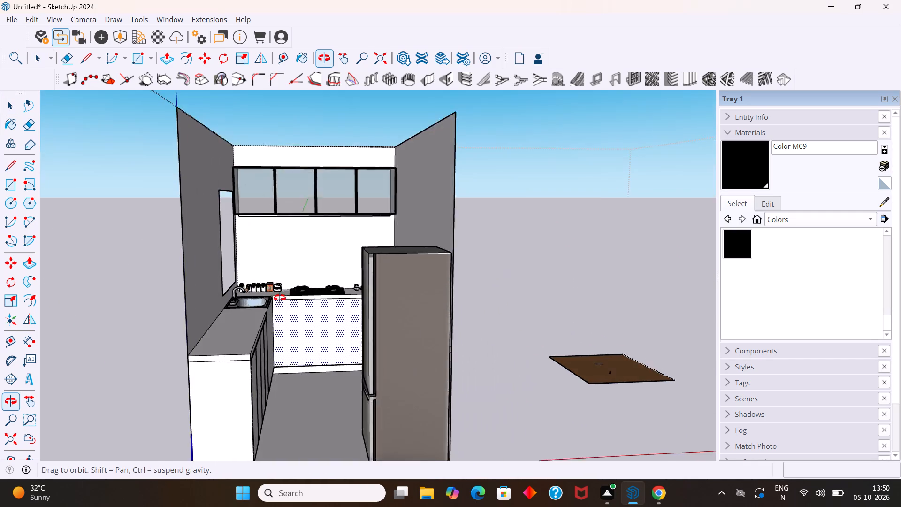
pyautogui.moveTo(280, 298); pyautogui.dragTo(267, 307, button='middle')
pyautogui.click(503, 286)
pyautogui.scroll(-7, 501, 281)
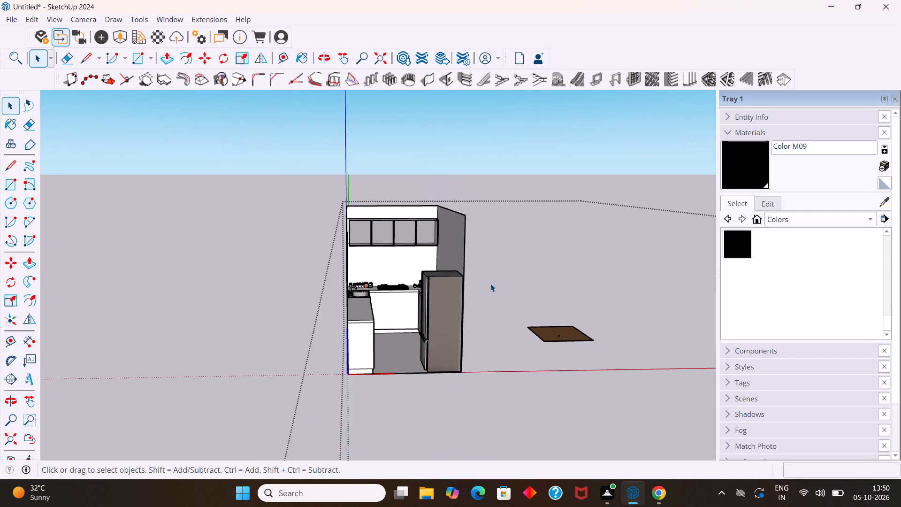
pyautogui.scroll(-5, 490, 284)
pyautogui.click(540, 369)
pyautogui.click(455, 389)
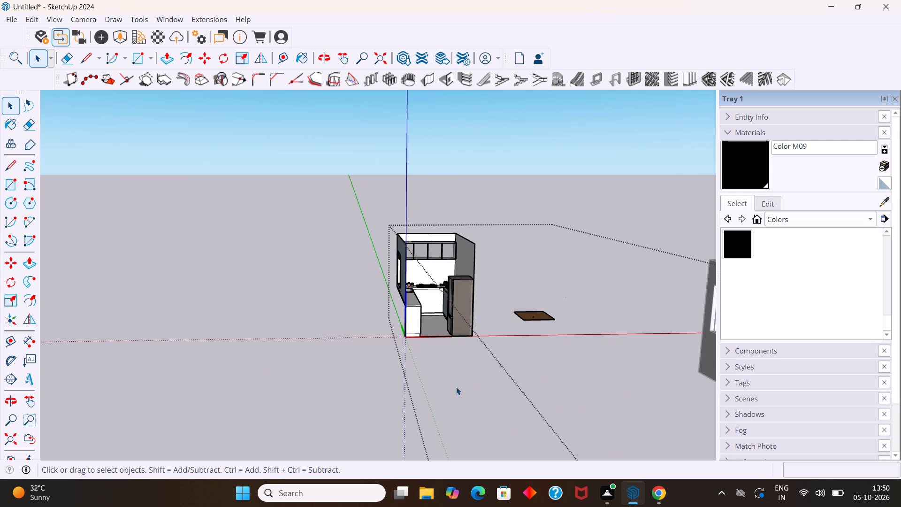
pyautogui.doubleClick(456, 387)
pyautogui.press('space')
pyautogui.press('space')
pyautogui.scroll(-3, 452, 318)
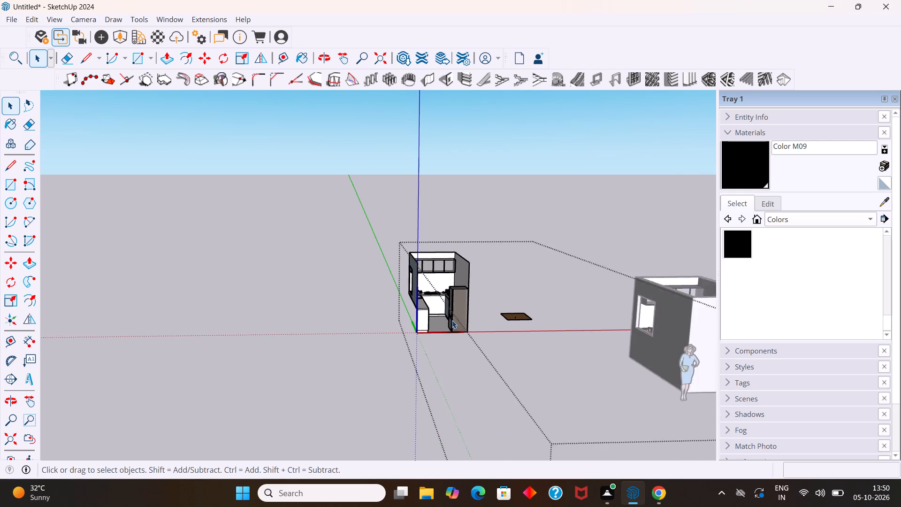
pyautogui.scroll(-7, 452, 320)
pyautogui.click(651, 316)
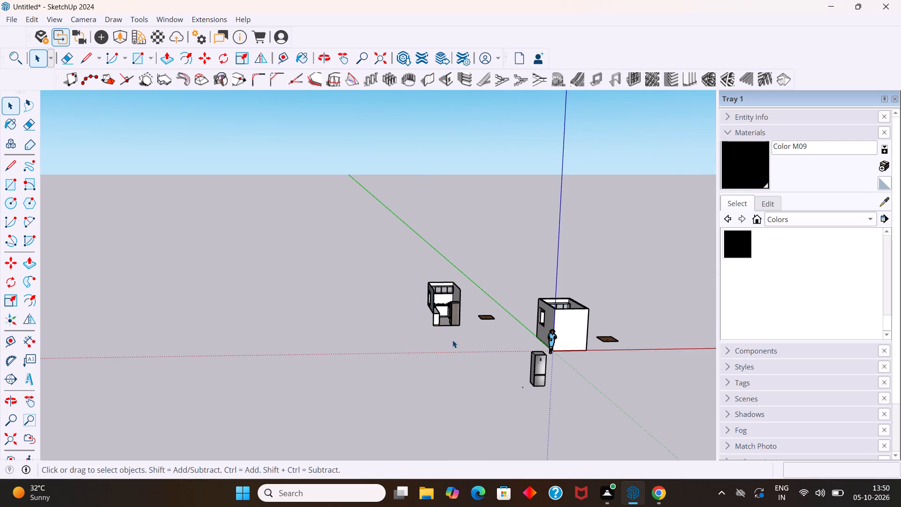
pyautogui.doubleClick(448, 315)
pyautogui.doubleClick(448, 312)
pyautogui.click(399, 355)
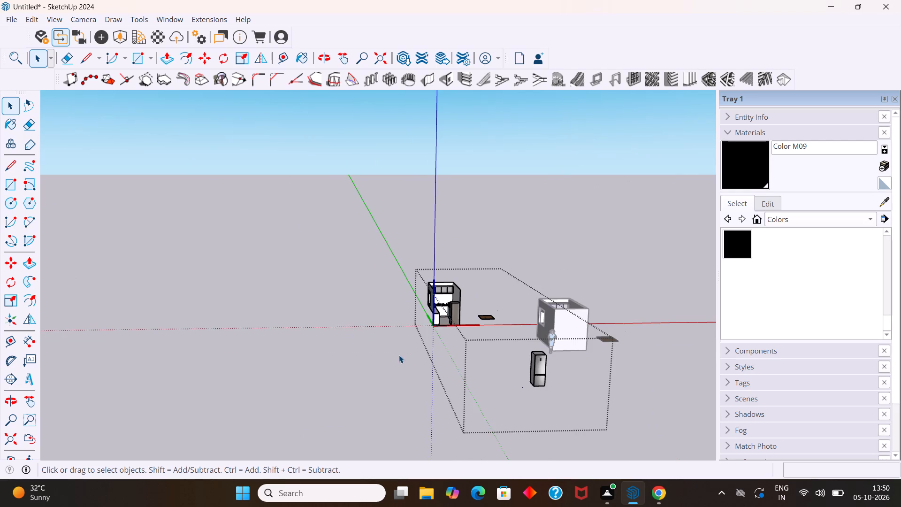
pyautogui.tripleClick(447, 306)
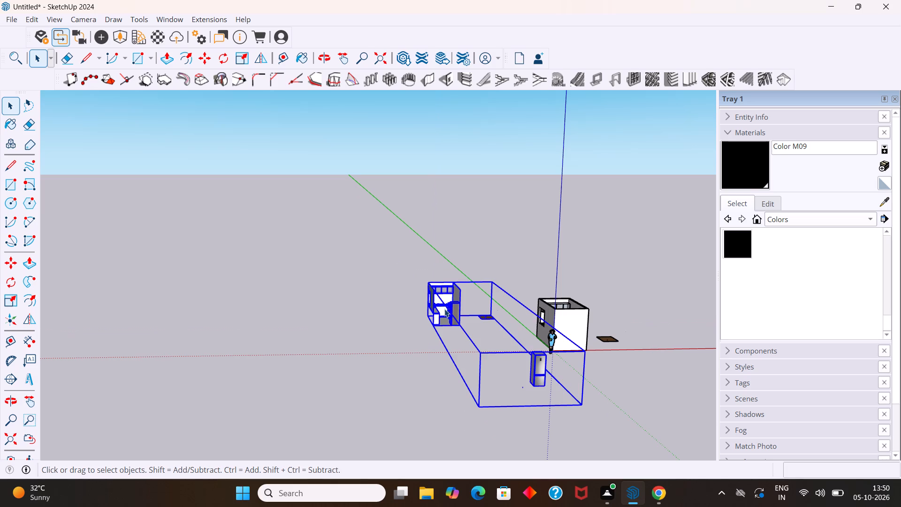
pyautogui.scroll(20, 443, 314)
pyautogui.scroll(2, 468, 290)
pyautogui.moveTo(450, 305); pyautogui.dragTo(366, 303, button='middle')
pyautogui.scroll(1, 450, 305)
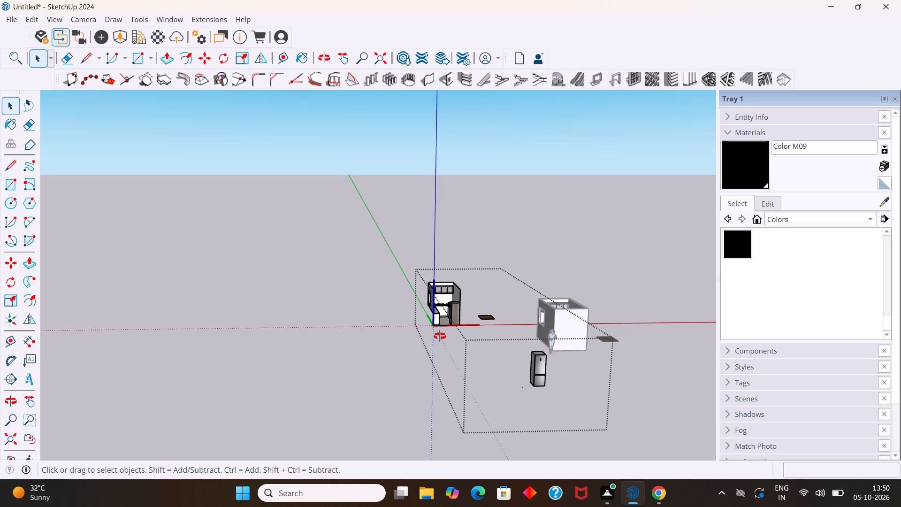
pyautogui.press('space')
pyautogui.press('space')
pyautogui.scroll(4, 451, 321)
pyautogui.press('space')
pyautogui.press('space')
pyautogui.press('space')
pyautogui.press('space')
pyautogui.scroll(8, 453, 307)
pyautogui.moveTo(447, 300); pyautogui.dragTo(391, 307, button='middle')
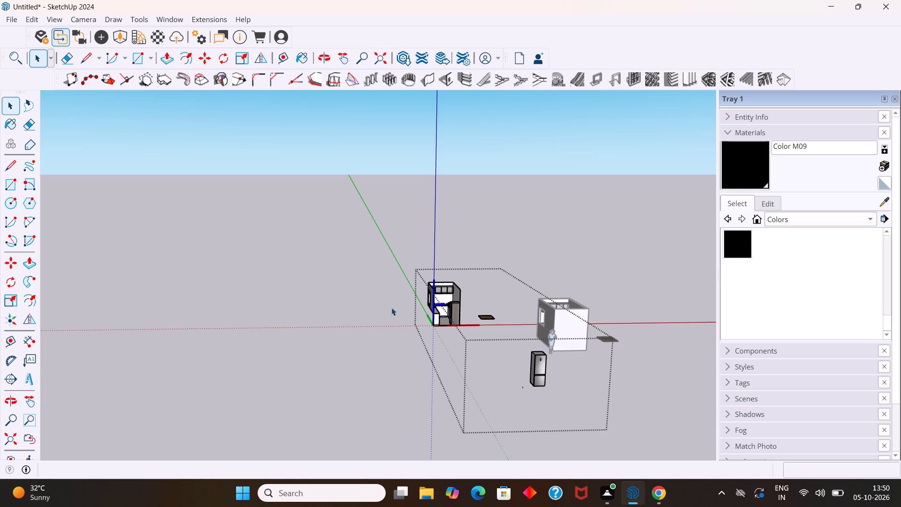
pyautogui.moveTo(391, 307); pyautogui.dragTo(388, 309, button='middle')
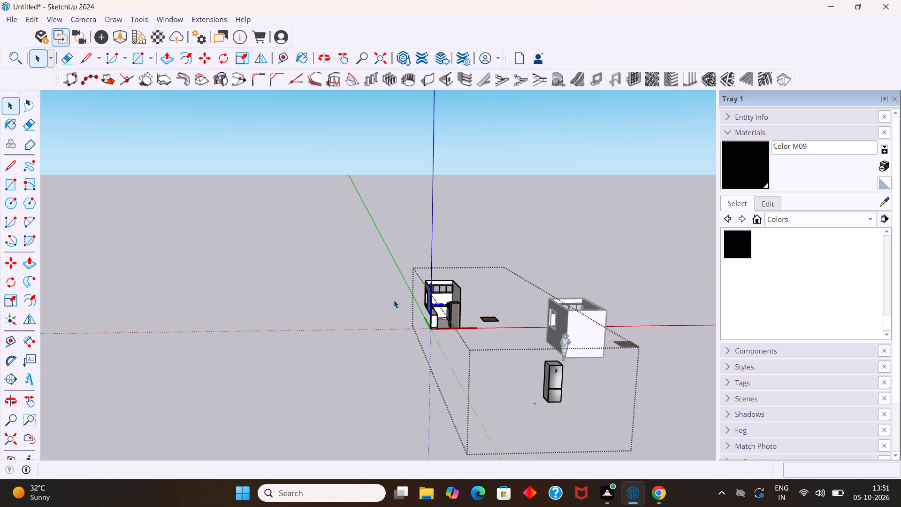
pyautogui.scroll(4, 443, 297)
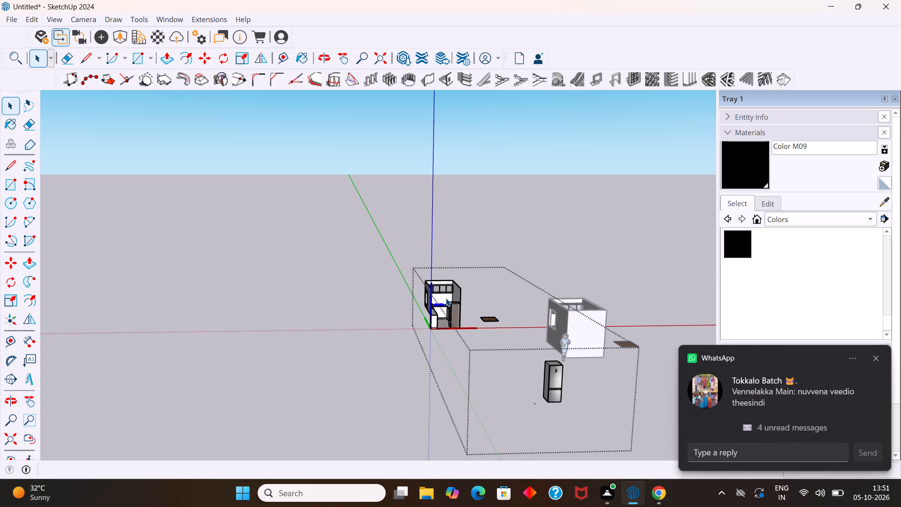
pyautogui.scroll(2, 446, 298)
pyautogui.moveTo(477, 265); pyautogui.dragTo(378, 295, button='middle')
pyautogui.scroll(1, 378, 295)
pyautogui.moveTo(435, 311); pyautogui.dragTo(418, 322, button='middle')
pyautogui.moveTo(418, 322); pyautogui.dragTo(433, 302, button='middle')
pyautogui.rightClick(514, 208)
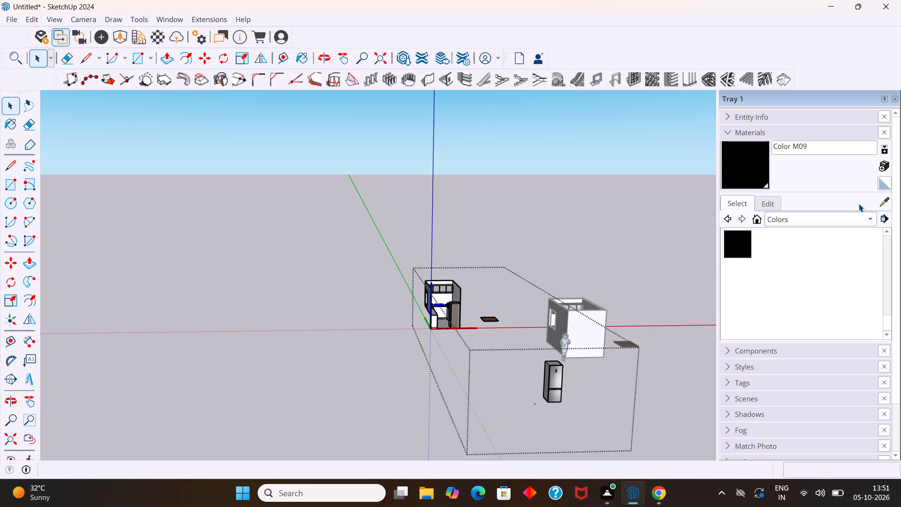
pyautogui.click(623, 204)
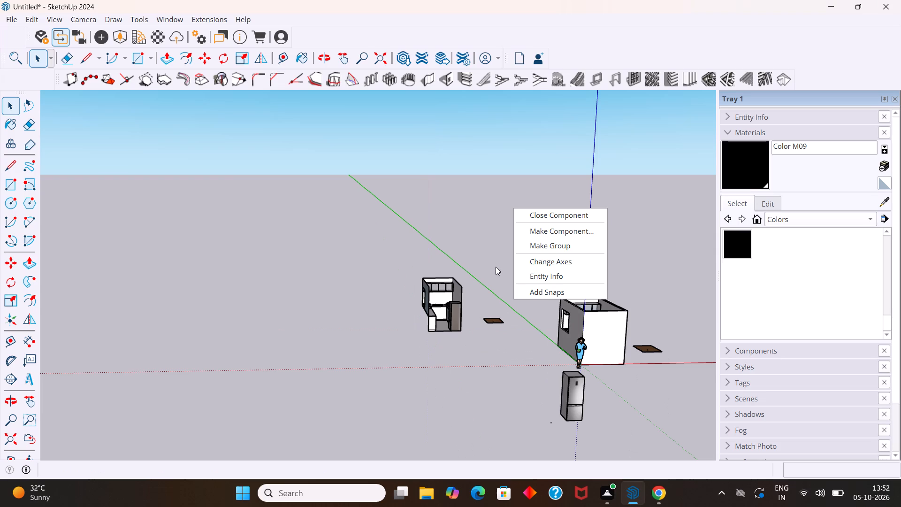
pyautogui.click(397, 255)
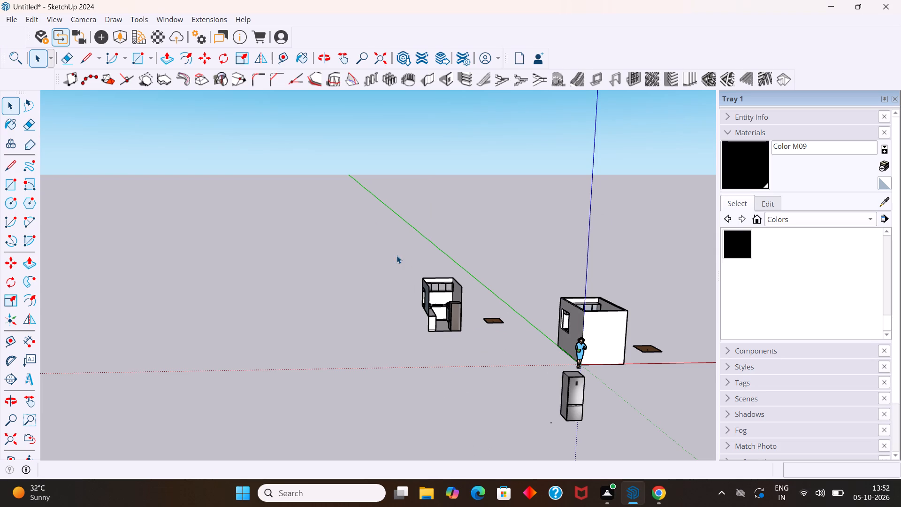
# Open the furnished kitchen component for editing.
pyautogui.doubleClick(435, 308)
pyautogui.scroll(3, 449, 304)
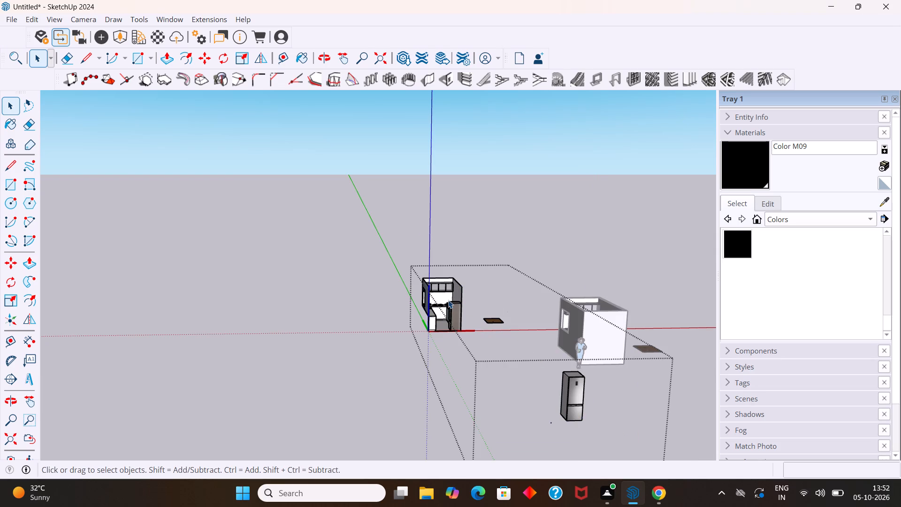
pyautogui.scroll(4, 448, 300)
pyautogui.moveTo(448, 300); pyautogui.dragTo(430, 286, button='middle')
pyautogui.moveTo(459, 292); pyautogui.dragTo(418, 287, button='middle')
pyautogui.scroll(1, 418, 287)
pyautogui.scroll(6, 500, 309)
pyautogui.moveTo(497, 306); pyautogui.dragTo(394, 309, button='middle')
pyautogui.rightClick(605, 295)
pyautogui.rightClick(620, 269)
pyautogui.scroll(-4, 633, 246)
pyautogui.moveTo(484, 238); pyautogui.dragTo(529, 313, button='middle')
pyautogui.moveTo(532, 307); pyautogui.dragTo(657, 236, button='middle')
pyautogui.moveTo(657, 236); pyautogui.dragTo(485, 313, button='middle')
pyautogui.middleClick(485, 309)
pyautogui.middleClick(486, 308)
pyautogui.moveTo(474, 291); pyautogui.dragTo(468, 308, button='middle')
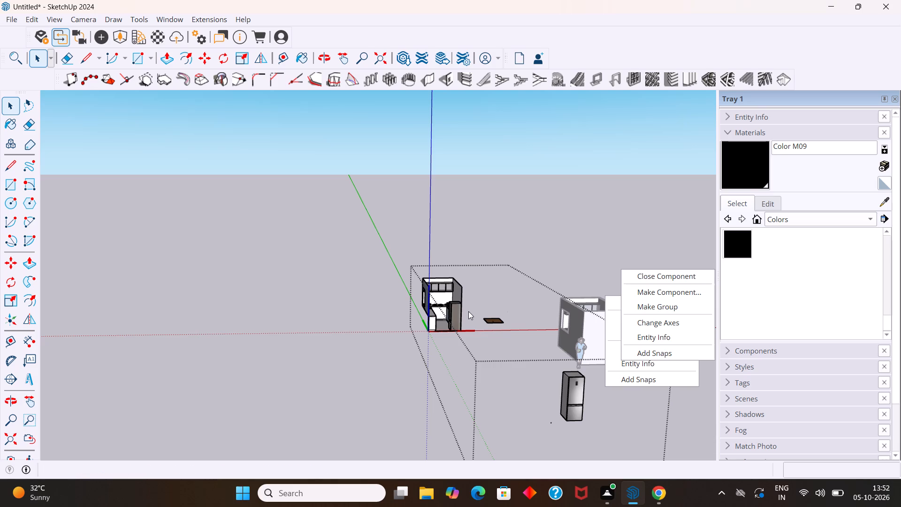
pyautogui.press('space')
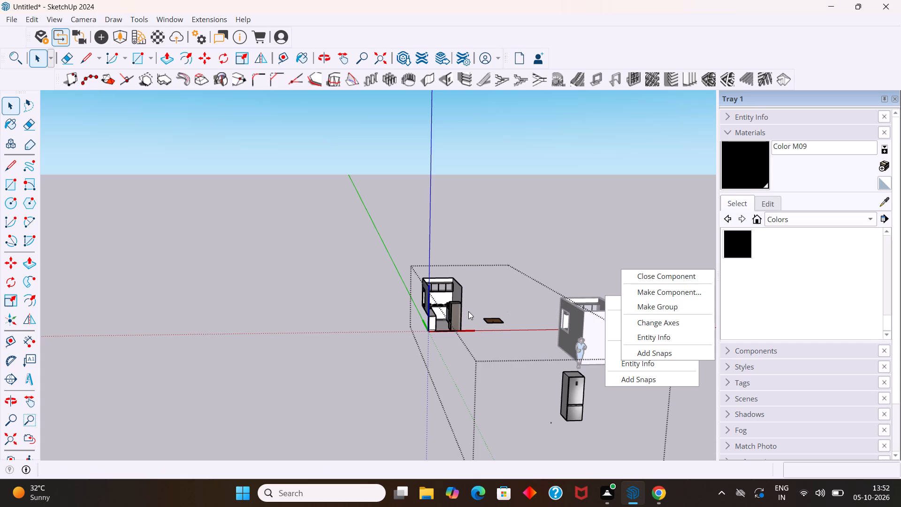
pyautogui.press('space')
pyautogui.click(468, 311)
pyautogui.click(477, 307)
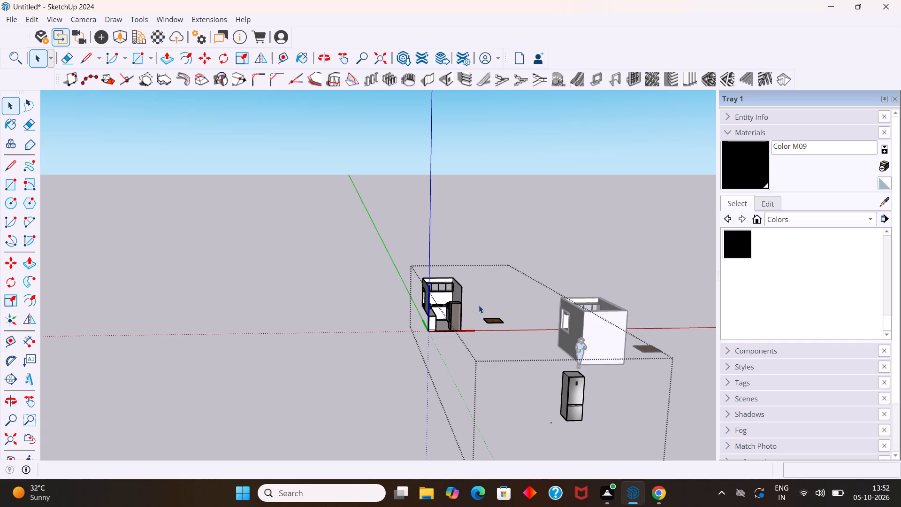
pyautogui.click(481, 299)
# Examine the kitchen's sink run, hob counter, upper cabinets and fridge from outside and from within.
pyautogui.scroll(8, 481, 300)
pyautogui.moveTo(481, 300); pyautogui.dragTo(437, 290, button='middle')
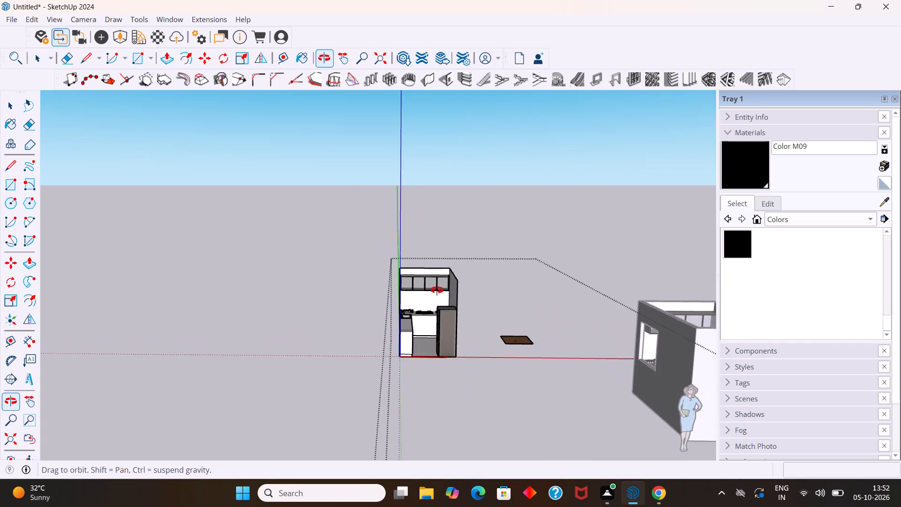
pyautogui.moveTo(437, 290); pyautogui.dragTo(434, 289, button='middle')
pyautogui.scroll(12, 457, 323)
pyautogui.moveTo(444, 324); pyautogui.dragTo(475, 277, button='middle')
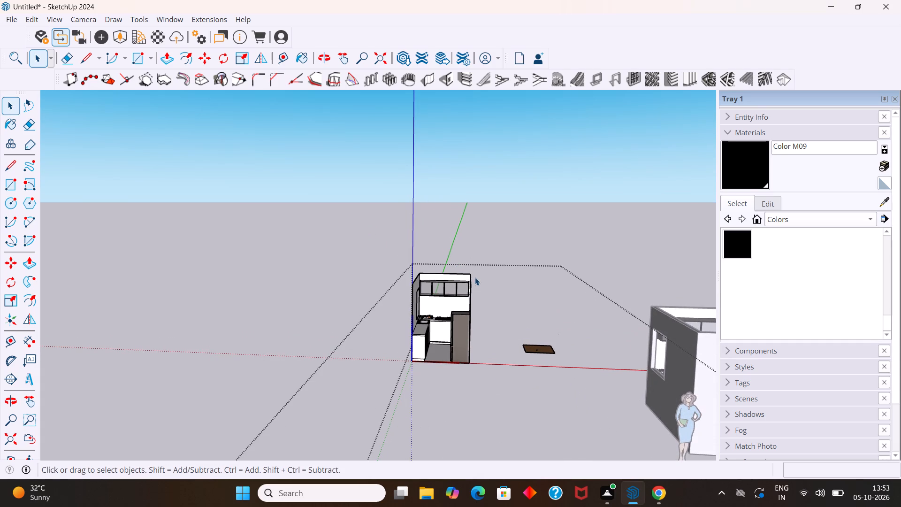
pyautogui.moveTo(475, 277); pyautogui.dragTo(476, 277, button='middle')
pyautogui.scroll(5, 491, 292)
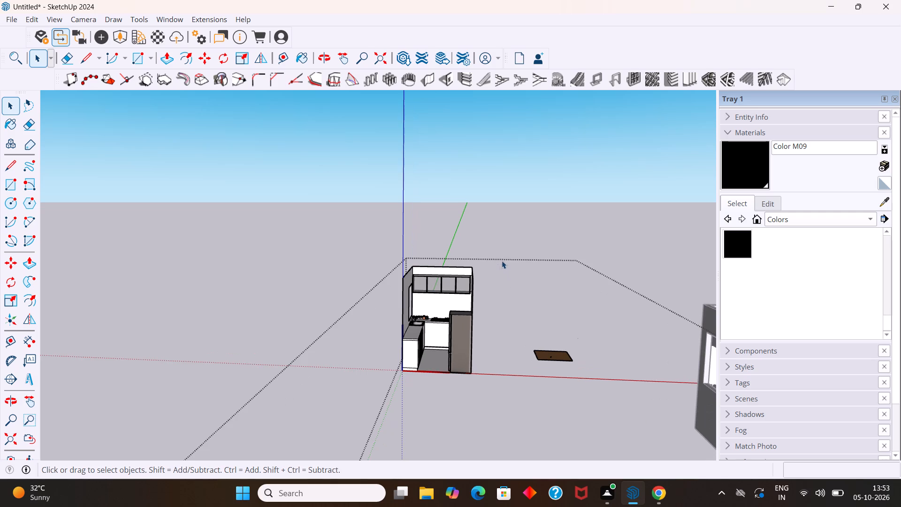
pyautogui.scroll(3, 491, 269)
pyautogui.scroll(1, 465, 318)
pyautogui.moveTo(465, 318); pyautogui.dragTo(539, 265, button='middle')
pyautogui.scroll(-5, 539, 265)
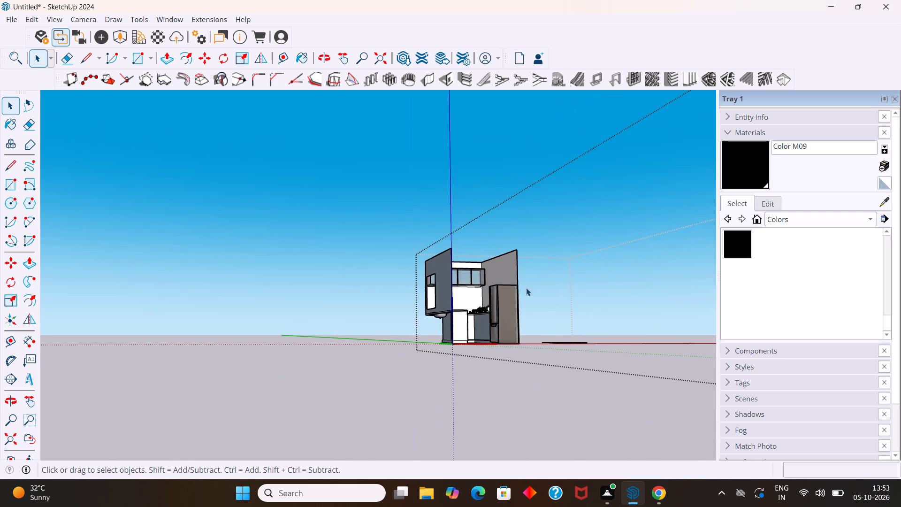
pyautogui.scroll(2, 504, 321)
pyautogui.moveTo(504, 321); pyautogui.dragTo(442, 357, button='middle')
pyautogui.scroll(6, 397, 316)
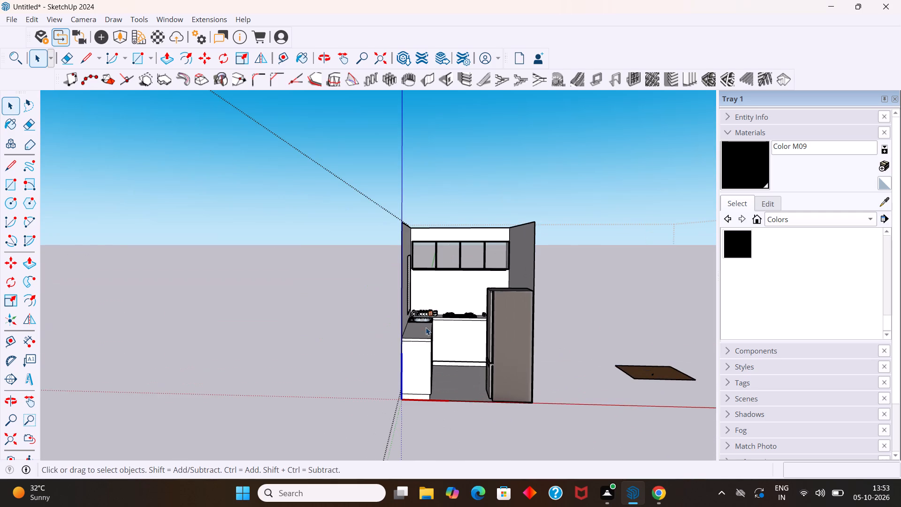
pyautogui.scroll(6, 426, 324)
pyautogui.middleClick(435, 306)
pyautogui.moveTo(439, 303); pyautogui.dragTo(454, 363, button='middle')
pyautogui.scroll(4, 485, 346)
pyautogui.moveTo(489, 343); pyautogui.dragTo(477, 385, button='middle')
pyautogui.scroll(1, 477, 385)
pyautogui.moveTo(511, 312); pyautogui.dragTo(490, 237, button='middle')
pyautogui.scroll(2, 493, 227)
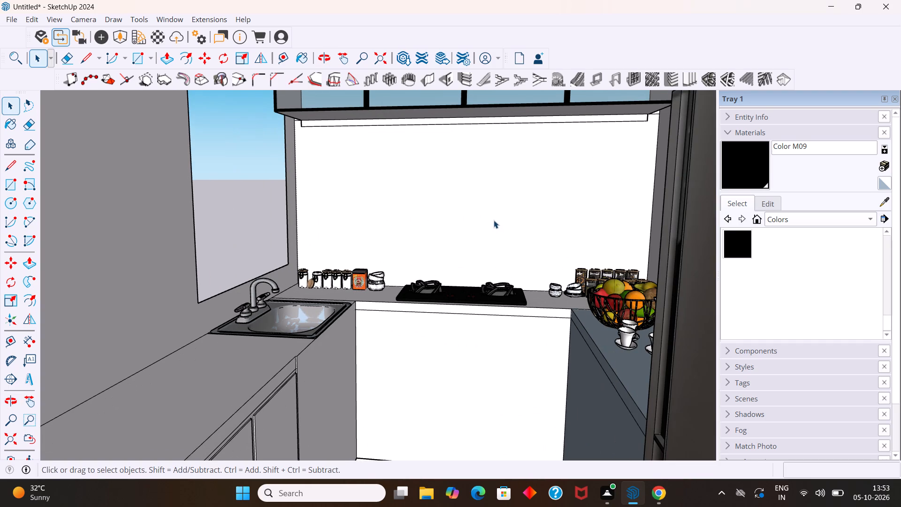
pyautogui.moveTo(494, 218); pyautogui.dragTo(515, 171, button='middle')
pyautogui.scroll(-6, 504, 191)
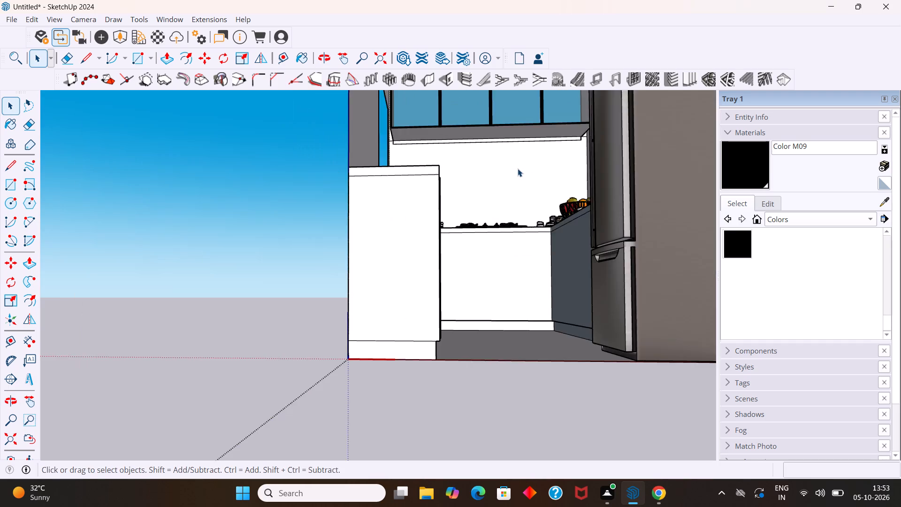
# Push/Pull the narrow underside of the sink-side base cabinets, just above the recessed toe kick, down by 0.25".
pyautogui.scroll(-4, 517, 169)
pyautogui.scroll(8, 505, 243)
pyautogui.moveTo(465, 275); pyautogui.dragTo(446, 272, button='middle')
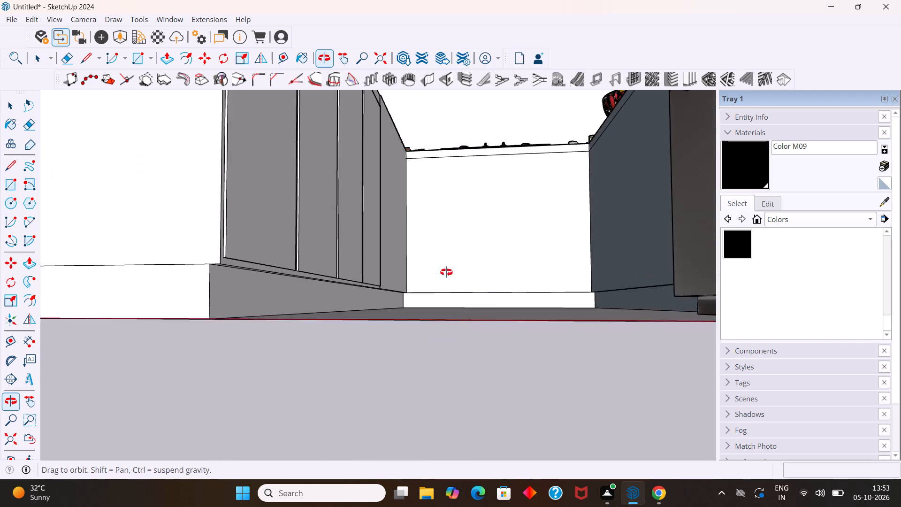
pyautogui.moveTo(446, 272); pyautogui.dragTo(446, 269, button='middle')
pyautogui.scroll(3, 415, 274)
pyautogui.moveTo(387, 284); pyautogui.dragTo(405, 287, button='middle')
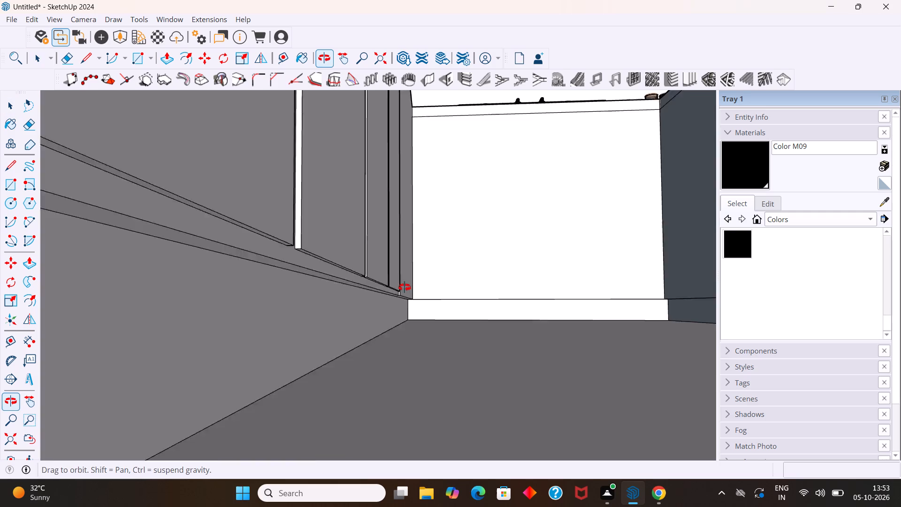
pyautogui.moveTo(405, 287); pyautogui.dragTo(402, 278, button='middle')
pyautogui.scroll(-5, 405, 270)
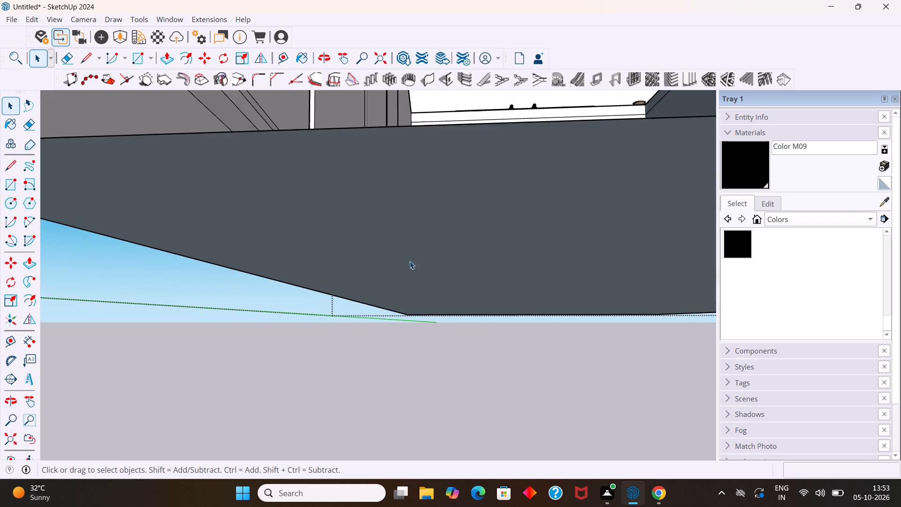
pyautogui.scroll(-3, 410, 261)
pyautogui.scroll(-1, 295, 171)
pyautogui.moveTo(291, 199); pyautogui.dragTo(295, 223, button='middle')
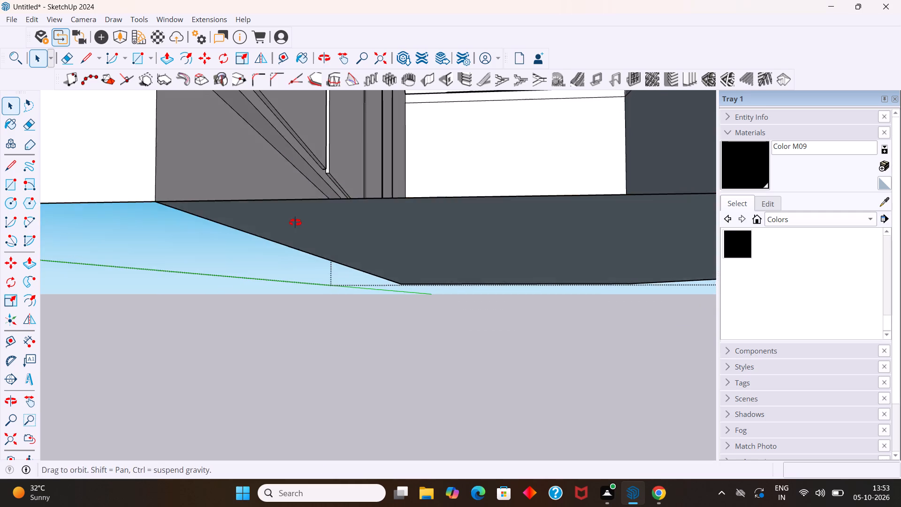
pyautogui.moveTo(295, 223); pyautogui.dragTo(298, 231, button='middle')
pyautogui.scroll(-6, 305, 213)
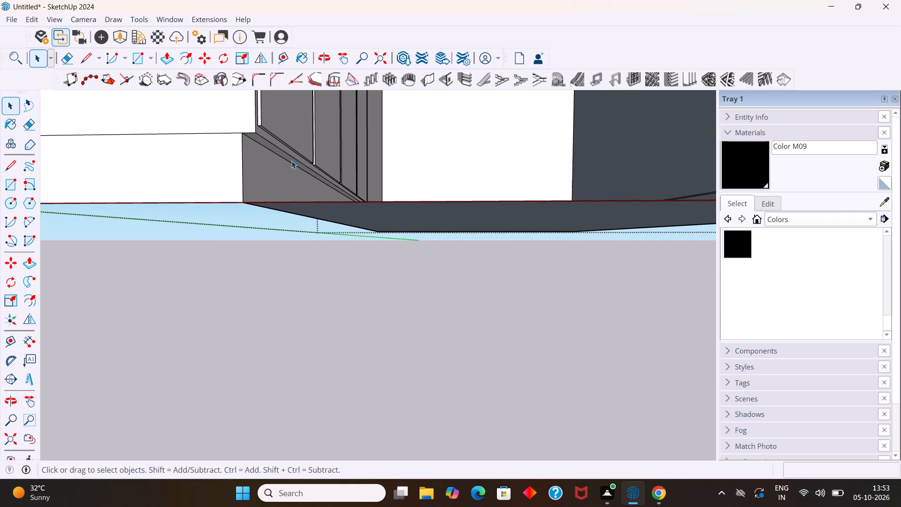
pyautogui.press('p')
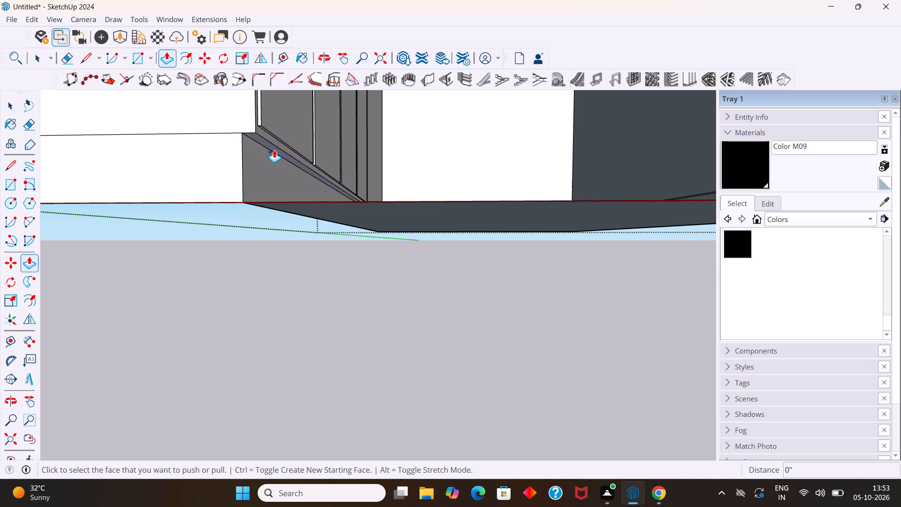
pyautogui.click(274, 150)
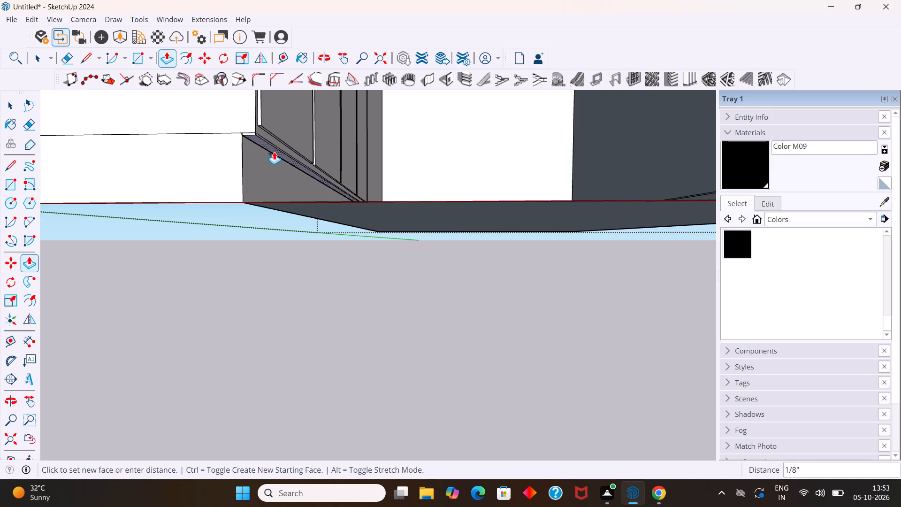
pyautogui.write('0.25')
pyautogui.press('Return')
pyautogui.press('space')
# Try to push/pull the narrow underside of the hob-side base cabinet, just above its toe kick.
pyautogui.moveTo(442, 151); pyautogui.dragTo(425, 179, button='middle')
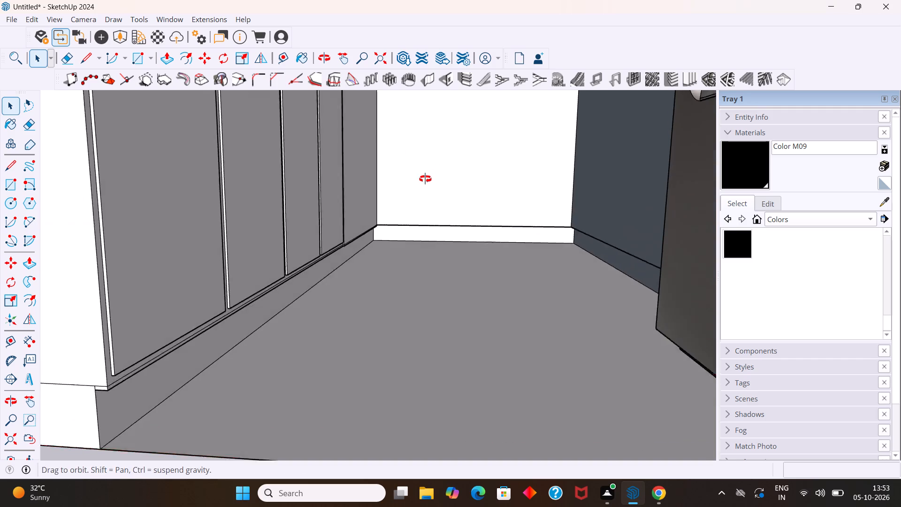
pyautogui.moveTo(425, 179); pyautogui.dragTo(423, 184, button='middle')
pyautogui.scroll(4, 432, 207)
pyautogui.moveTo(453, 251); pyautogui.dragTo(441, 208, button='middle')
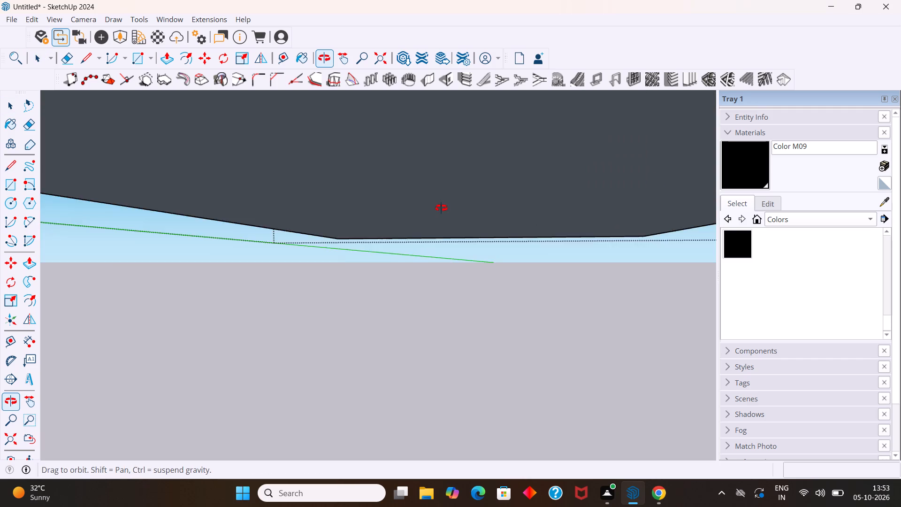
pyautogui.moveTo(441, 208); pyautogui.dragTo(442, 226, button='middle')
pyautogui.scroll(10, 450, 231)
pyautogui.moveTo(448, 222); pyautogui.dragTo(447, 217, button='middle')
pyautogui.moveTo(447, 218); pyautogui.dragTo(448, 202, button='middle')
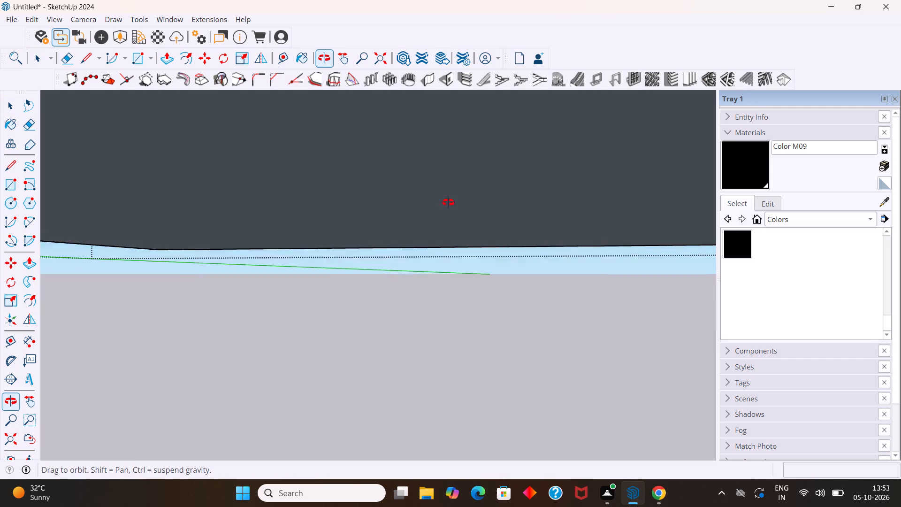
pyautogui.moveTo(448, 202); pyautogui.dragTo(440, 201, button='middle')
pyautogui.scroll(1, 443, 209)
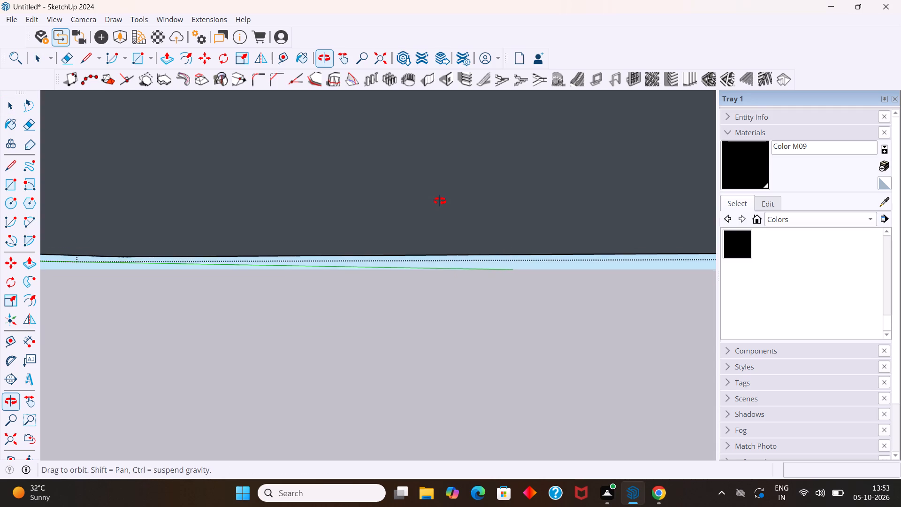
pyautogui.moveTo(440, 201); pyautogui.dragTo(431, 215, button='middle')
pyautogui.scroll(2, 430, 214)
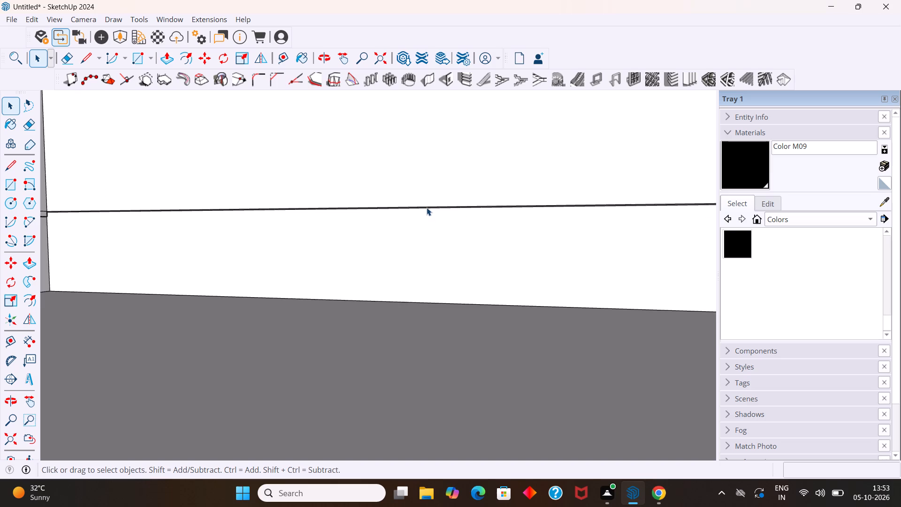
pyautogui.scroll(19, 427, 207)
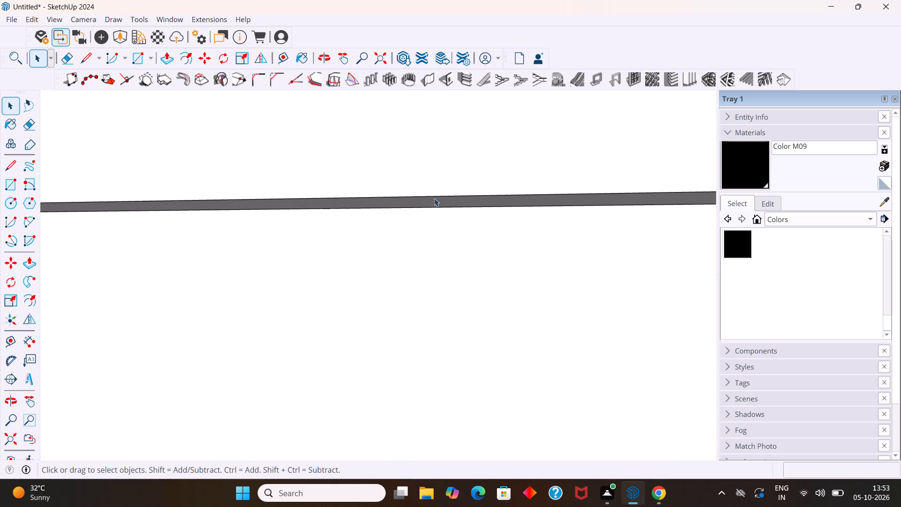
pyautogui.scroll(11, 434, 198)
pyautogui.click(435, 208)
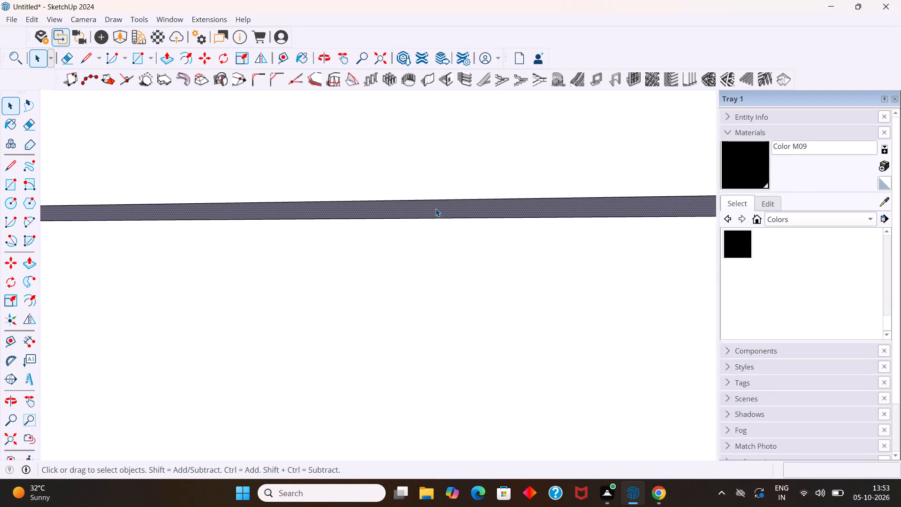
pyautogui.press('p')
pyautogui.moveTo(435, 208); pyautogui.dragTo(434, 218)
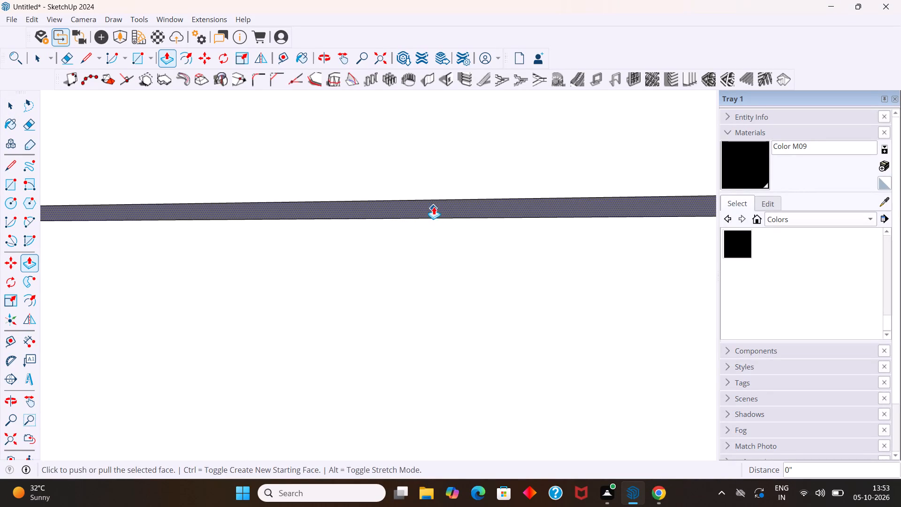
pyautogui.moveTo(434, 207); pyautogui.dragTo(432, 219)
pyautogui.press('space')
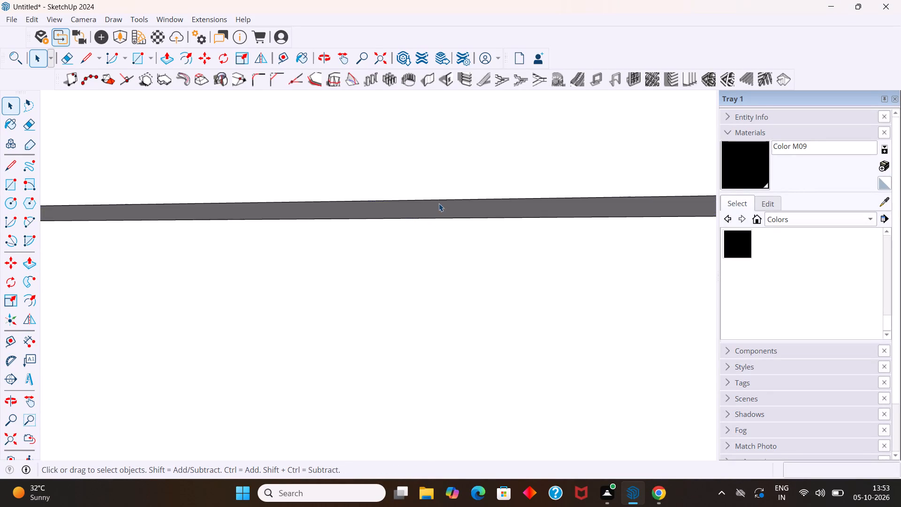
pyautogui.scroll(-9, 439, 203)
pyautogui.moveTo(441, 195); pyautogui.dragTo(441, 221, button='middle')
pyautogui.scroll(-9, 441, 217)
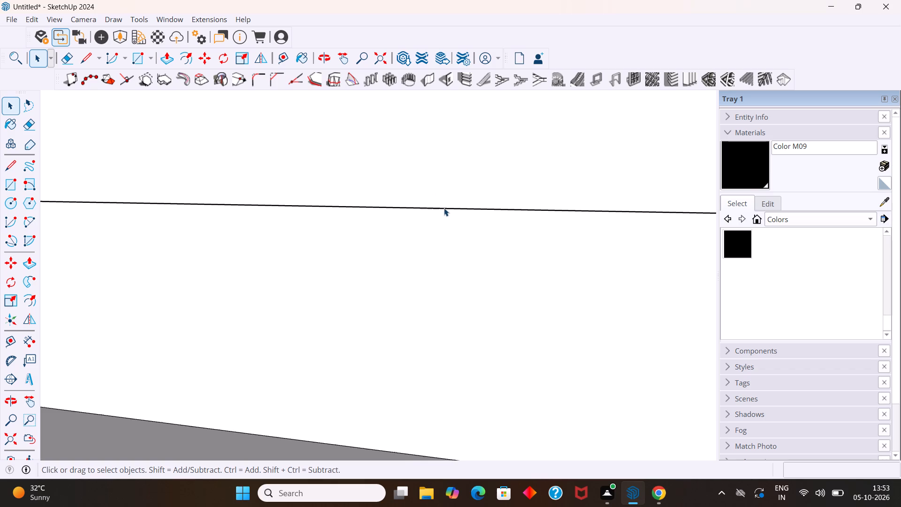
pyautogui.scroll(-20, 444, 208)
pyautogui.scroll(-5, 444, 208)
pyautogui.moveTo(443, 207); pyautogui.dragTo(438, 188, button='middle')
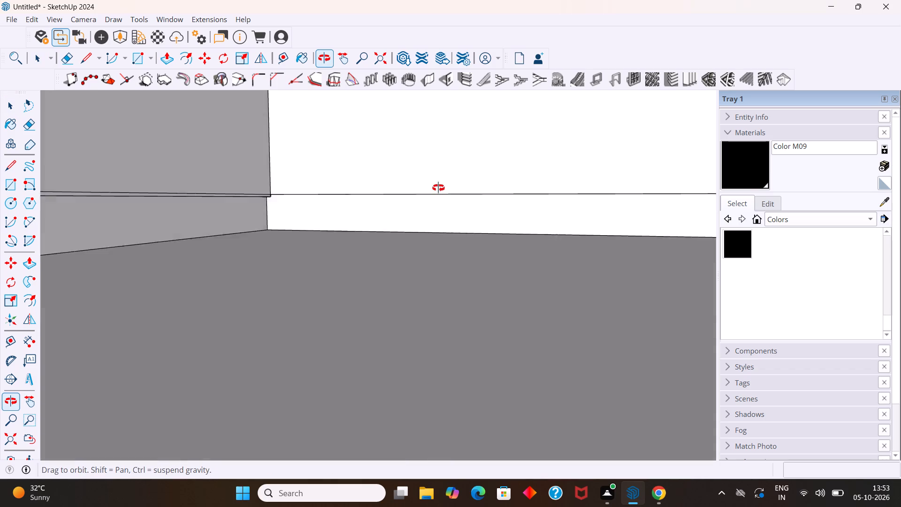
# Push/Pull the narrow underside of the hob-side base cabinet, just above its recessed toe kick, down by 0.254".
pyautogui.moveTo(438, 188); pyautogui.dragTo(420, 194, button='middle')
pyautogui.scroll(10, 317, 207)
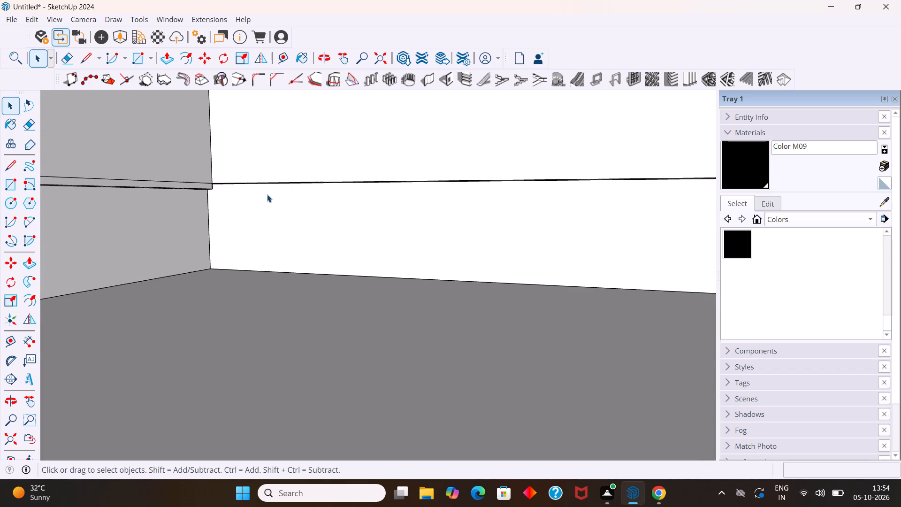
pyautogui.scroll(13, 267, 194)
pyautogui.moveTo(276, 171); pyautogui.dragTo(277, 143, button='middle')
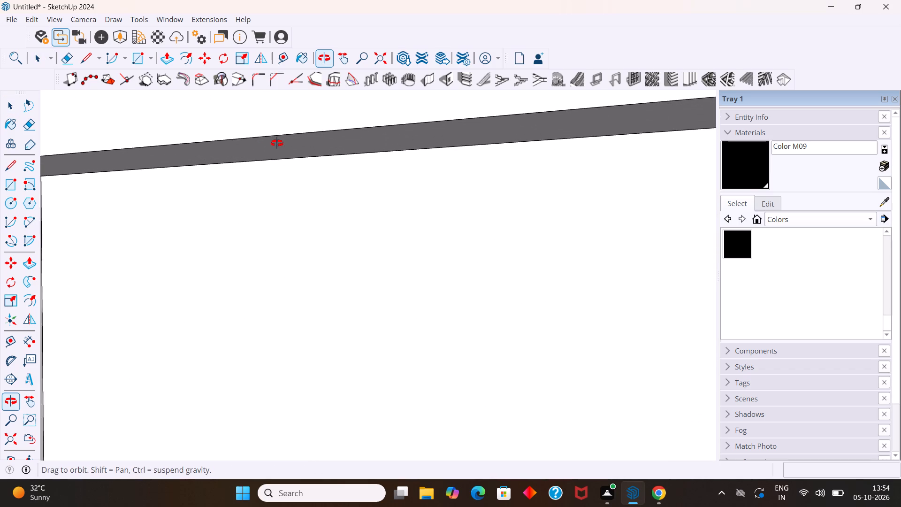
pyautogui.moveTo(277, 143); pyautogui.dragTo(277, 120, button='middle')
pyautogui.scroll(1, 277, 122)
pyautogui.click(292, 142)
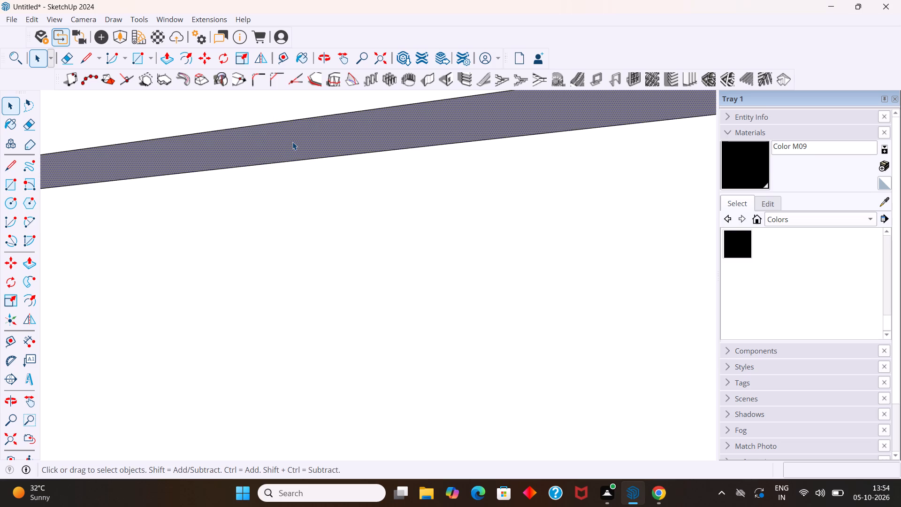
pyautogui.press('p')
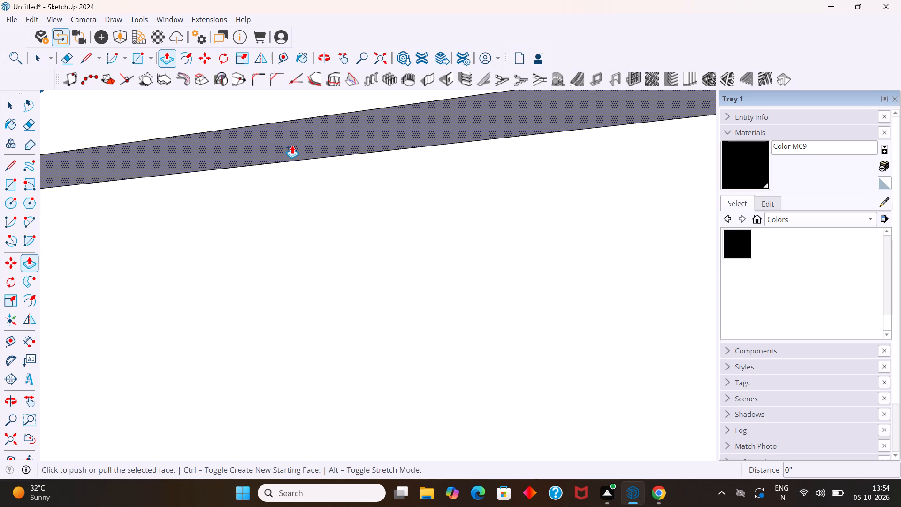
pyautogui.moveTo(292, 146); pyautogui.dragTo(290, 156)
pyautogui.write('0.254')
pyautogui.press('Return')
pyautogui.press('space')
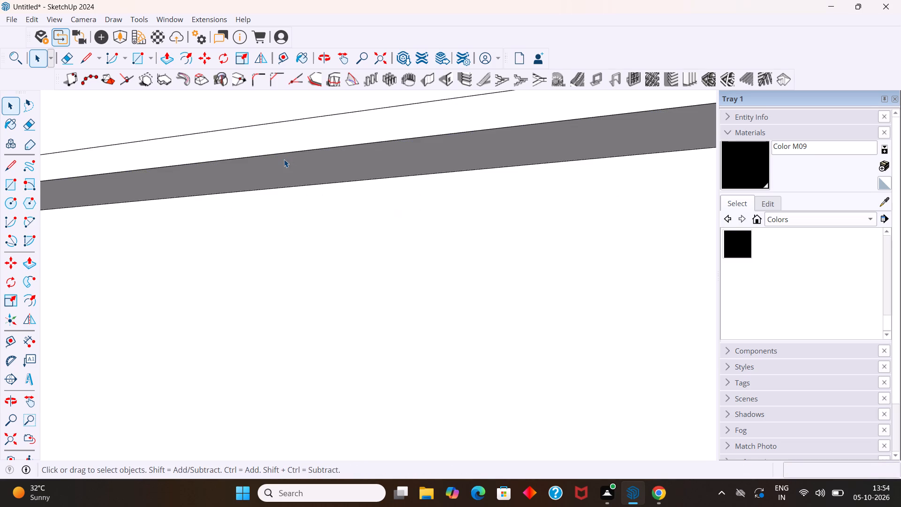
# Push/Pull the narrow underside of the base cabinet beside the fridge, just above its toe kick, down by 0.25".
pyautogui.scroll(-13, 283, 161)
pyautogui.moveTo(296, 172); pyautogui.dragTo(335, 236, button='middle')
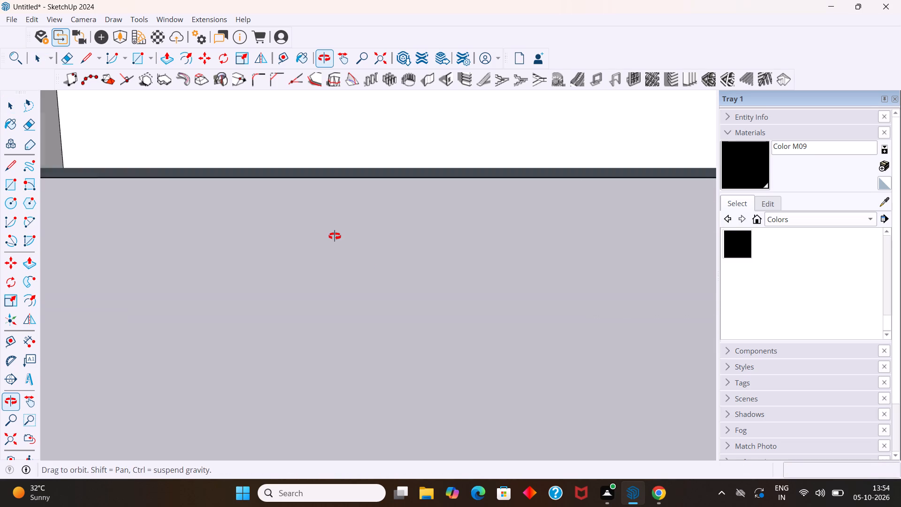
pyautogui.moveTo(335, 236); pyautogui.dragTo(385, 270, button='middle')
pyautogui.scroll(-20, 387, 269)
pyautogui.scroll(-8, 387, 269)
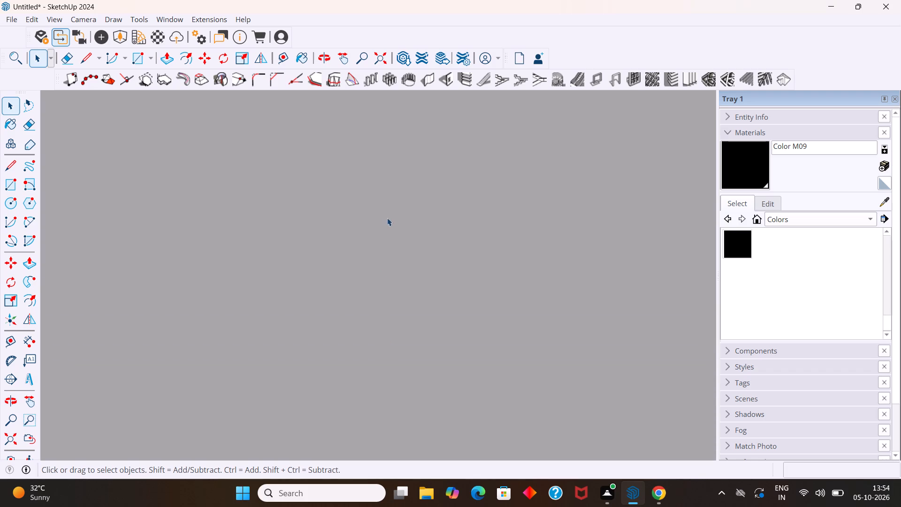
pyautogui.scroll(-3, 387, 218)
pyautogui.scroll(-20, 383, 208)
pyautogui.scroll(-7, 383, 208)
pyautogui.middleClick(384, 200)
pyautogui.middleClick(384, 200)
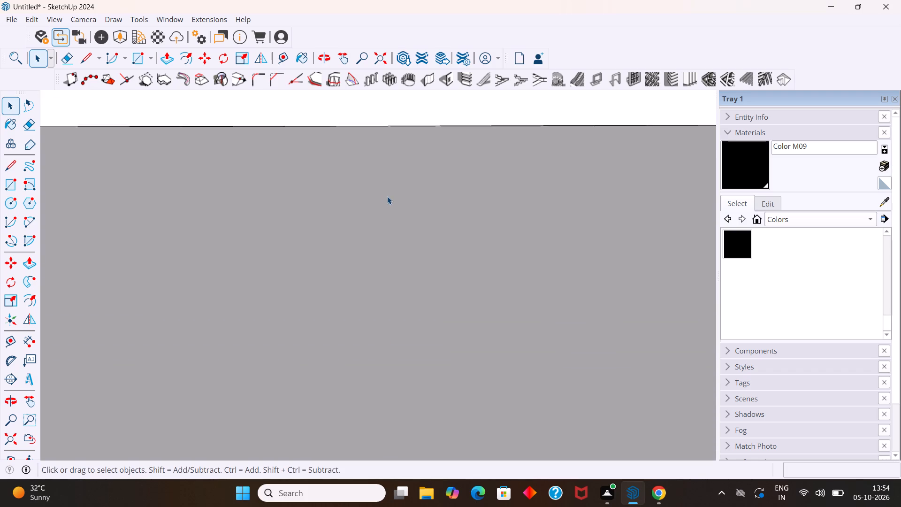
pyautogui.scroll(-20, 387, 196)
pyautogui.scroll(-9, 387, 196)
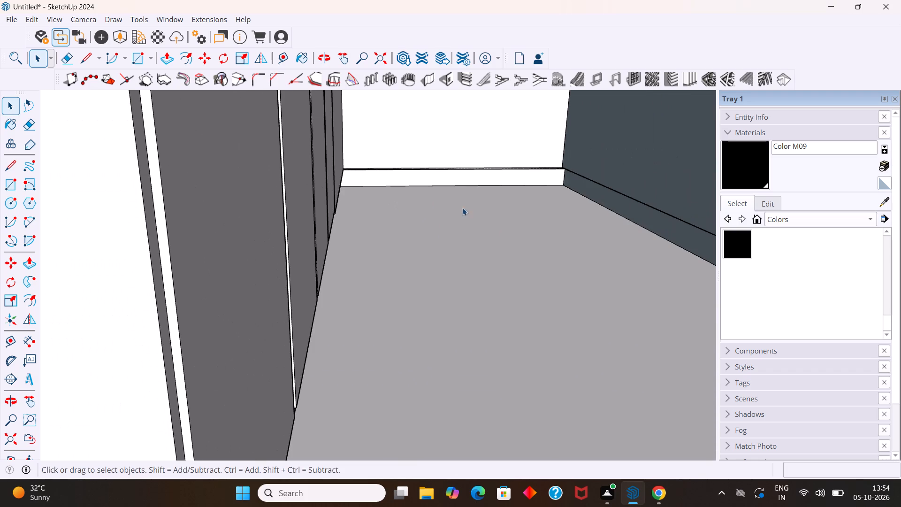
pyautogui.scroll(8, 644, 206)
pyautogui.moveTo(650, 202); pyautogui.dragTo(571, 202, button='middle')
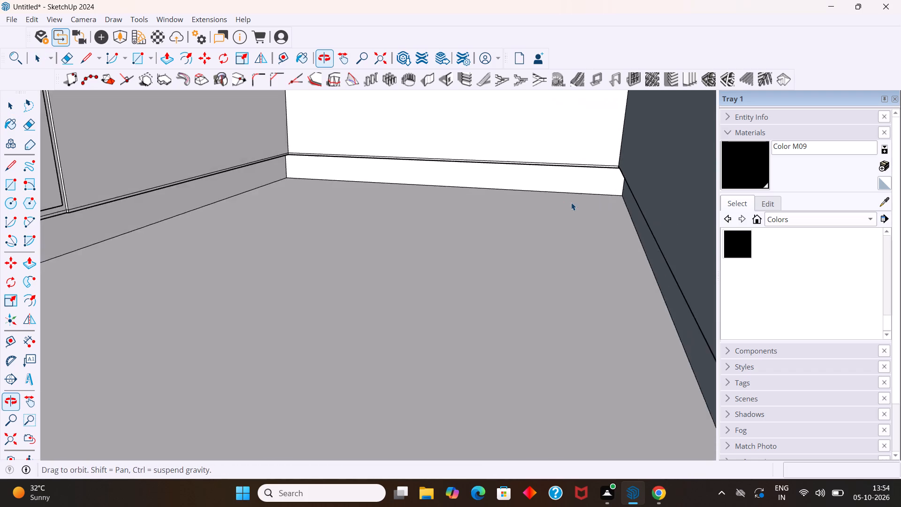
pyautogui.scroll(-20, 571, 202)
pyautogui.scroll(-13, 571, 202)
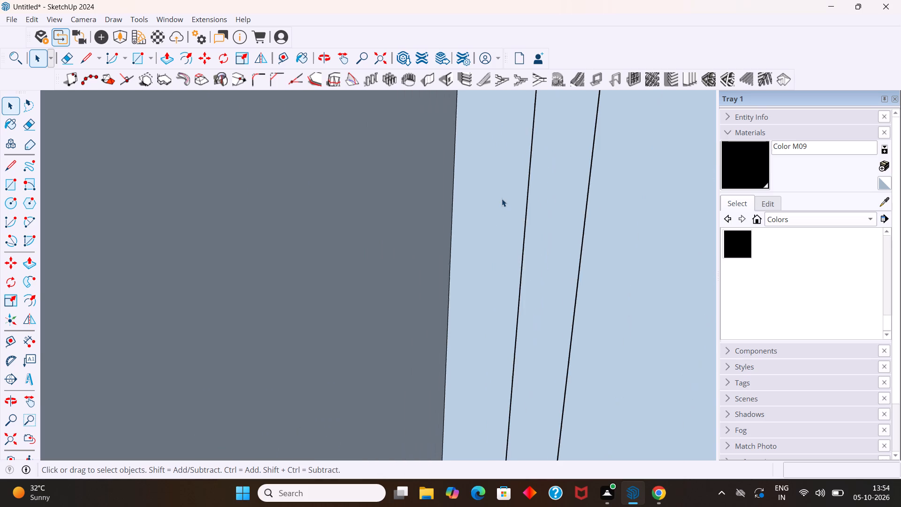
pyautogui.scroll(-20, 502, 199)
pyautogui.scroll(-5, 502, 199)
pyautogui.moveTo(469, 194); pyautogui.dragTo(468, 199, button='middle')
pyautogui.scroll(-5, 462, 199)
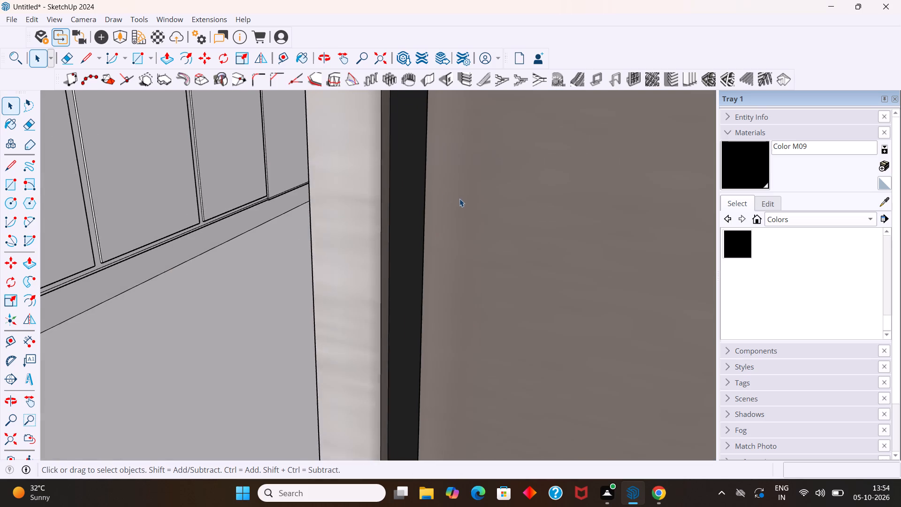
pyautogui.scroll(-5, 437, 192)
pyautogui.moveTo(407, 203); pyautogui.dragTo(609, 203, button='middle')
pyautogui.scroll(-8, 377, 207)
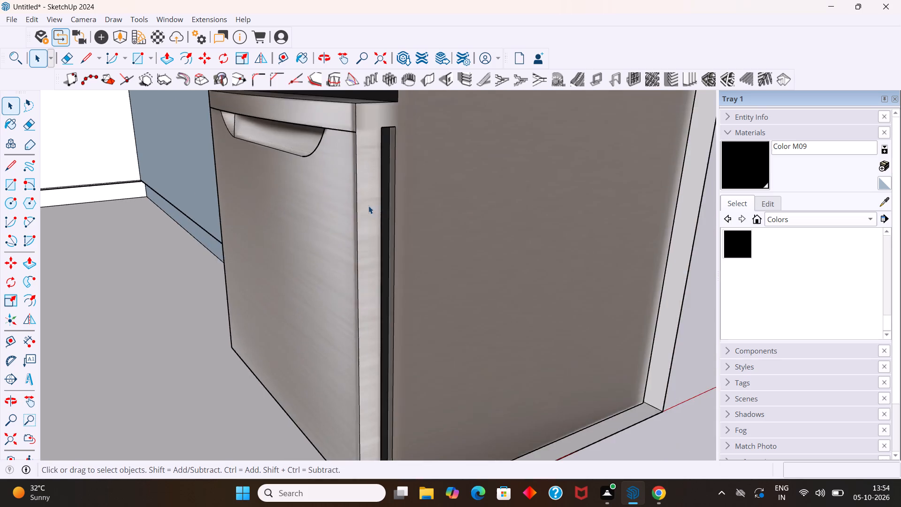
pyautogui.scroll(-3, 368, 206)
pyautogui.moveTo(279, 215); pyautogui.dragTo(432, 200, button='middle')
pyautogui.moveTo(420, 204); pyautogui.dragTo(382, 215, button='middle')
pyautogui.middleClick(367, 217)
pyautogui.scroll(4, 243, 266)
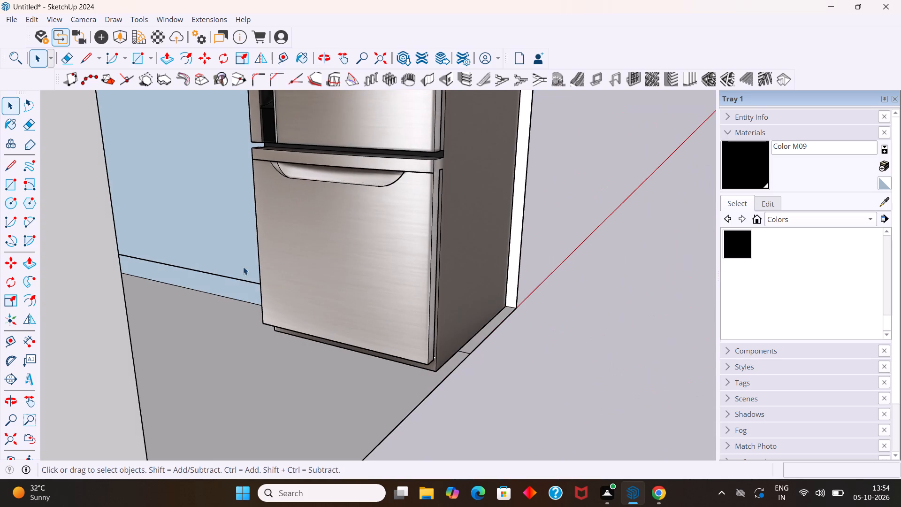
pyautogui.scroll(6, 243, 267)
pyautogui.moveTo(259, 312); pyautogui.dragTo(314, 219, button='middle')
pyautogui.moveTo(339, 342); pyautogui.dragTo(352, 307, button='middle')
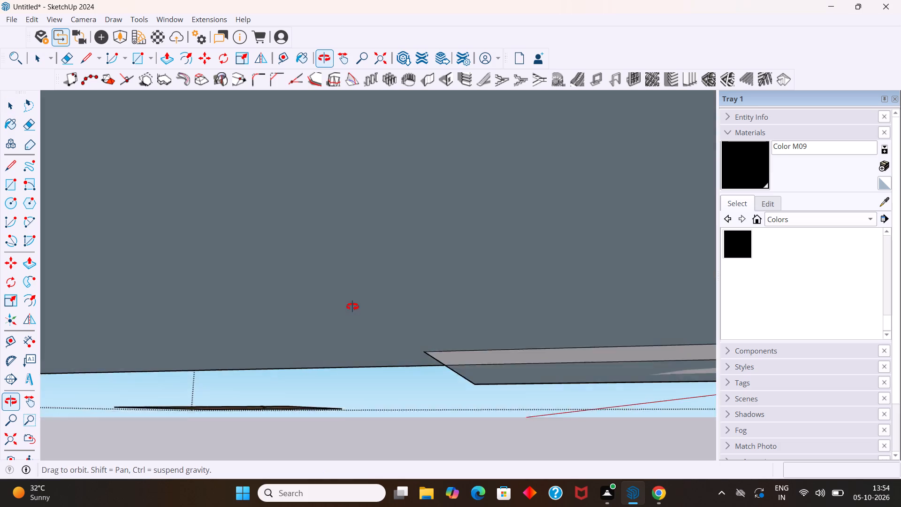
pyautogui.moveTo(352, 307); pyautogui.dragTo(346, 330, button='middle')
pyautogui.scroll(16, 347, 330)
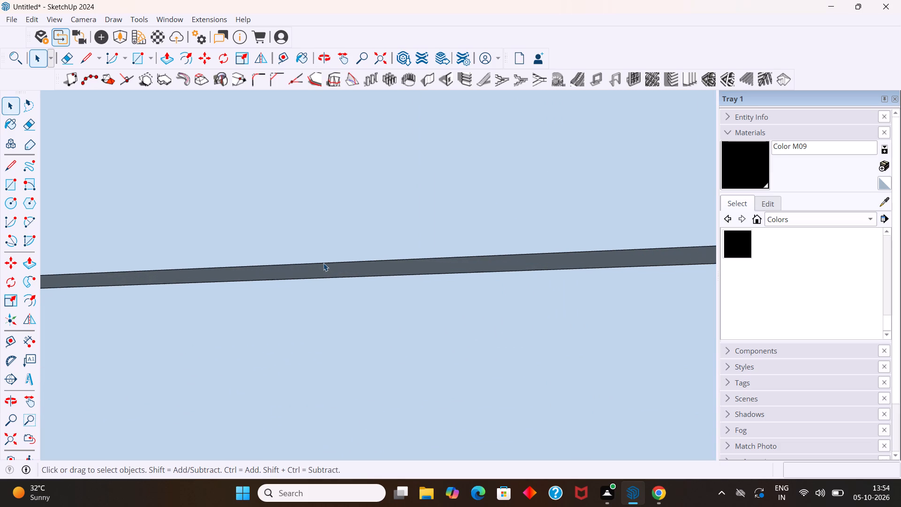
pyautogui.press('p')
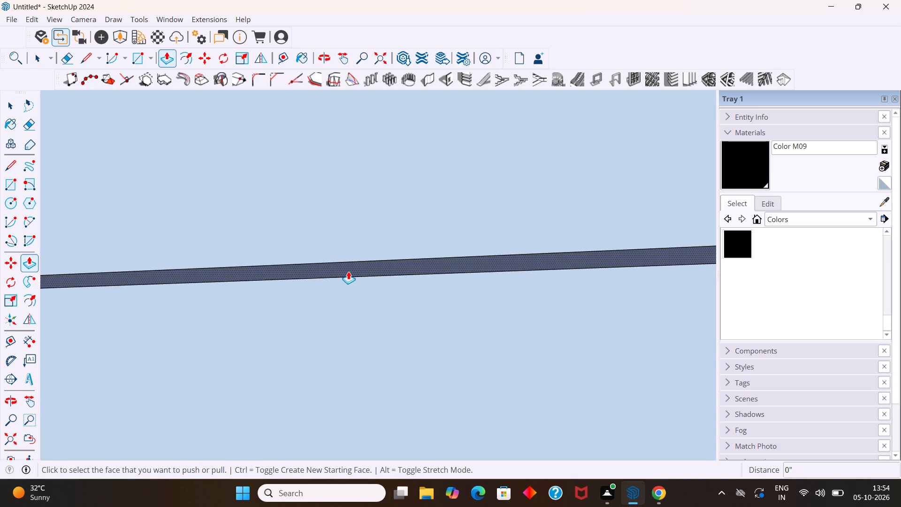
pyautogui.moveTo(350, 269); pyautogui.dragTo(350, 275)
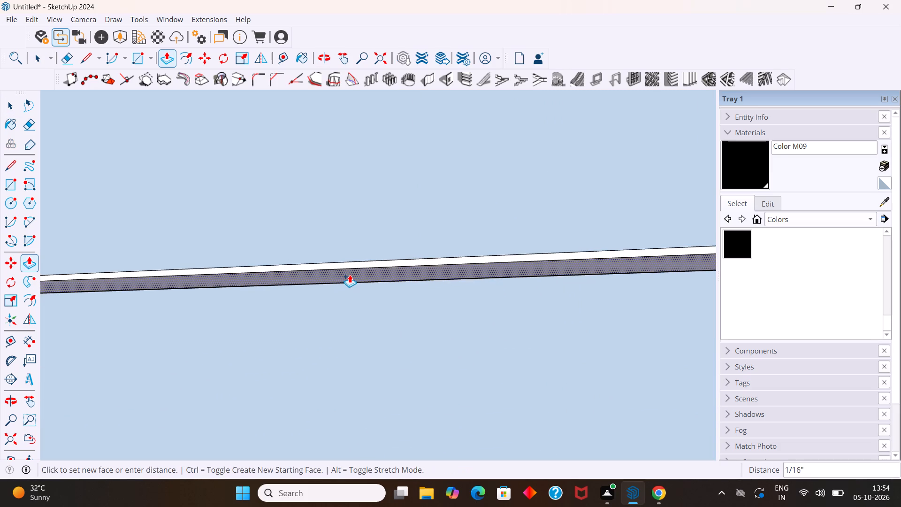
pyautogui.moveTo(350, 275); pyautogui.dragTo(350, 288)
pyautogui.press('0')
pyautogui.press('.')
pyautogui.press('2')
pyautogui.press('5')
pyautogui.press('Return')
pyautogui.press('space')
# Examine the whole kitchen from below and from its open front, including the sink run, hob counter and fridge.
pyautogui.scroll(-10, 404, 261)
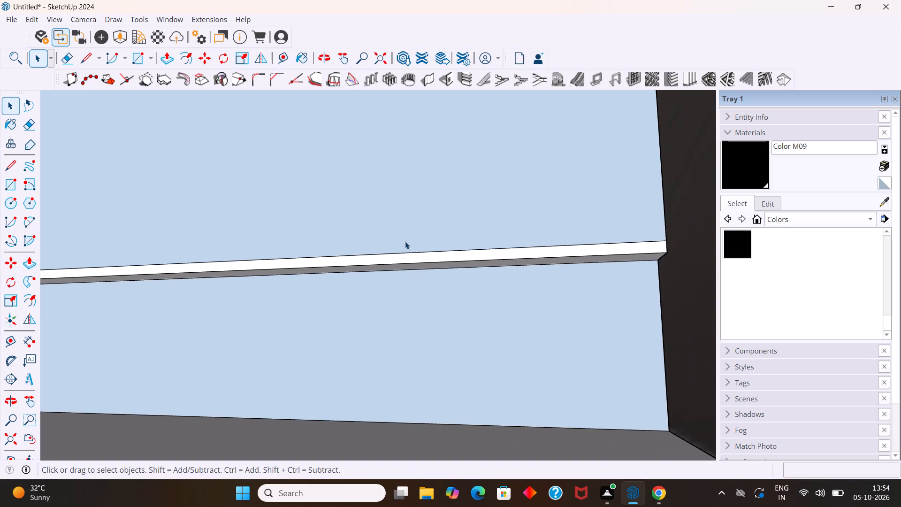
pyautogui.scroll(-8, 405, 237)
pyautogui.scroll(-16, 432, 239)
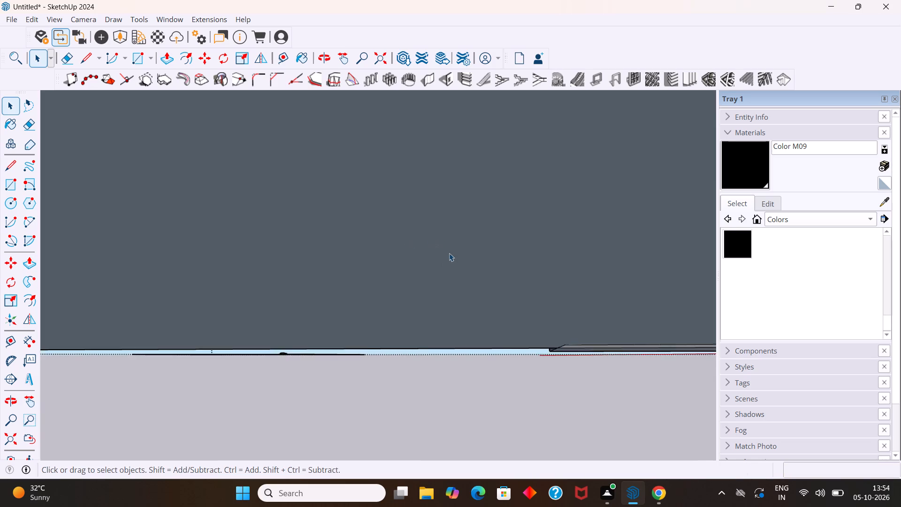
pyautogui.scroll(-20, 449, 253)
pyautogui.scroll(-7, 449, 253)
pyautogui.middleClick(461, 259)
pyautogui.scroll(-19, 463, 261)
pyautogui.scroll(-4, 462, 256)
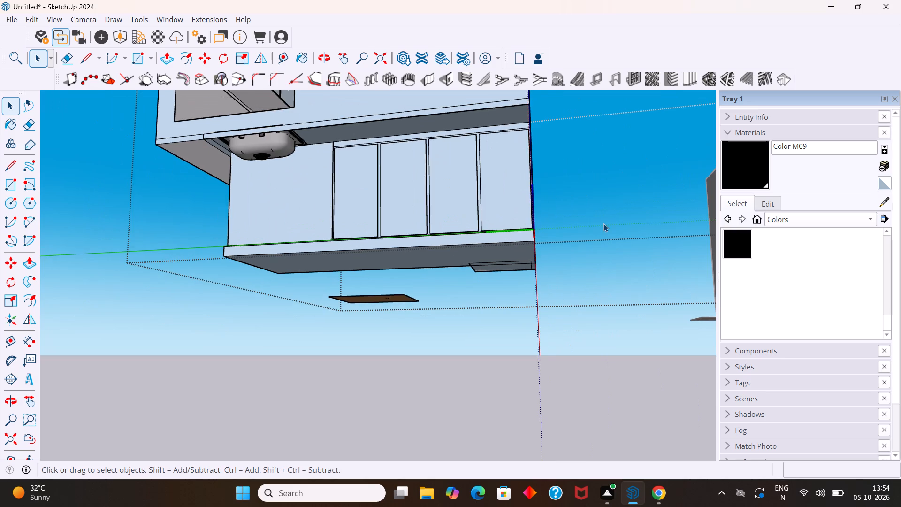
pyautogui.scroll(-5, 602, 221)
pyautogui.moveTo(602, 220); pyautogui.dragTo(401, 310, button='middle')
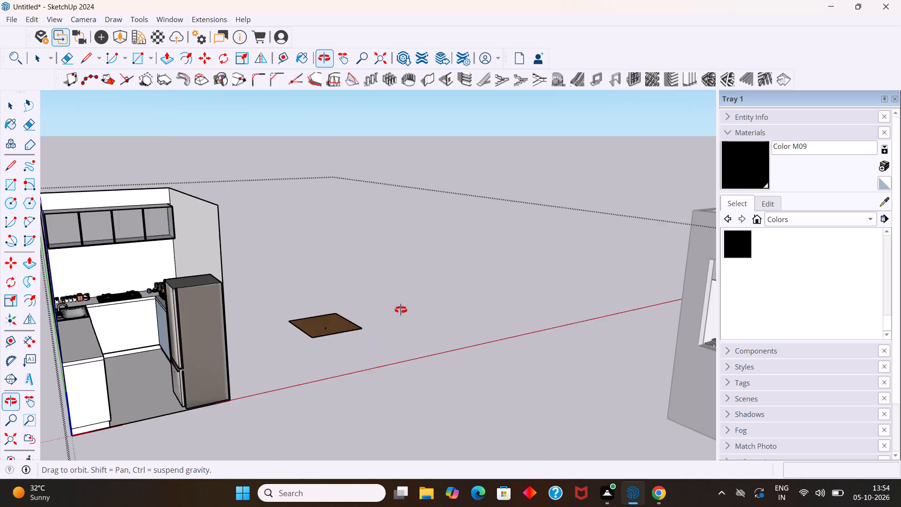
pyautogui.moveTo(401, 310); pyautogui.dragTo(351, 307, button='middle')
pyautogui.moveTo(331, 305); pyautogui.dragTo(335, 314, button='middle')
pyautogui.scroll(-5, 305, 307)
pyautogui.scroll(3, 112, 315)
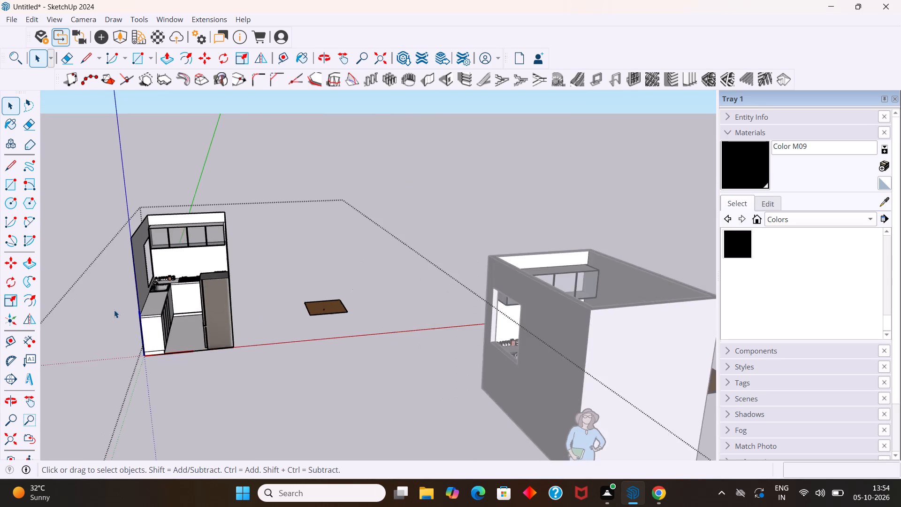
pyautogui.scroll(8, 114, 310)
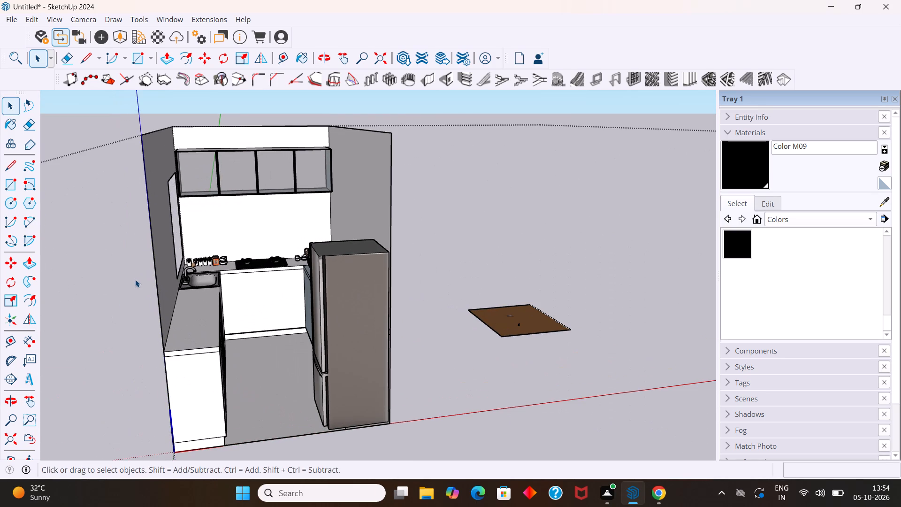
pyautogui.scroll(-1, 144, 273)
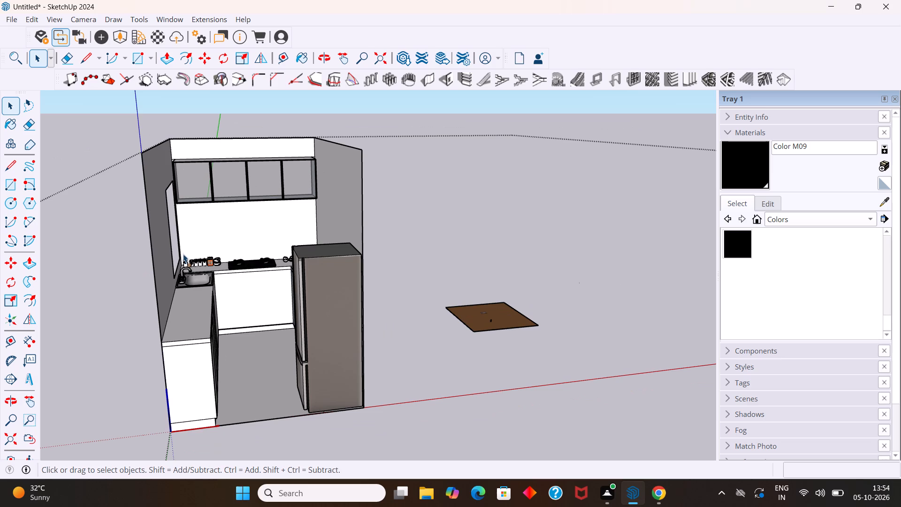
pyautogui.scroll(1, 207, 263)
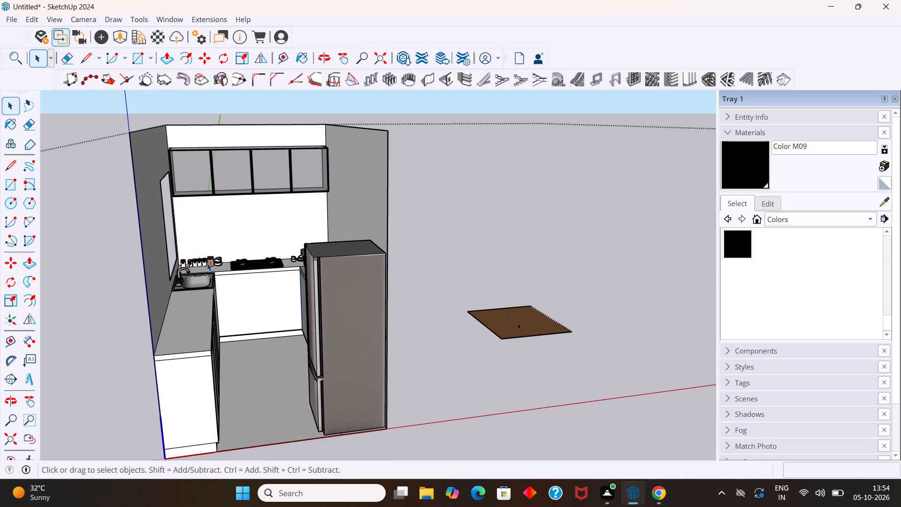
# Paint the sink-side countertop's top, front edge and end edge with Granite Dark Gray from the Stone materials.
pyautogui.click(786, 215)
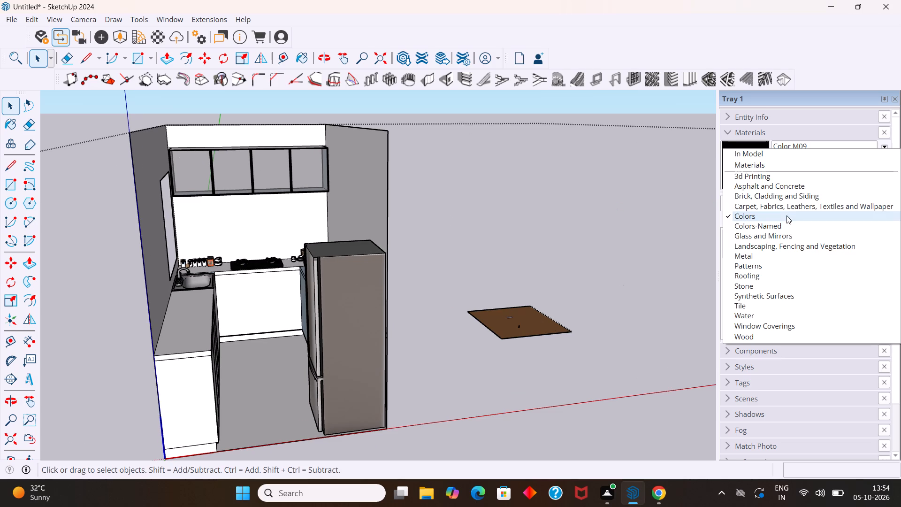
pyautogui.click(762, 284)
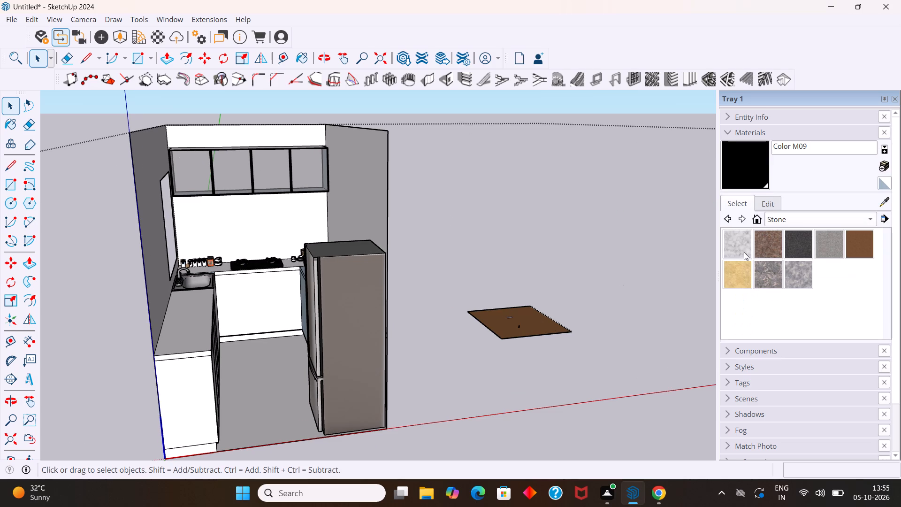
pyautogui.click(743, 252)
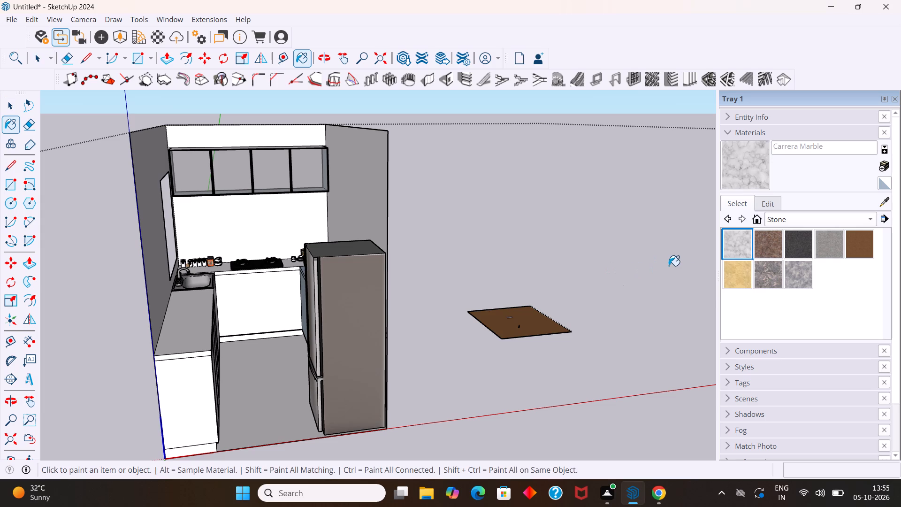
pyautogui.click(795, 246)
pyautogui.scroll(3, 358, 298)
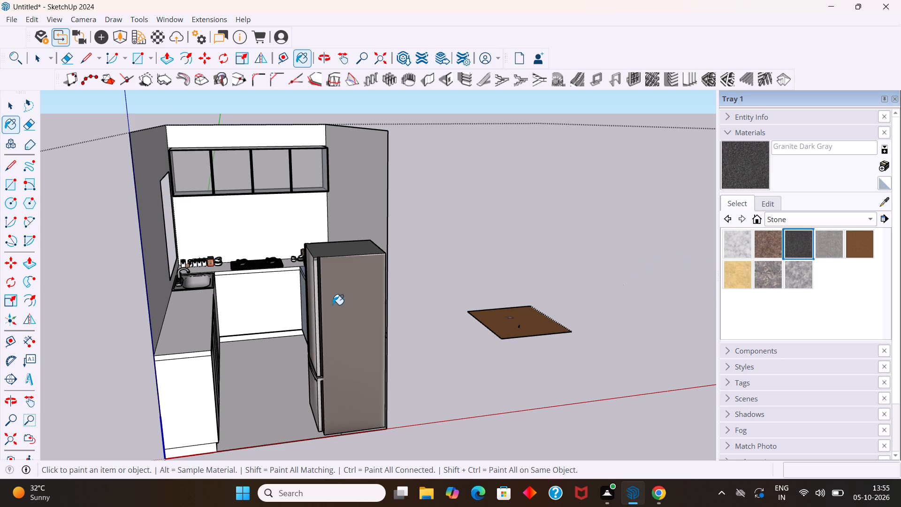
pyautogui.scroll(3, 326, 306)
pyautogui.click(116, 314)
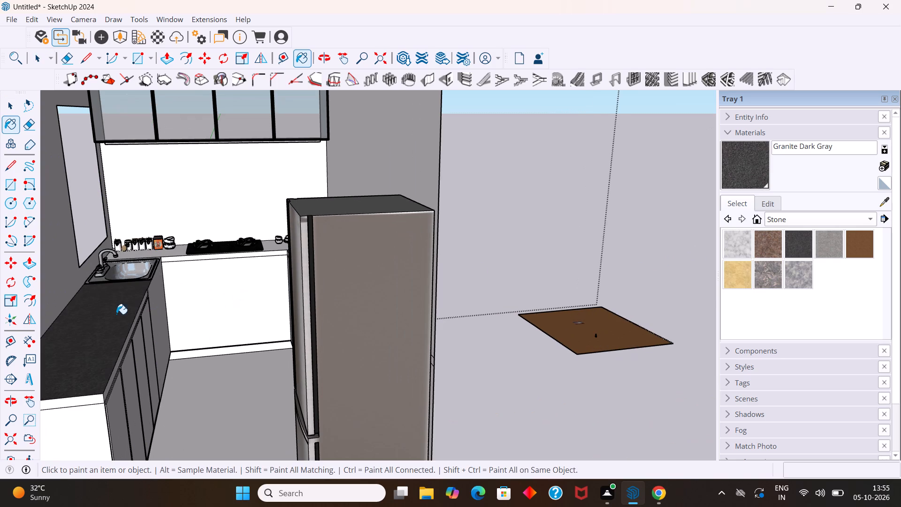
pyautogui.scroll(5, 138, 318)
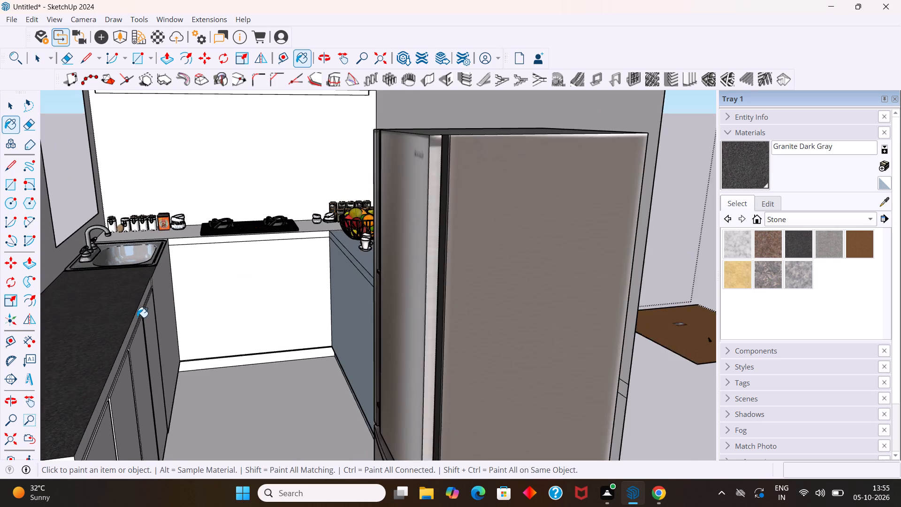
pyautogui.scroll(3, 137, 317)
pyautogui.click(137, 312)
pyautogui.scroll(-11, 137, 312)
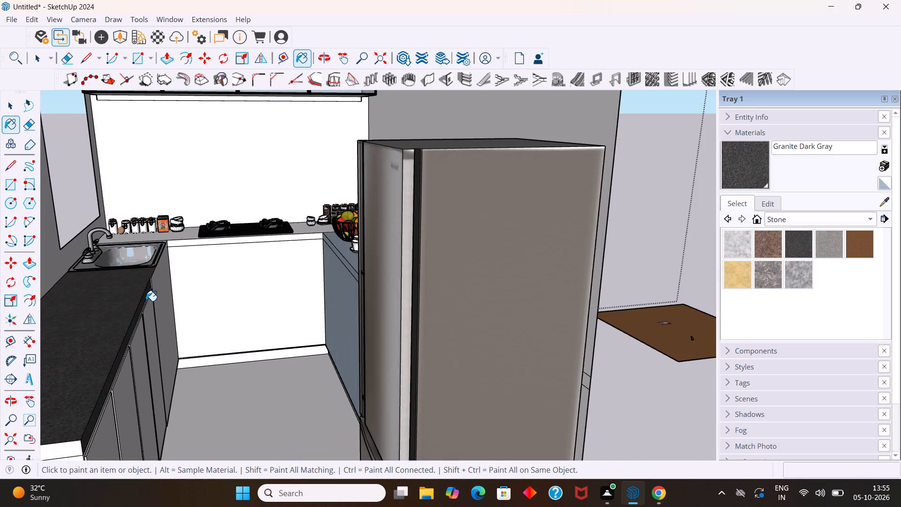
pyautogui.click(71, 424)
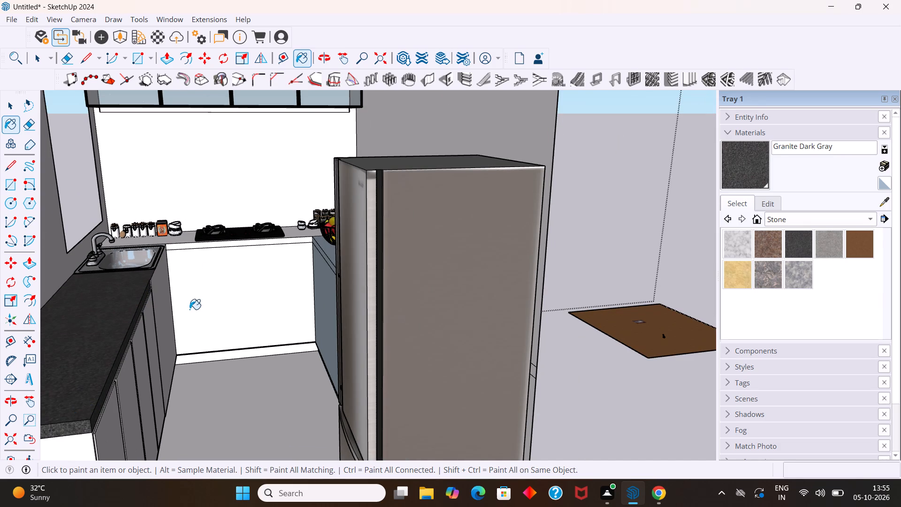
# Paint the tops and front edges of the hob-side and fridge-side countertops with Granite Dark Gray.
pyautogui.scroll(6, 204, 257)
pyautogui.click(163, 231)
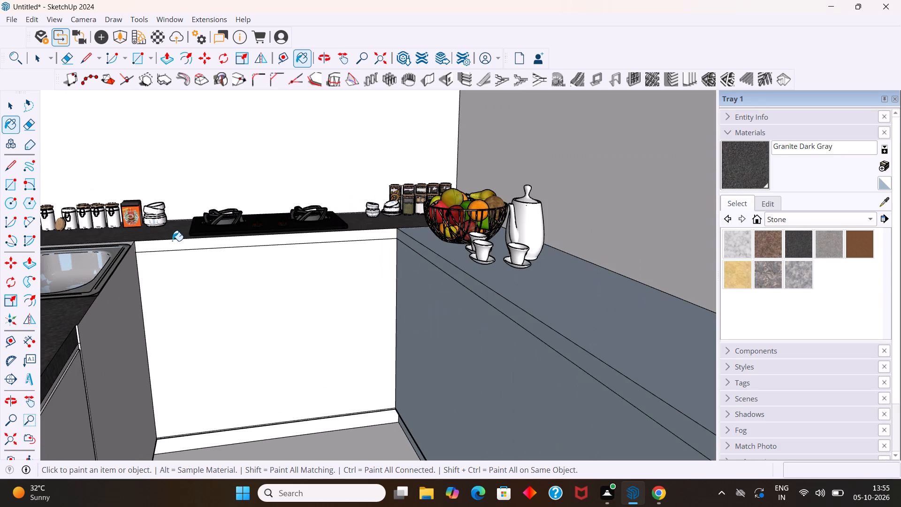
pyautogui.click(177, 246)
pyautogui.click(504, 274)
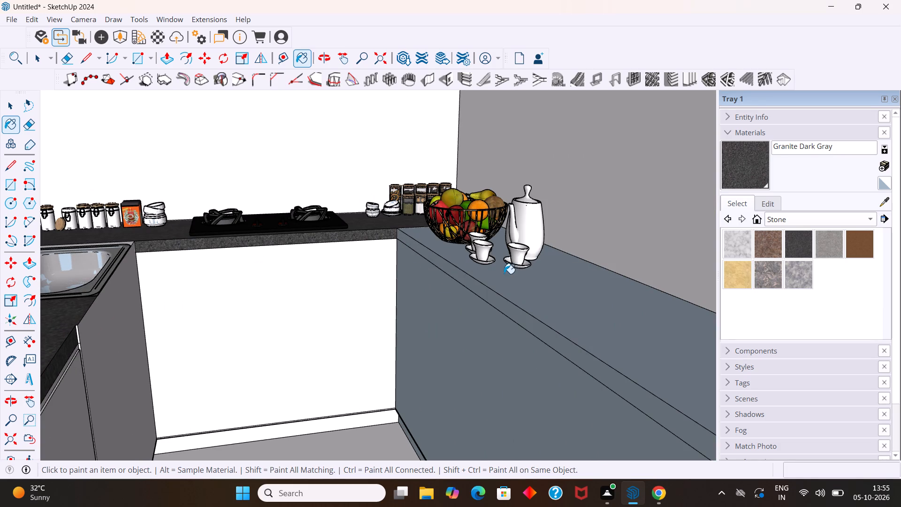
pyautogui.click(489, 290)
pyautogui.press('space')
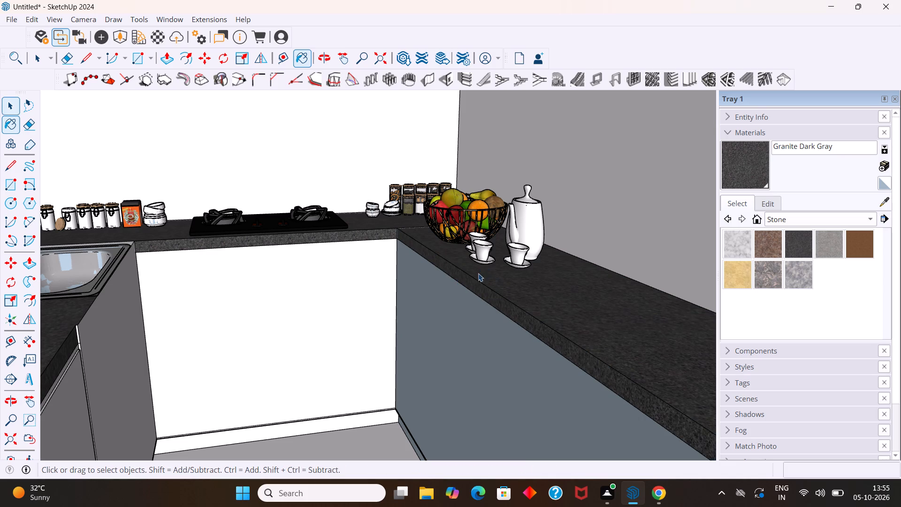
# Scale the sink lengthwise toward the hob-side counter so it covers the unpainted white strip between them.
pyautogui.scroll(-10, 519, 237)
pyautogui.moveTo(514, 229); pyautogui.dragTo(446, 323, button='middle')
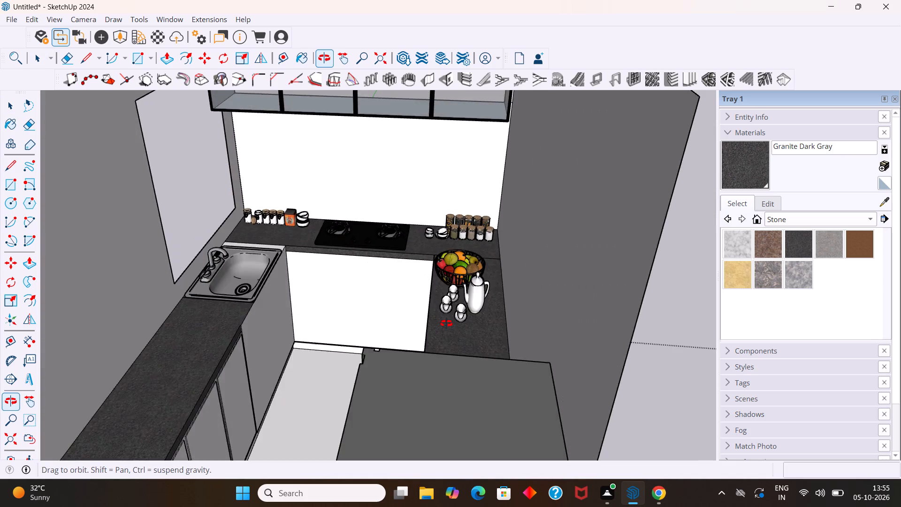
pyautogui.moveTo(446, 323); pyautogui.dragTo(451, 333, button='middle')
pyautogui.scroll(6, 396, 300)
pyautogui.moveTo(344, 265); pyautogui.dragTo(345, 312, button='middle')
pyautogui.click(170, 331)
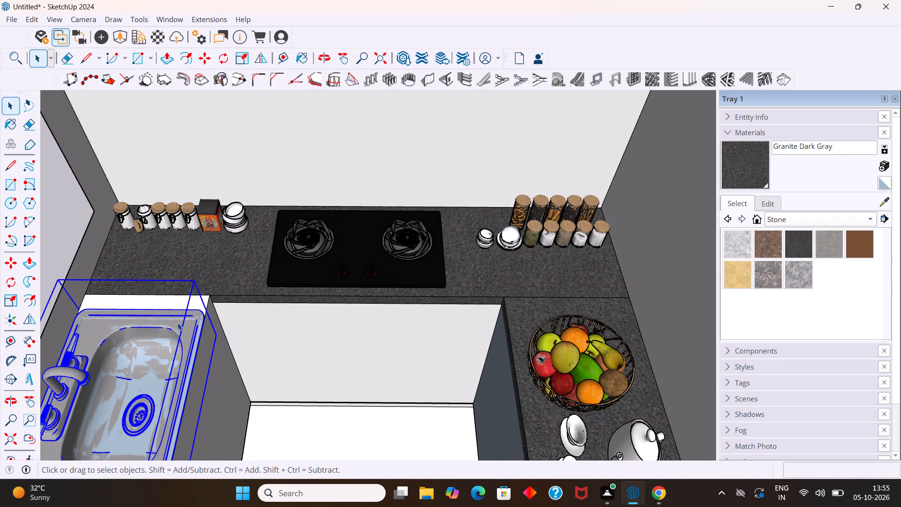
pyautogui.press('s')
pyautogui.moveTo(145, 309); pyautogui.dragTo(153, 296)
pyautogui.press('space')
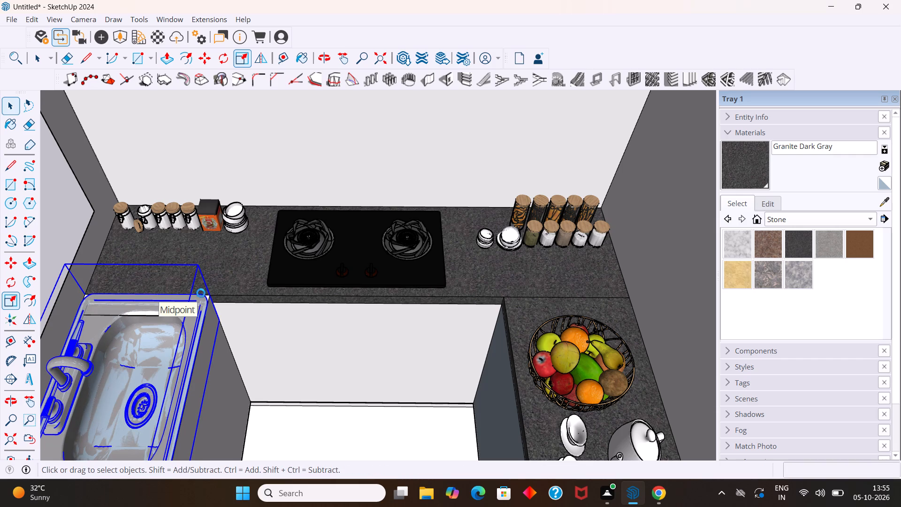
pyautogui.scroll(-5, 201, 293)
pyautogui.press('space')
pyautogui.press('space')
pyautogui.click(358, 422)
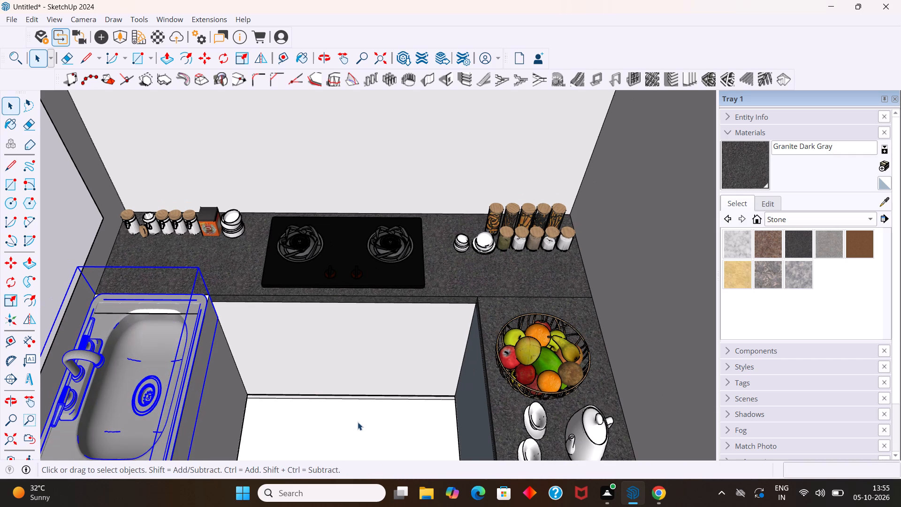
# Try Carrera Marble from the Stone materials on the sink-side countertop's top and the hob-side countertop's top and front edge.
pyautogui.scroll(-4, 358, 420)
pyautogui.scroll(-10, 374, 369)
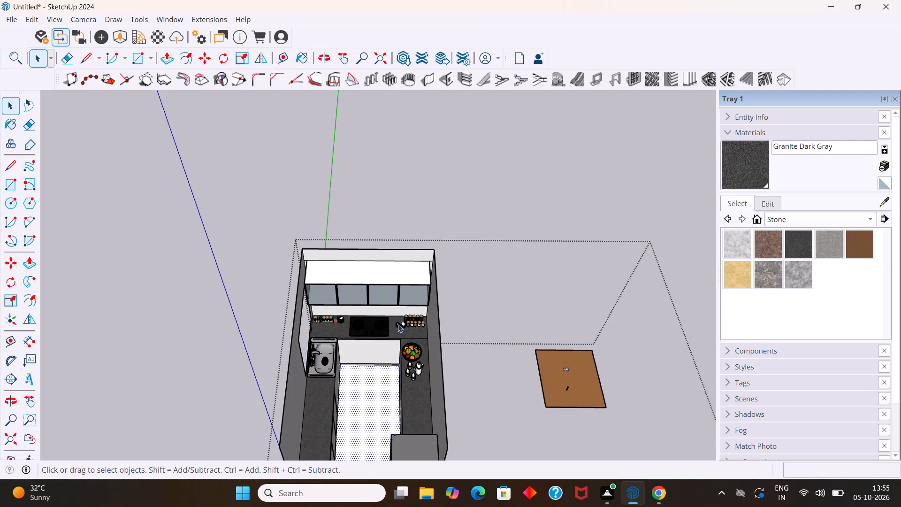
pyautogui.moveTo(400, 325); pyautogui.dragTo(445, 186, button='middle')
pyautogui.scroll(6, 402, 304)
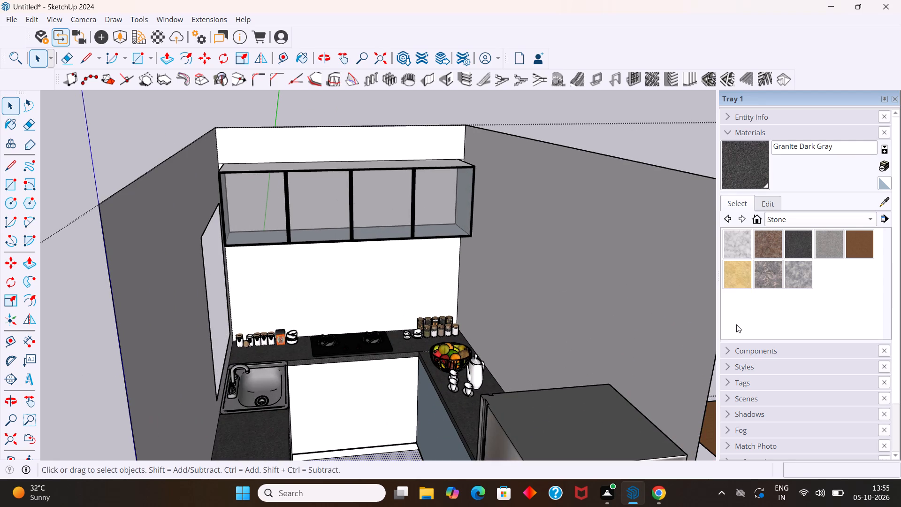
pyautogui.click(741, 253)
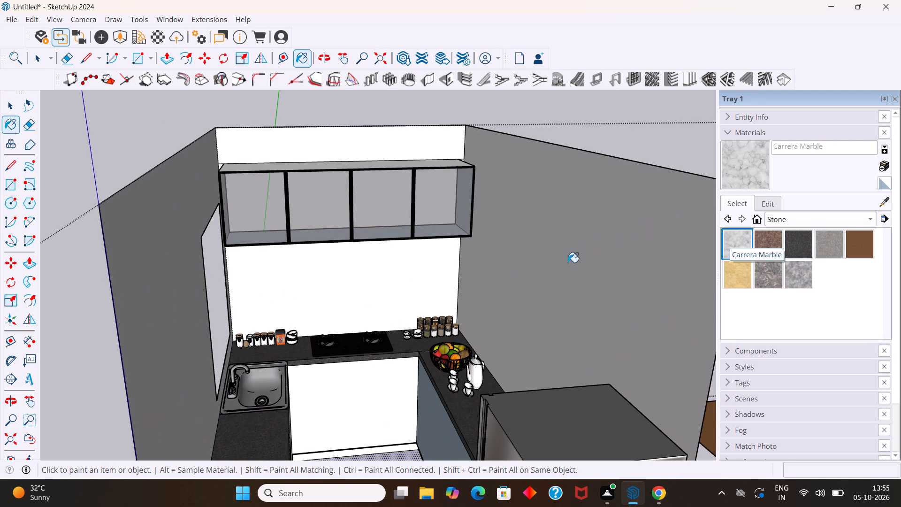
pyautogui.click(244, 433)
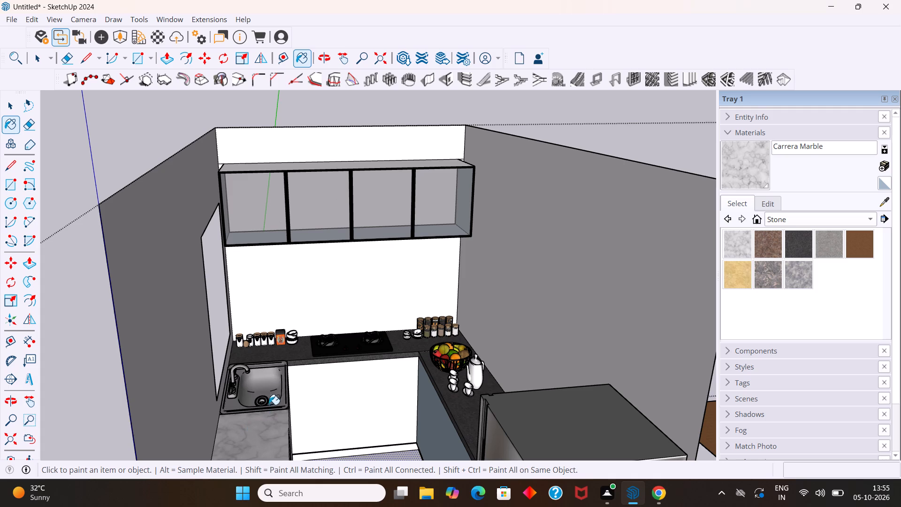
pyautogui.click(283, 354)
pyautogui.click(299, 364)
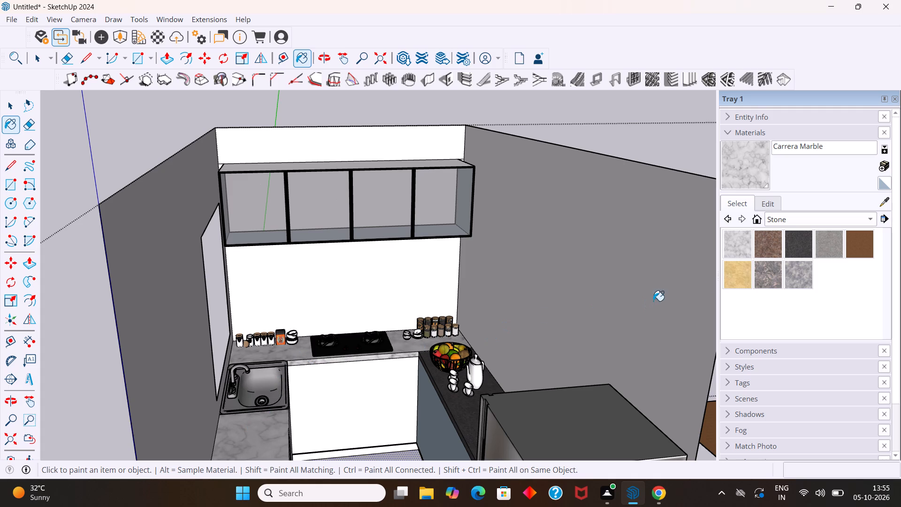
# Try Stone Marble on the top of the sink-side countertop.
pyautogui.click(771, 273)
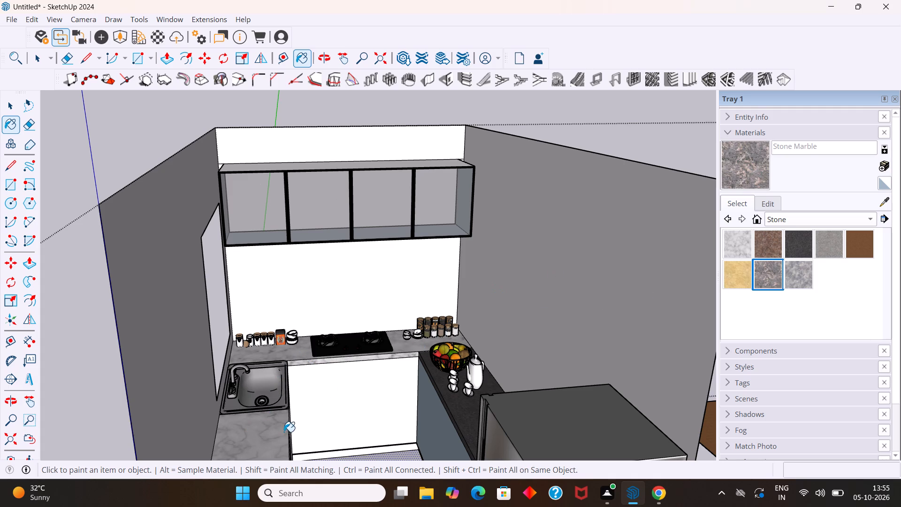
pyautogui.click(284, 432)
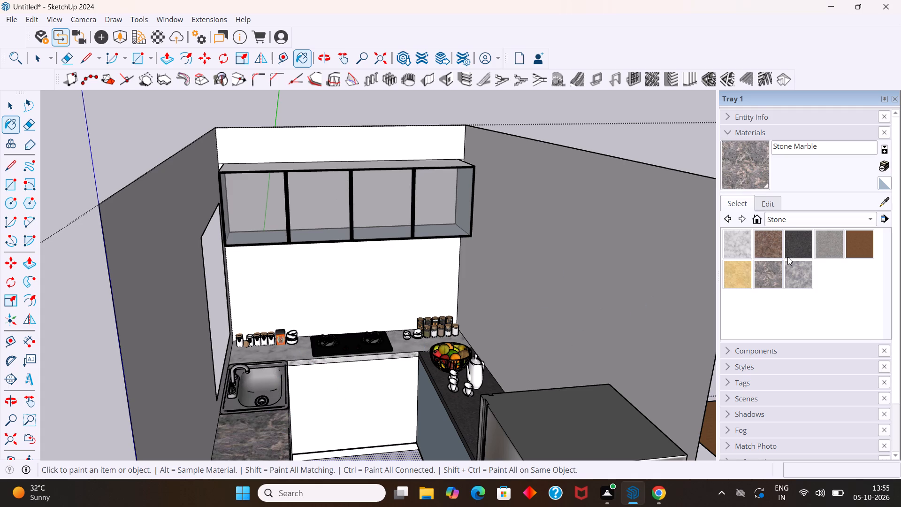
# Repaint the hob-side countertop's top and front edge and the sink-side countertop's top with Granite Dark Gray.
pyautogui.click(800, 246)
pyautogui.click(409, 344)
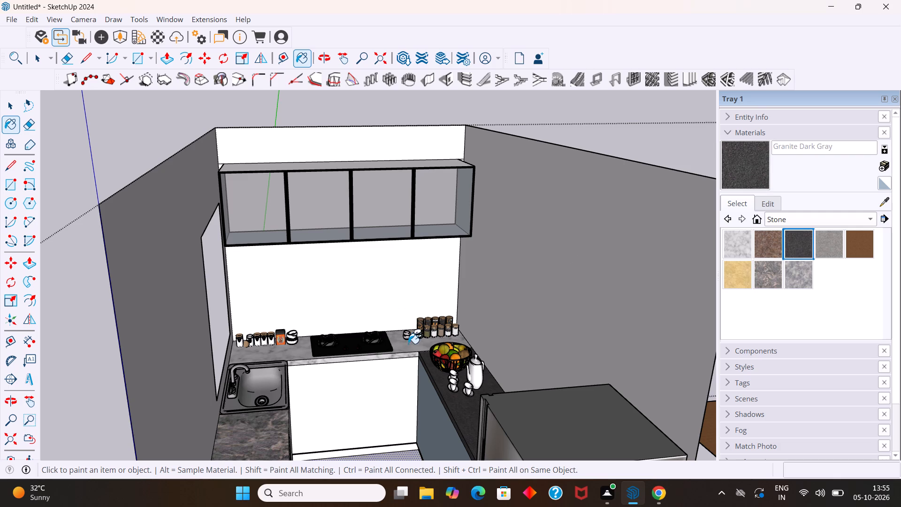
pyautogui.click(390, 359)
pyautogui.click(340, 359)
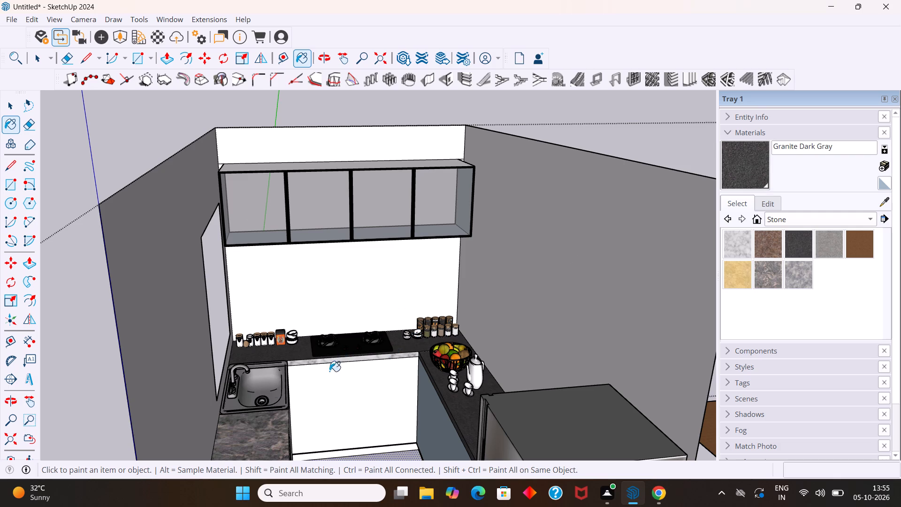
pyautogui.click(246, 434)
# Examine the whole kitchen from above, from its open front and from low angles.
pyautogui.moveTo(325, 421); pyautogui.dragTo(252, 366, button='middle')
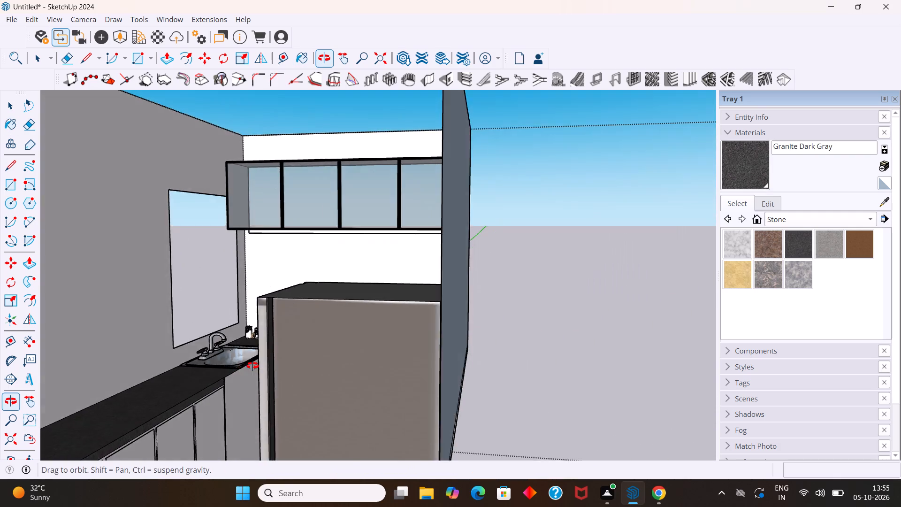
pyautogui.moveTo(252, 366); pyautogui.dragTo(268, 419, button='middle')
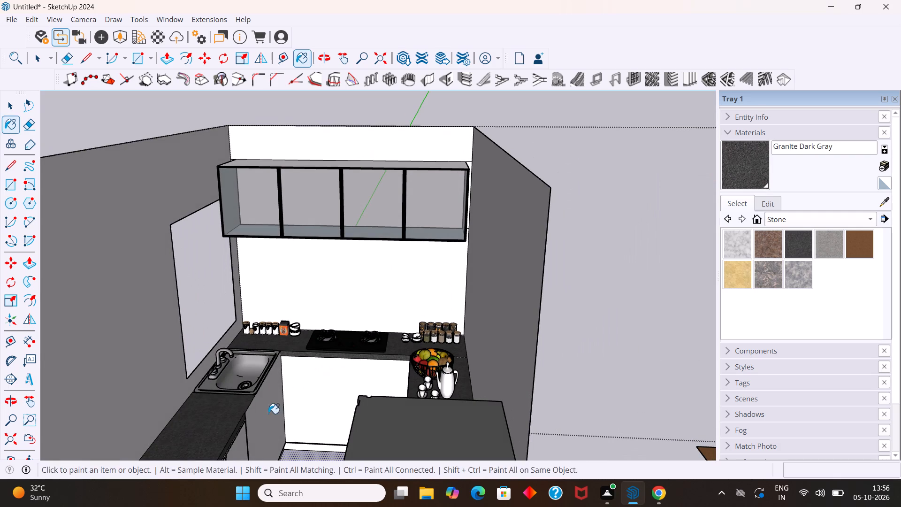
pyautogui.press('space')
pyautogui.scroll(-7, 362, 367)
pyautogui.moveTo(360, 347); pyautogui.dragTo(371, 398, button='middle')
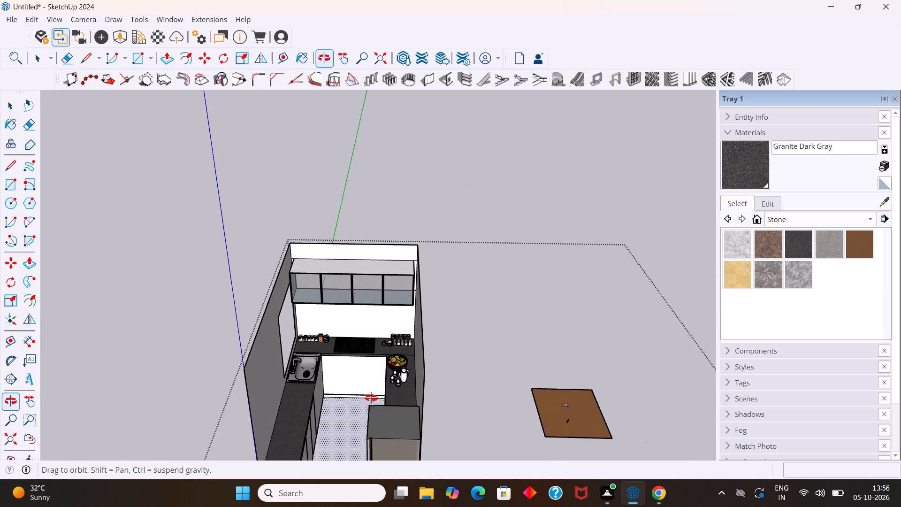
pyautogui.moveTo(371, 398); pyautogui.dragTo(390, 239, button='middle')
pyautogui.scroll(3, 393, 238)
pyautogui.moveTo(393, 240); pyautogui.dragTo(393, 243, button='middle')
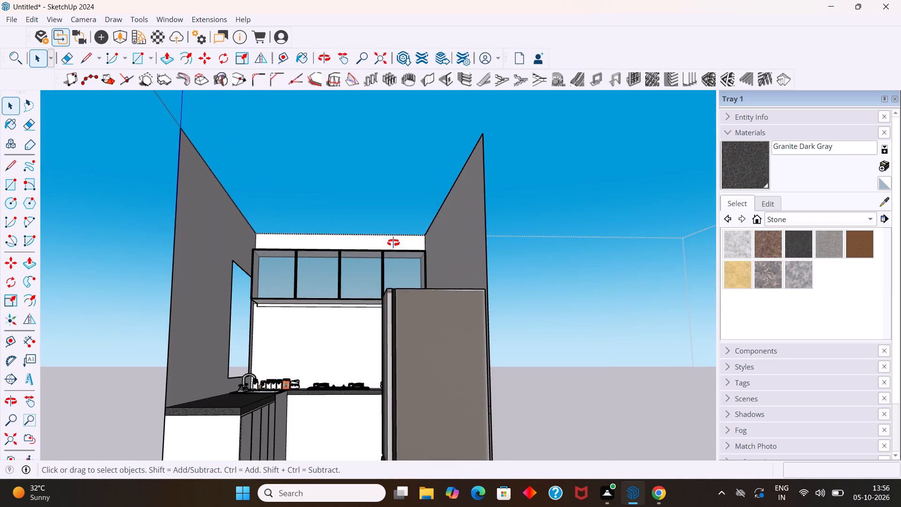
pyautogui.moveTo(393, 243); pyautogui.dragTo(404, 281, button='middle')
pyautogui.scroll(-5, 413, 269)
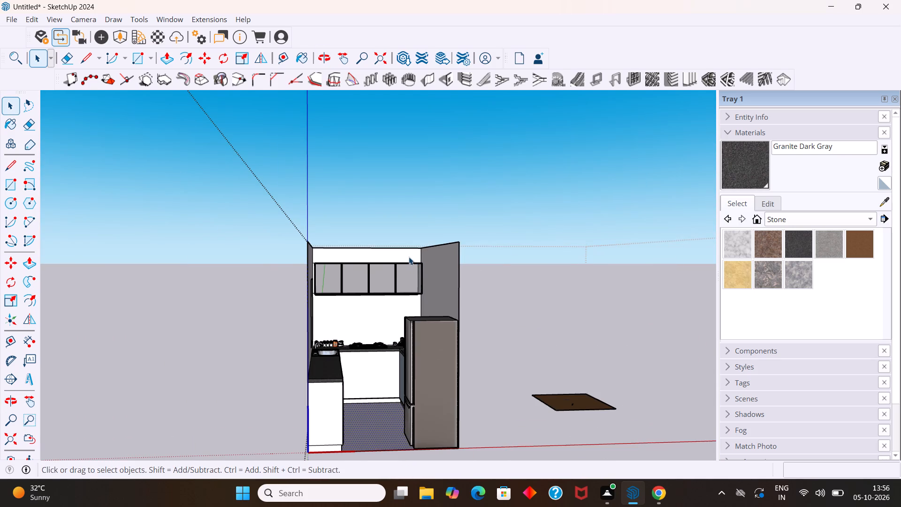
pyautogui.scroll(-3, 409, 257)
pyautogui.moveTo(412, 254); pyautogui.dragTo(407, 204, button='middle')
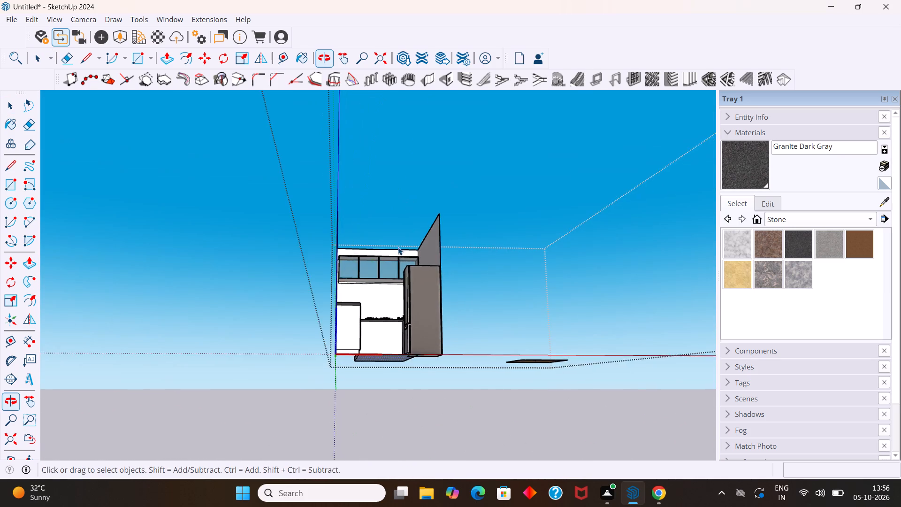
pyautogui.scroll(4, 374, 286)
pyautogui.moveTo(383, 301); pyautogui.dragTo(359, 303, button='middle')
pyautogui.scroll(2, 347, 315)
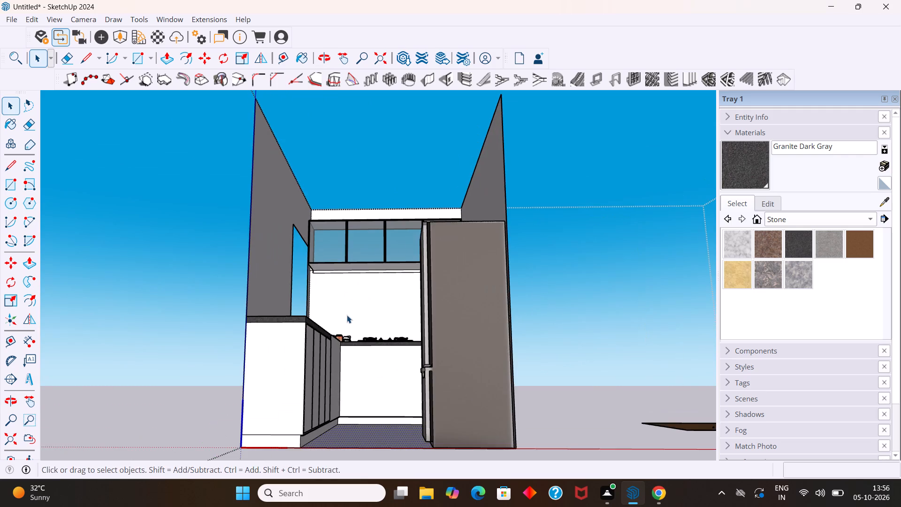
pyautogui.moveTo(347, 315); pyautogui.dragTo(333, 339, button='middle')
pyautogui.scroll(-6, 337, 331)
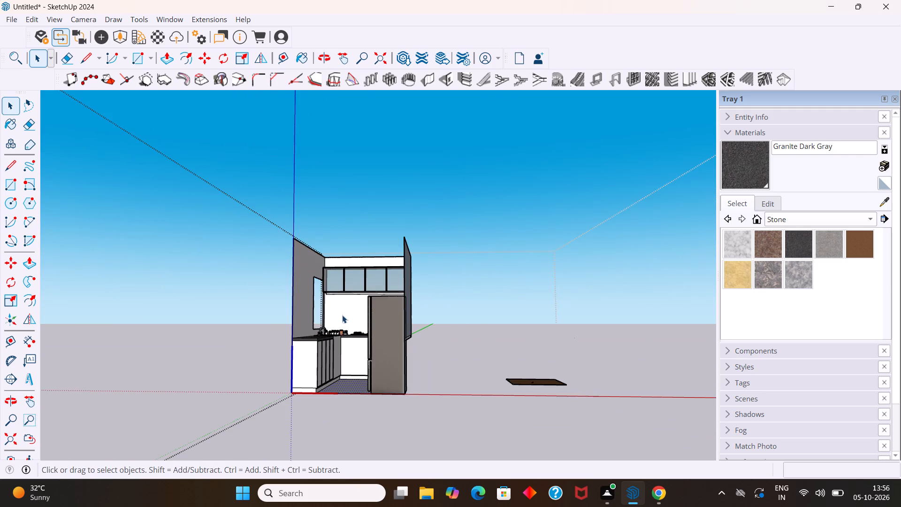
pyautogui.scroll(-1, 340, 315)
pyautogui.moveTo(342, 312); pyautogui.dragTo(363, 334, button='middle')
pyautogui.scroll(-1, 363, 332)
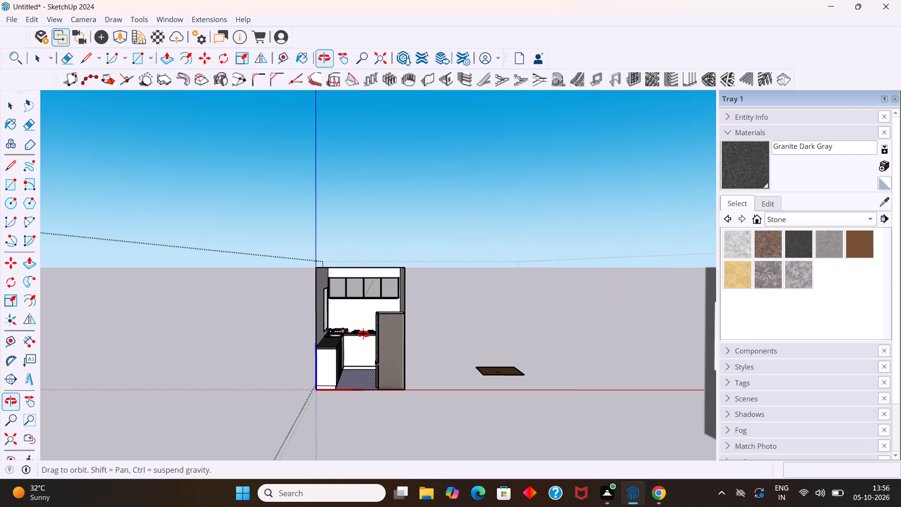
pyautogui.moveTo(363, 334); pyautogui.dragTo(364, 333, button='middle')
# Paint the sink run's end panel and the end of its toe kick with Wood Veneer 02 from the Wood materials.
pyautogui.click(824, 221)
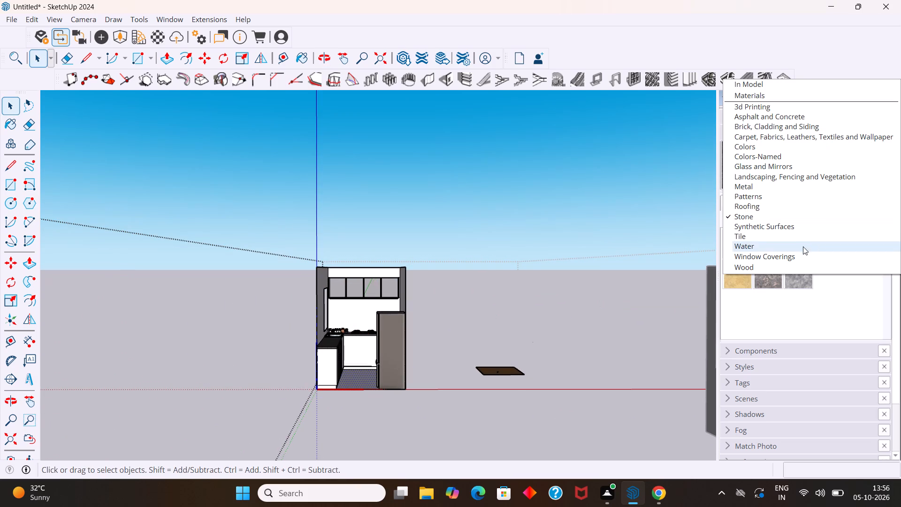
pyautogui.click(786, 269)
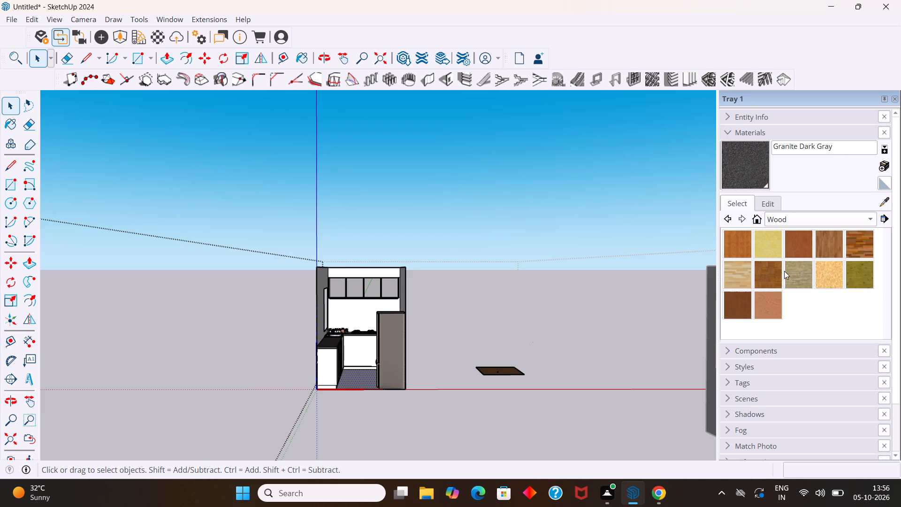
pyautogui.click(763, 308)
pyautogui.scroll(7, 480, 375)
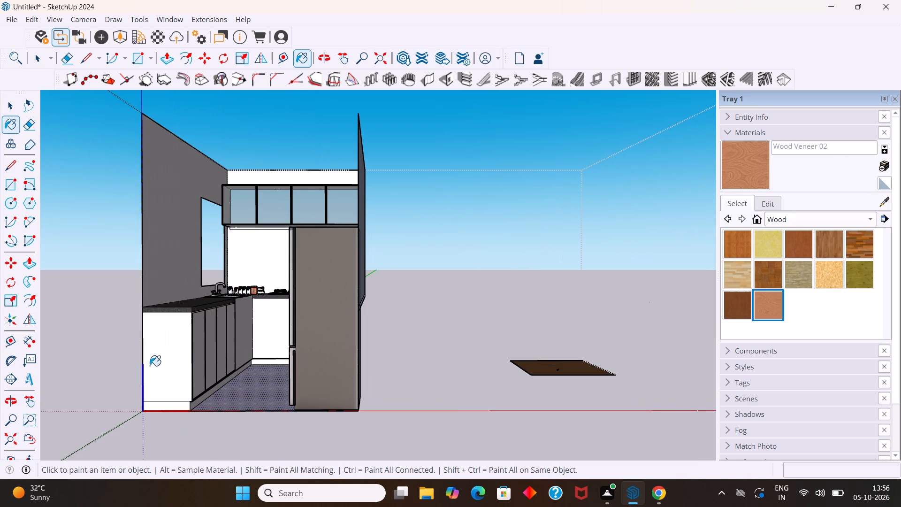
pyautogui.click(163, 365)
pyautogui.click(175, 406)
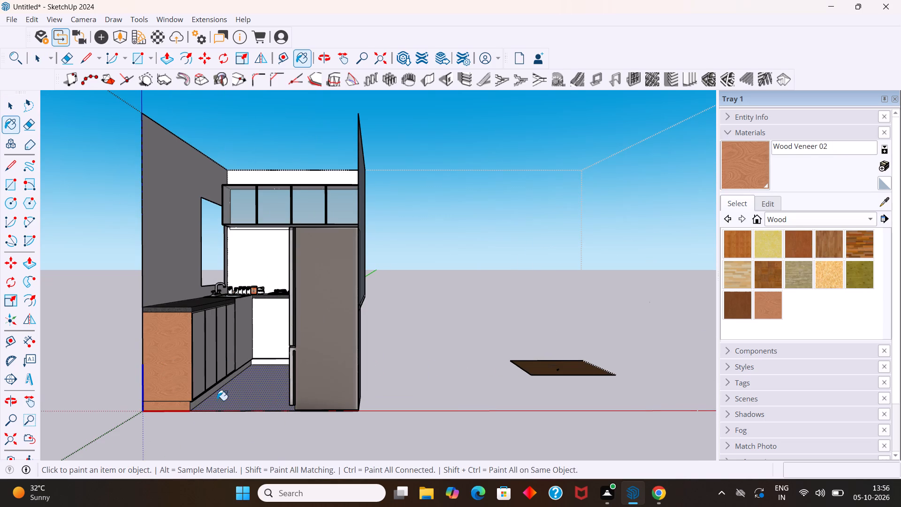
# Paint the sink run's four cabinet doors and the long front of its toe kick with Wood Veneer 02.
pyautogui.moveTo(277, 382); pyautogui.dragTo(202, 376, button='middle')
pyautogui.scroll(7, 143, 357)
pyautogui.click(145, 348)
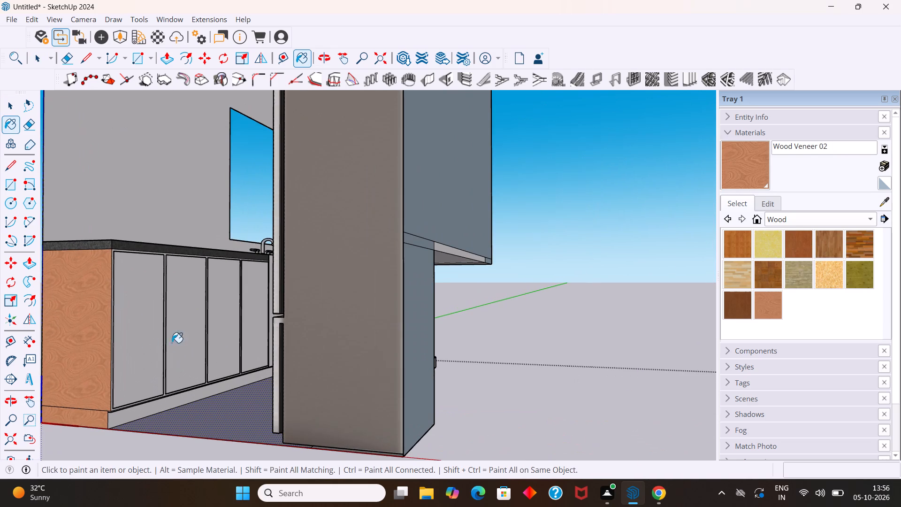
pyautogui.click(183, 339)
pyautogui.click(182, 402)
pyautogui.click(220, 350)
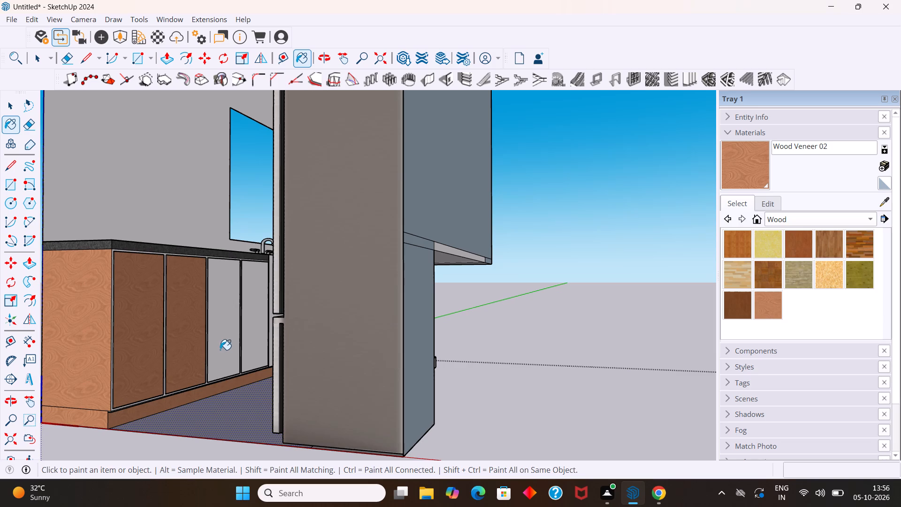
pyautogui.moveTo(227, 346); pyautogui.dragTo(253, 353, button='middle')
pyautogui.click(276, 336)
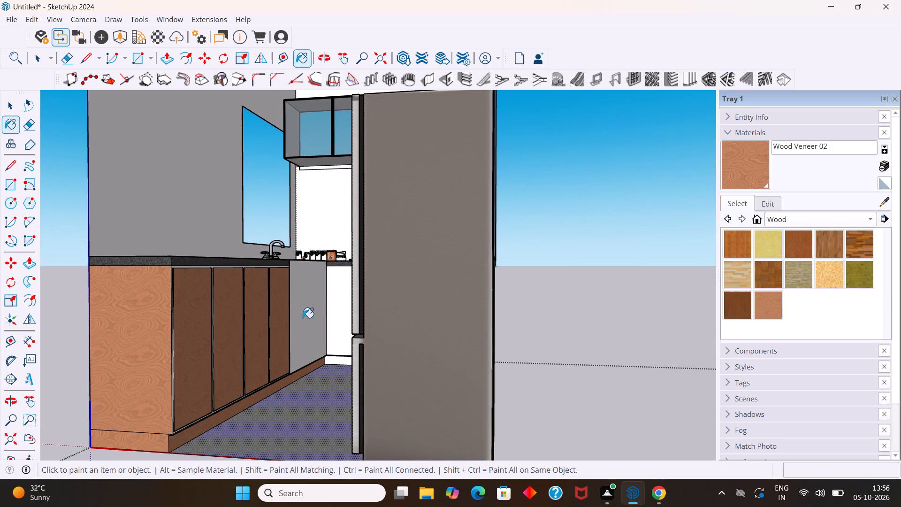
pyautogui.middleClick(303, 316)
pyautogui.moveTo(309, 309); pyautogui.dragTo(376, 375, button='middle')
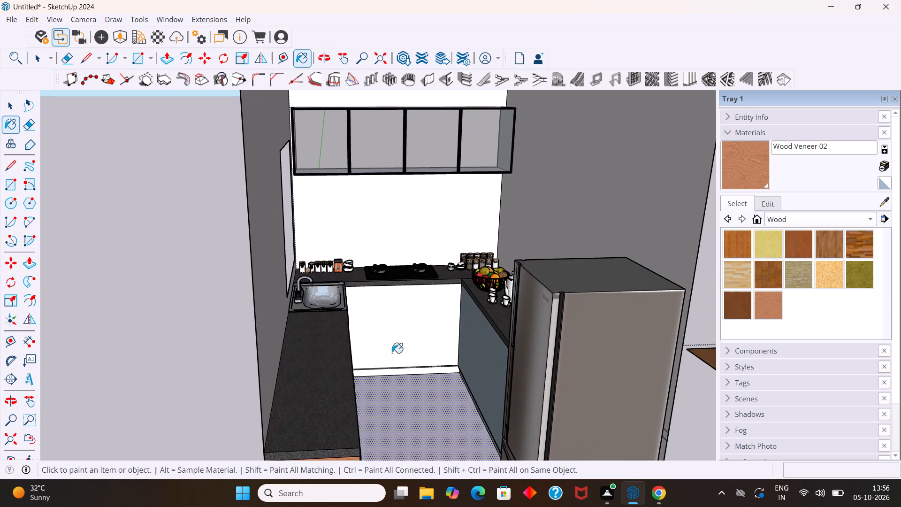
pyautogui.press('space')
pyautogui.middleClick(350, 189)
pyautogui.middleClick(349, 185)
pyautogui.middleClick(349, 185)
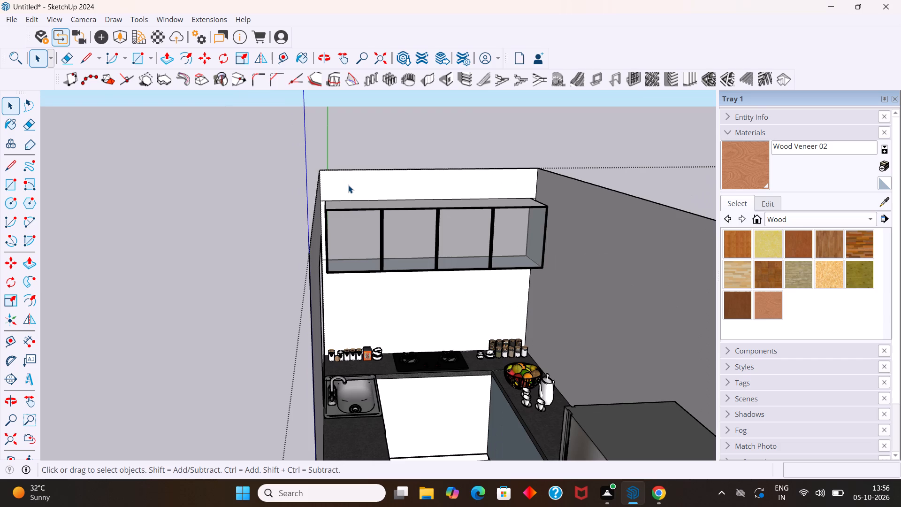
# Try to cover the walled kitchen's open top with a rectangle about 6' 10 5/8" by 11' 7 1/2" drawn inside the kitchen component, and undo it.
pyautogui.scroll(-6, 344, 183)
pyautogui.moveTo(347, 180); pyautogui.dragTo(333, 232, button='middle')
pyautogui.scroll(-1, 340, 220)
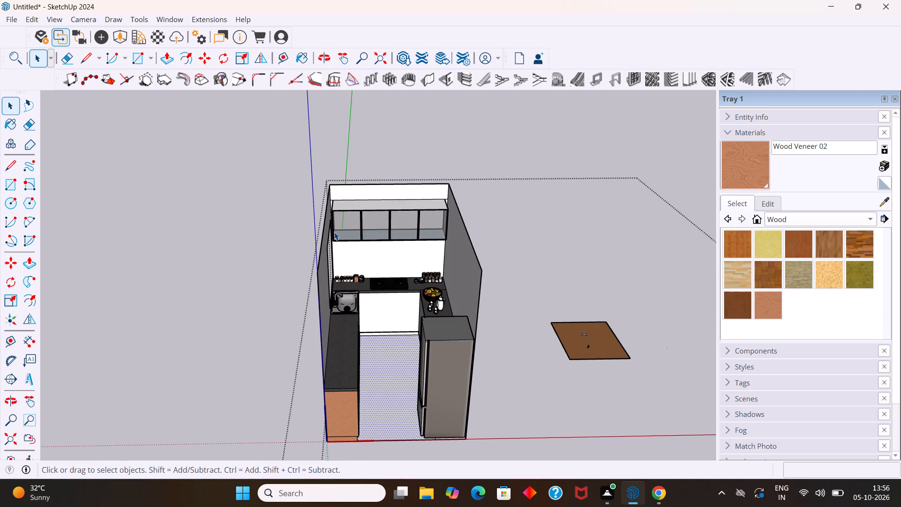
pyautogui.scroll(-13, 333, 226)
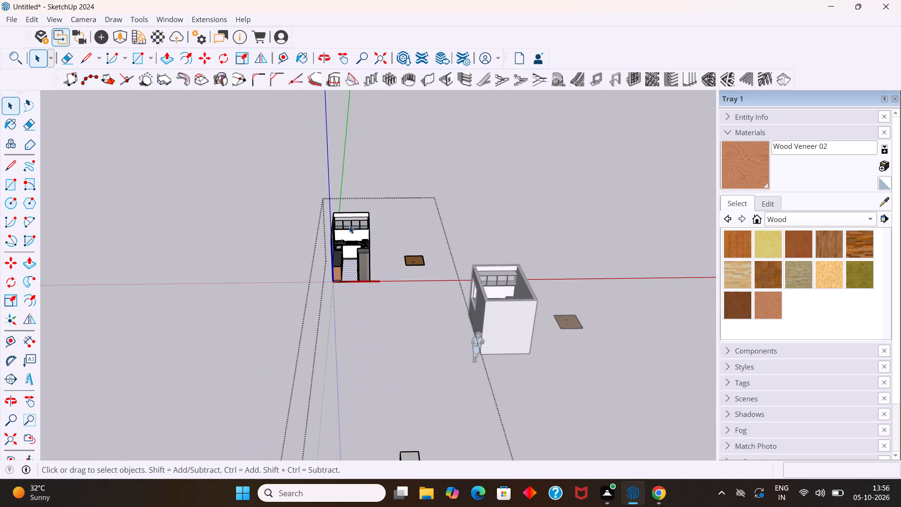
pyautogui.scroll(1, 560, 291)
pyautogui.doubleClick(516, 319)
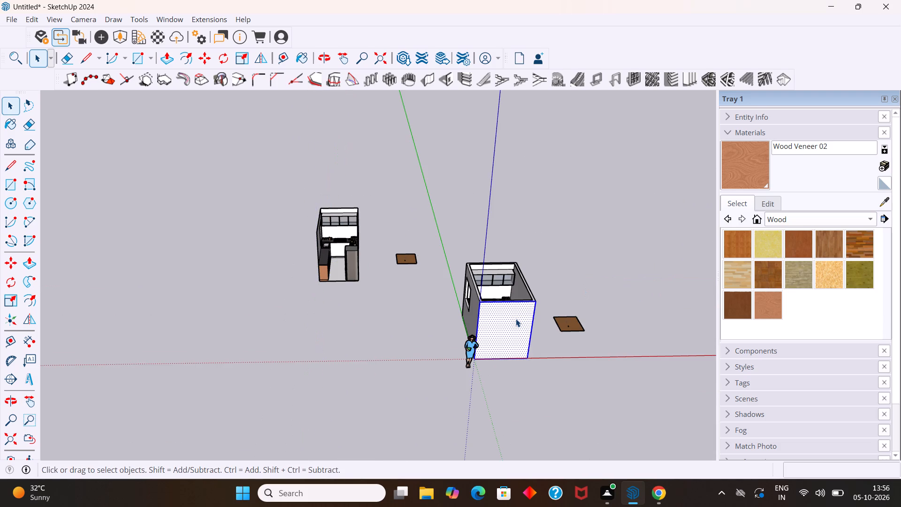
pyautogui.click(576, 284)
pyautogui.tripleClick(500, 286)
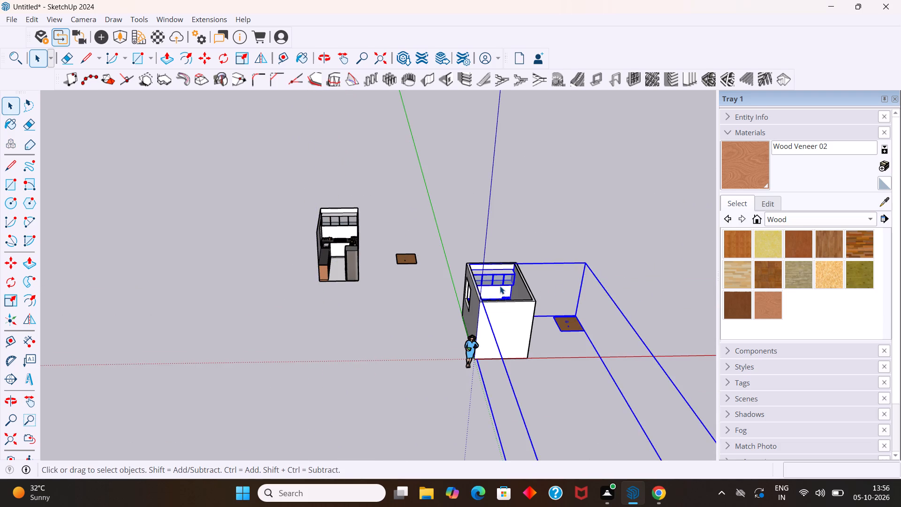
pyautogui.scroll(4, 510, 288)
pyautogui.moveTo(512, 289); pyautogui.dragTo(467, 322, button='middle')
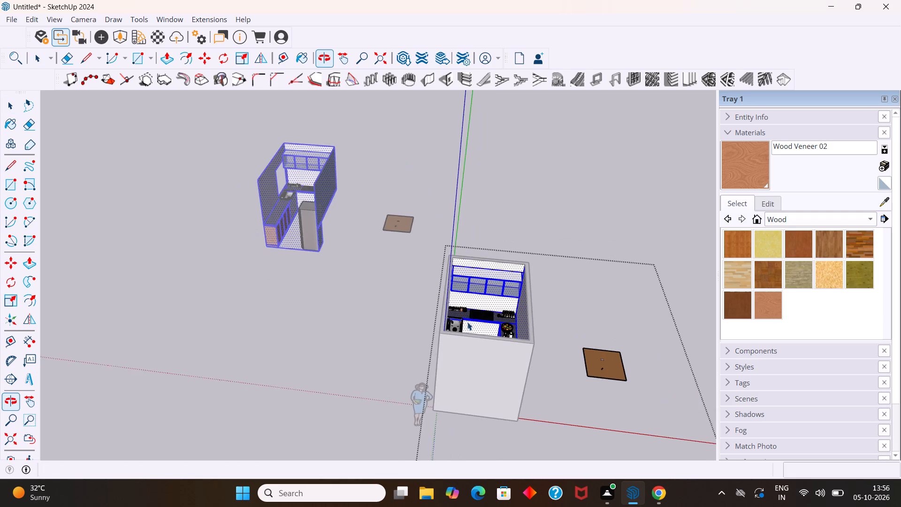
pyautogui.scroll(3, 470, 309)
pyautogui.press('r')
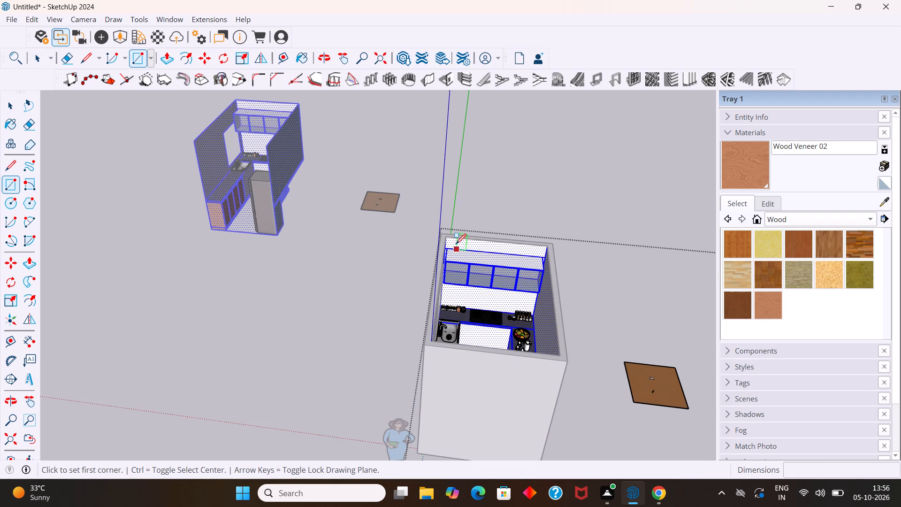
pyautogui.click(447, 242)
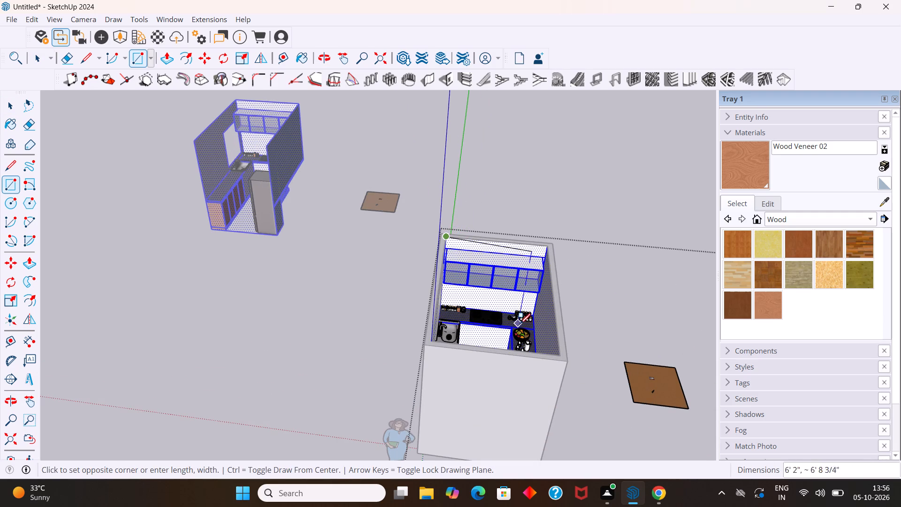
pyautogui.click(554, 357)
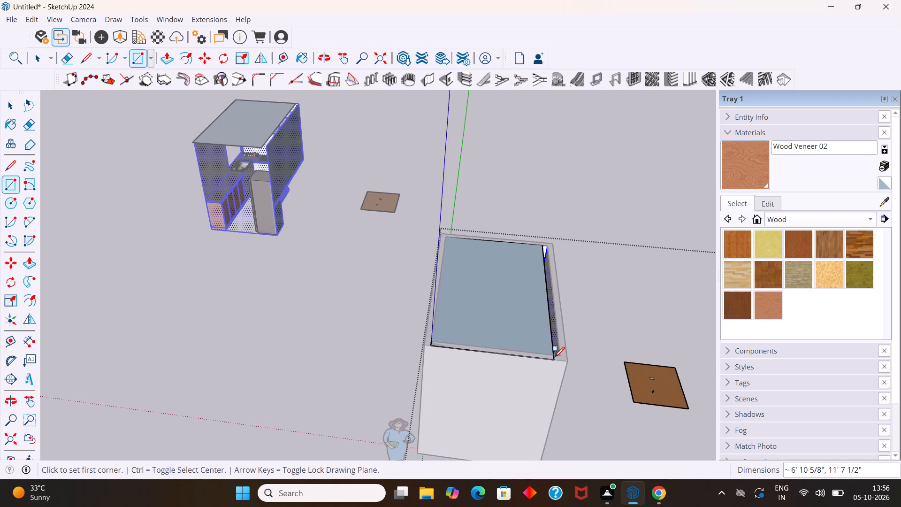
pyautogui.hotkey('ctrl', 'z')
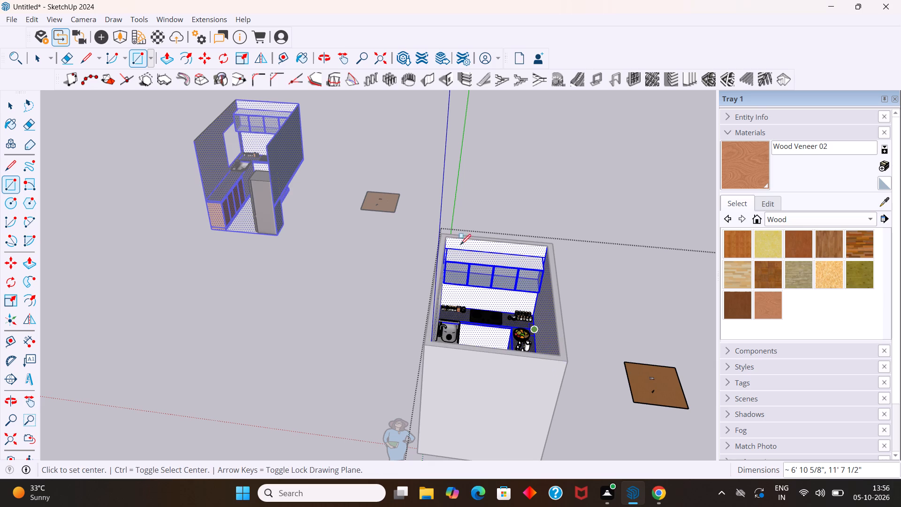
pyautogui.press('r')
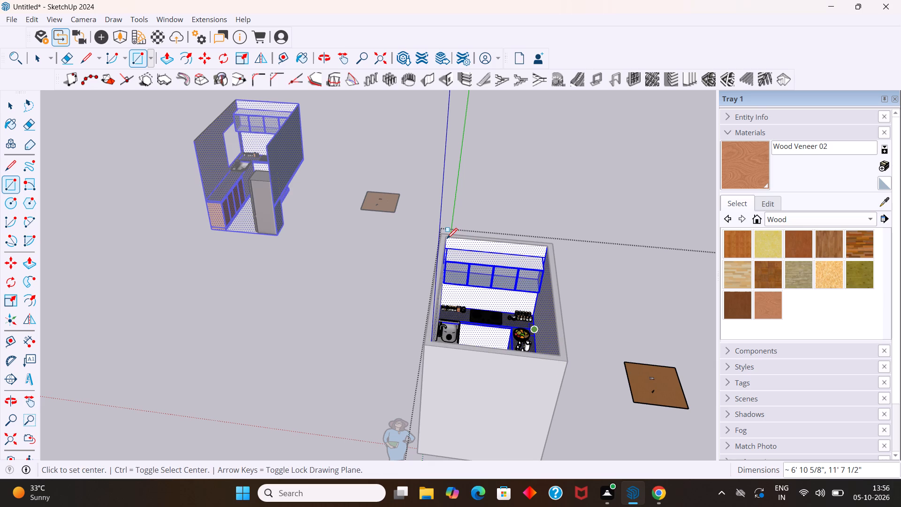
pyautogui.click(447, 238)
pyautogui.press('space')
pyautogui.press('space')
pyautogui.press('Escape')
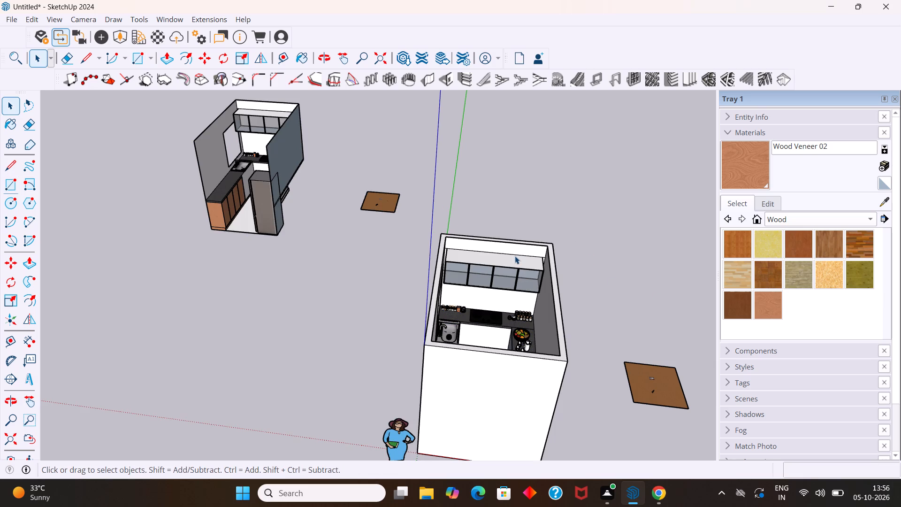
# Outside the component, draw a 7' 3" by 11' 3" ceiling rectangle between the inner top corners of the walls and make it a group.
pyautogui.press('r')
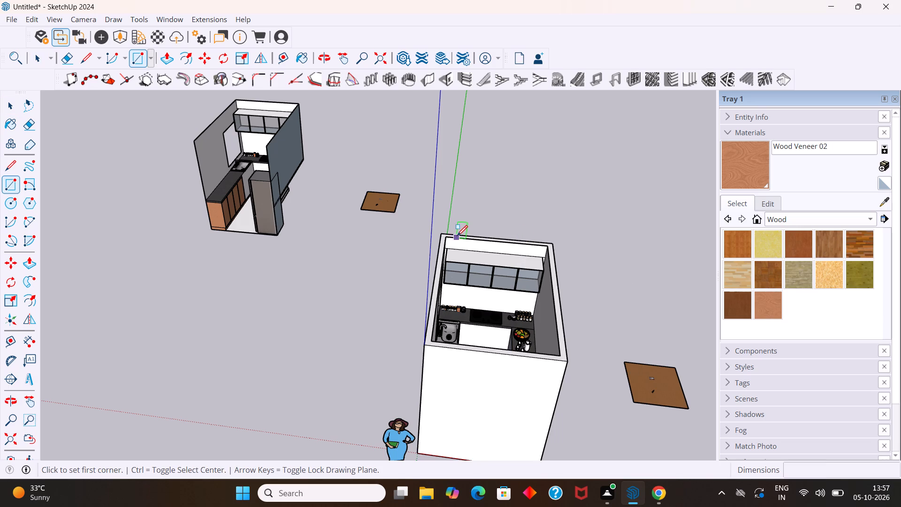
pyautogui.click(450, 237)
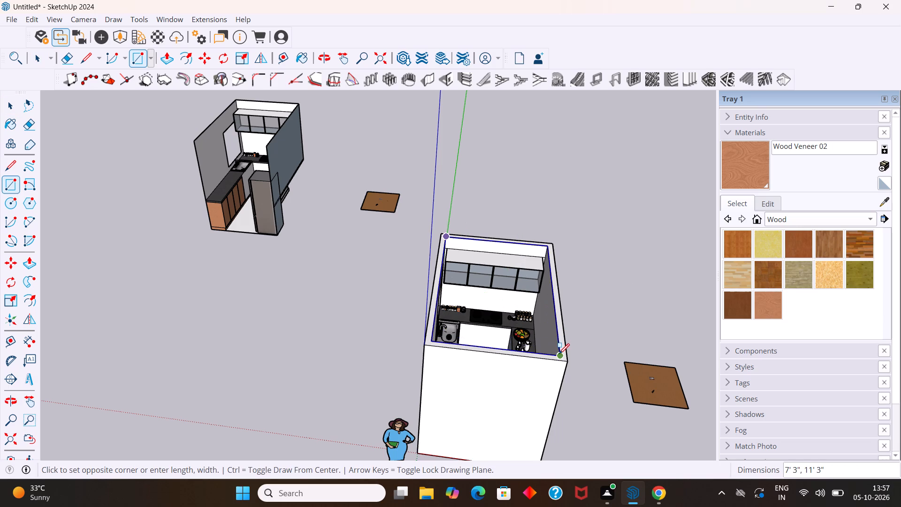
pyautogui.click(559, 355)
pyautogui.press('space')
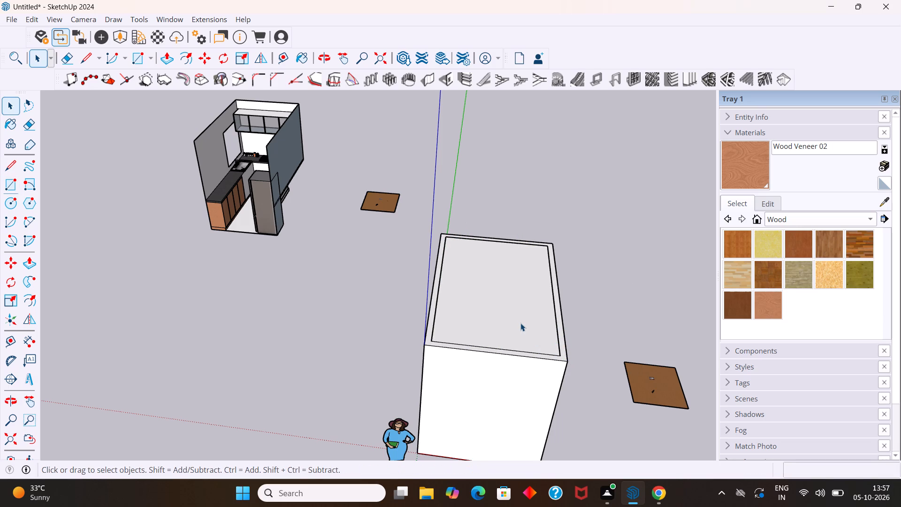
pyautogui.click(508, 302)
pyautogui.rightClick(508, 303)
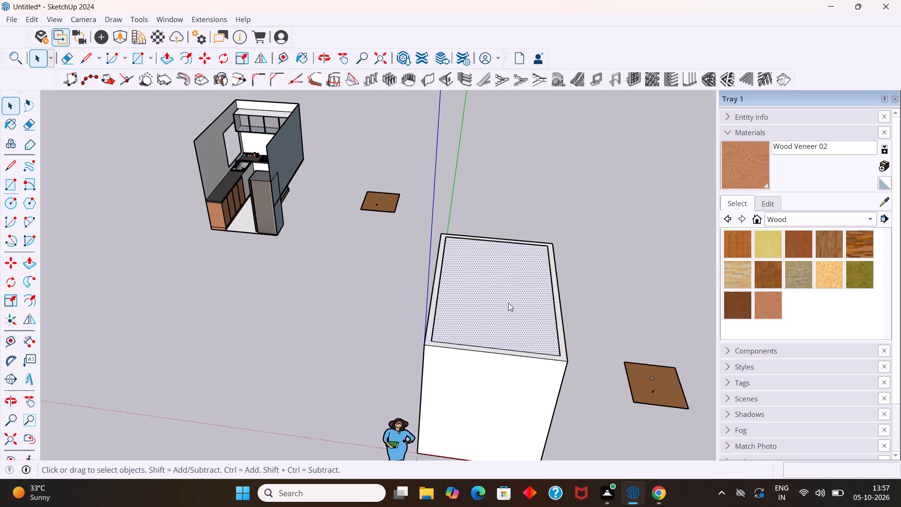
pyautogui.click(544, 180)
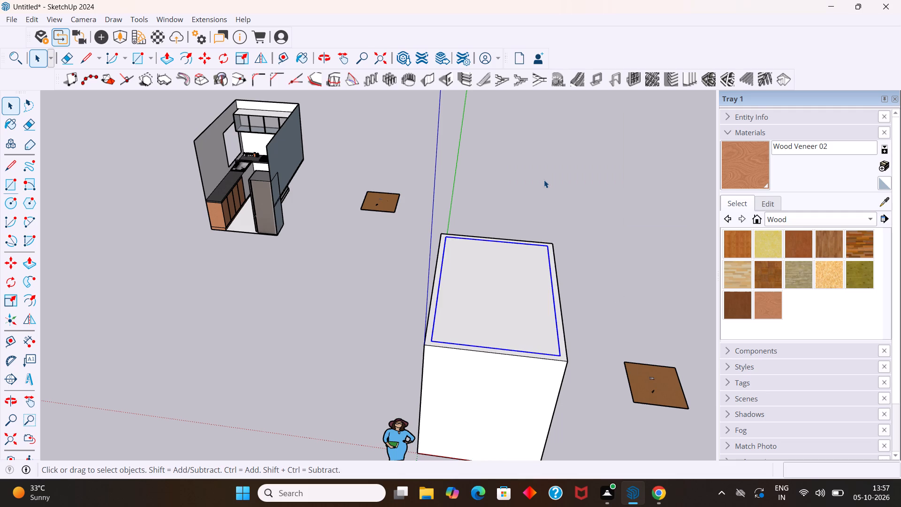
# Open the separate open-fronted kitchen copy for editing.
pyautogui.moveTo(333, 276); pyautogui.dragTo(382, 253)
pyautogui.moveTo(382, 253); pyautogui.dragTo(394, 248)
pyautogui.moveTo(334, 241); pyautogui.dragTo(448, 187, button='middle')
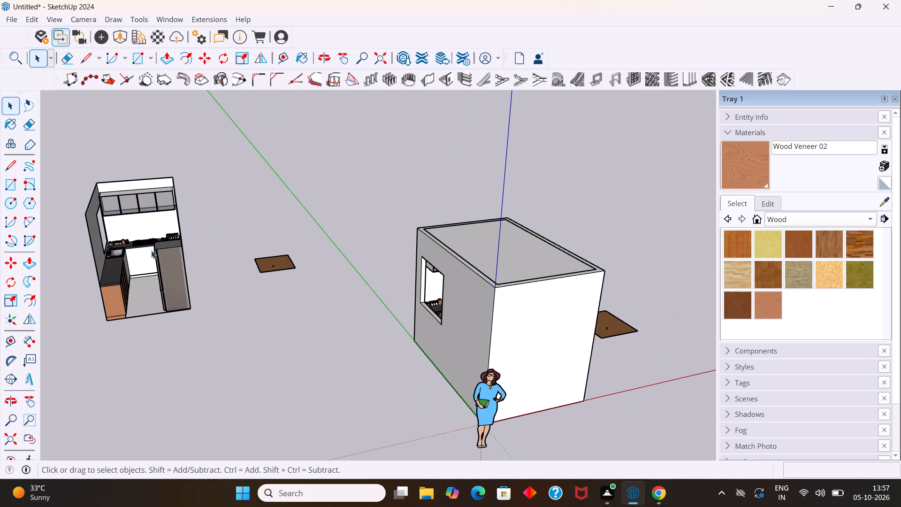
pyautogui.click(147, 263)
pyautogui.moveTo(150, 296); pyautogui.dragTo(149, 287)
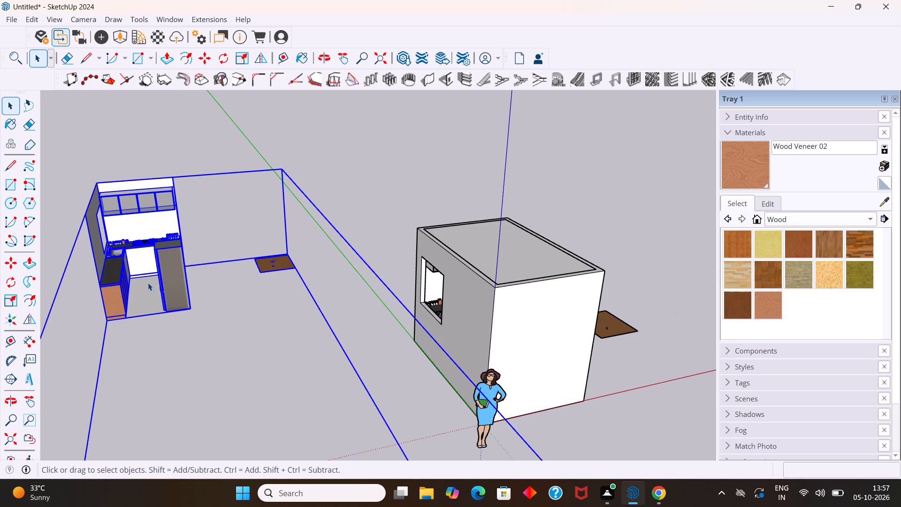
pyautogui.click(148, 284)
pyautogui.doubleClick(145, 279)
pyautogui.moveTo(162, 291); pyautogui.dragTo(206, 219, button='middle')
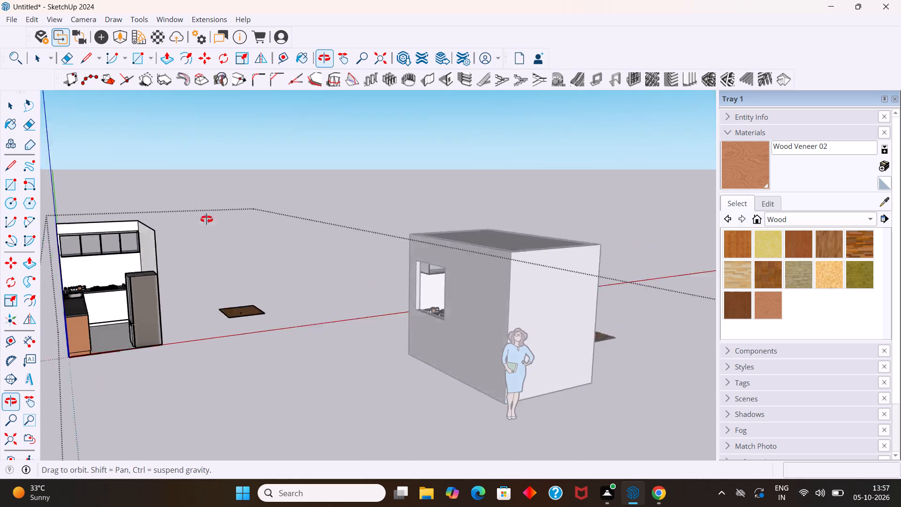
pyautogui.moveTo(206, 219); pyautogui.dragTo(188, 223, button='middle')
pyautogui.scroll(1, 188, 223)
pyautogui.scroll(-3, 188, 223)
# In the Enscape Material Editor, set the spaghetti_A1 material's type to Self-illuminated with a luminance of 22,629 cd/m².
pyautogui.click(159, 39)
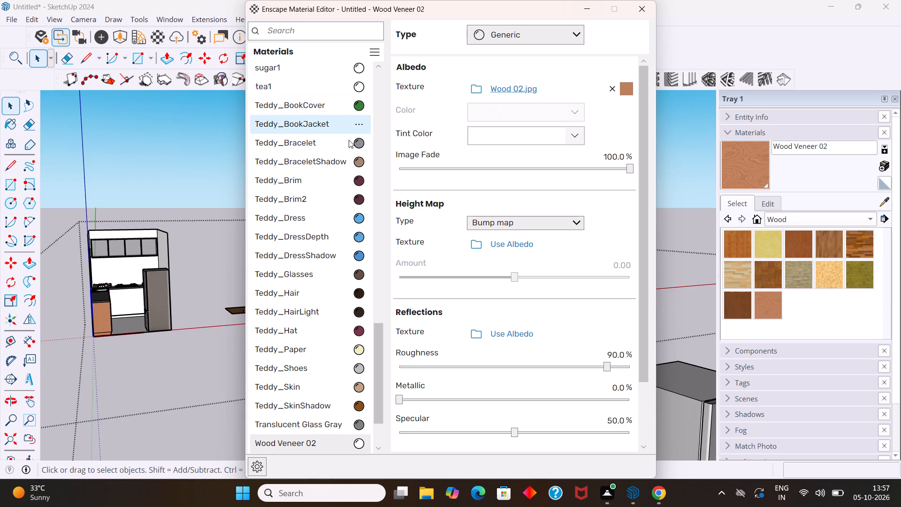
pyautogui.scroll(-10, 349, 140)
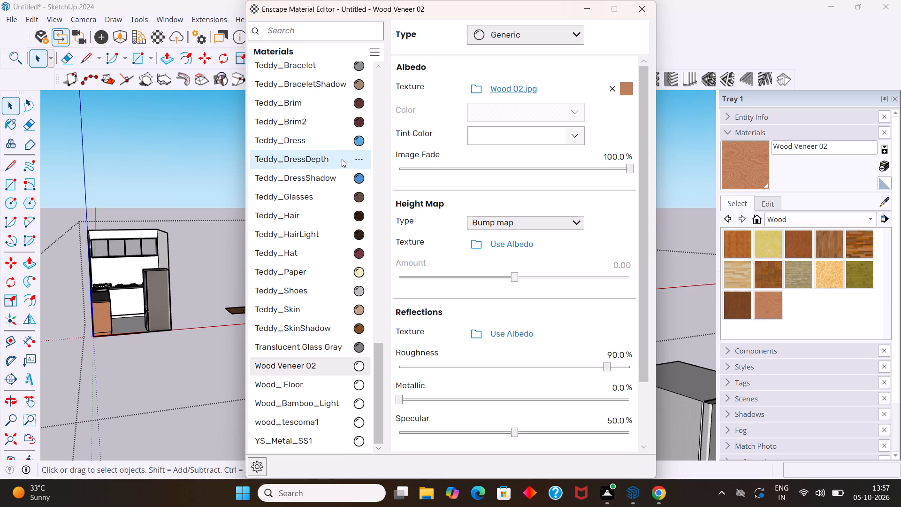
pyautogui.scroll(7, 339, 113)
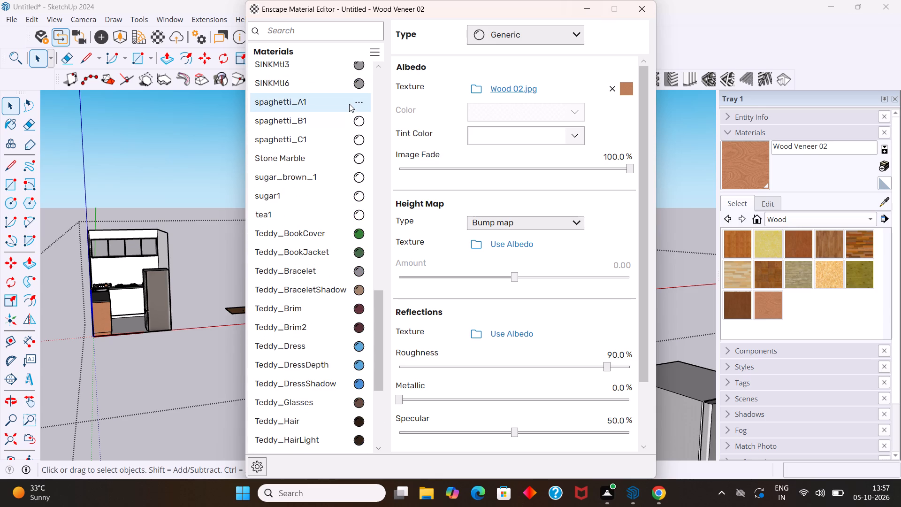
pyautogui.click(349, 103)
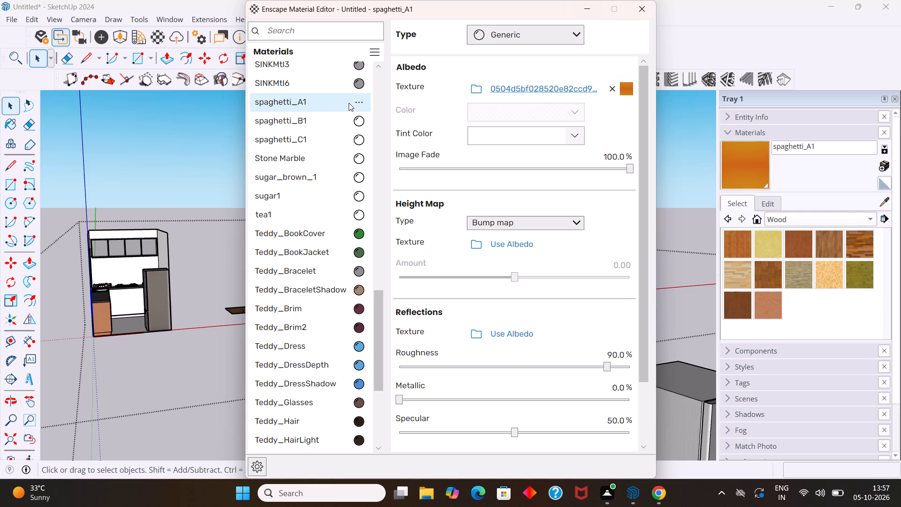
pyautogui.click(550, 34)
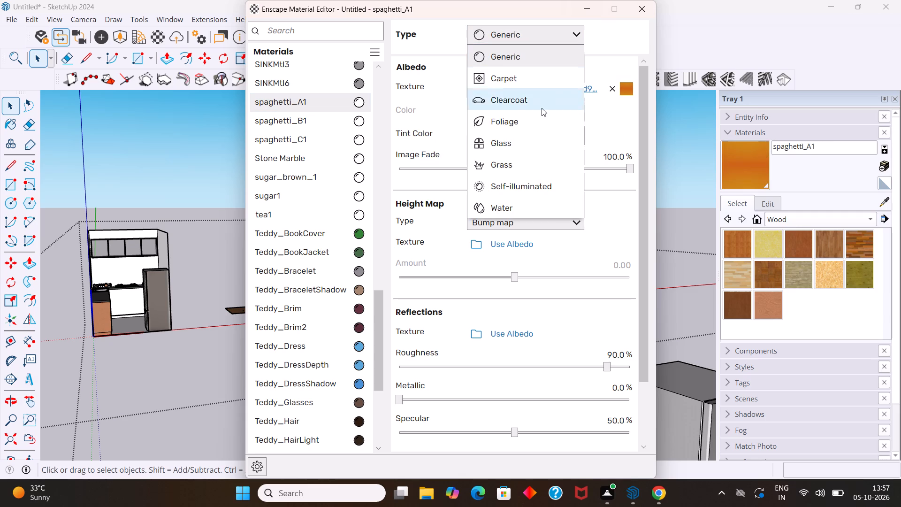
pyautogui.click(535, 180)
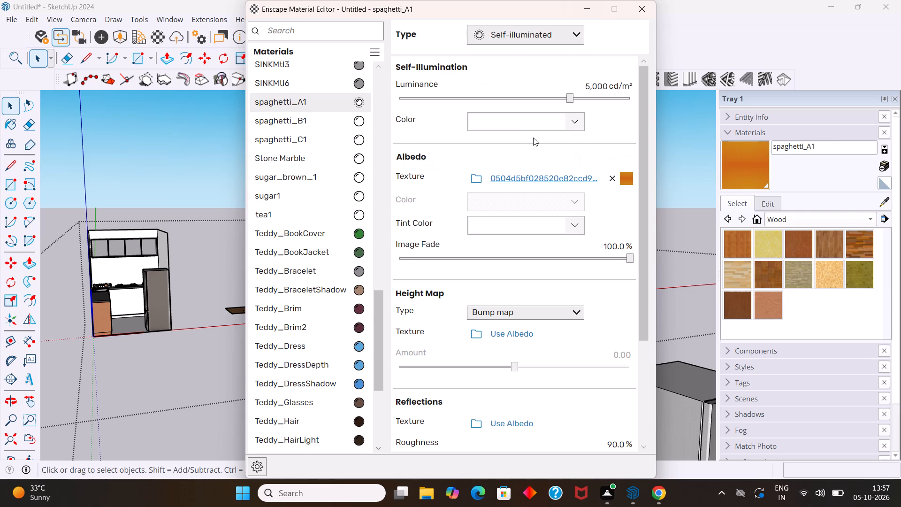
pyautogui.click(589, 99)
pyautogui.click(600, 98)
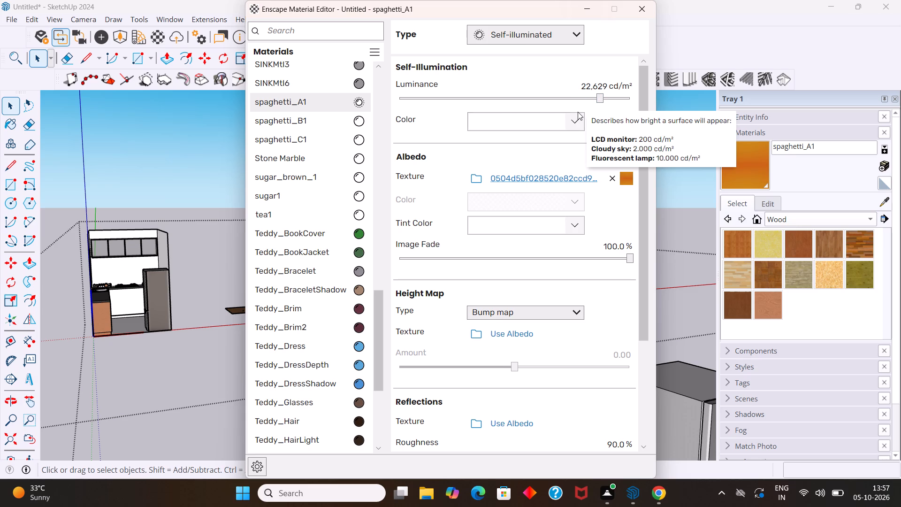
# Set both the self-illumination colour and the albedo tint colour of spaghetti_A1 to pale yellow.
pyautogui.click(572, 115)
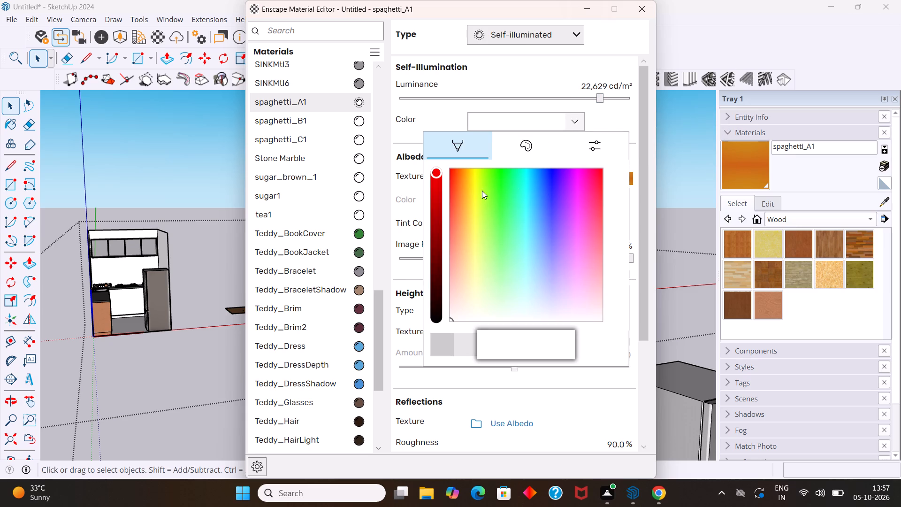
pyautogui.click(476, 239)
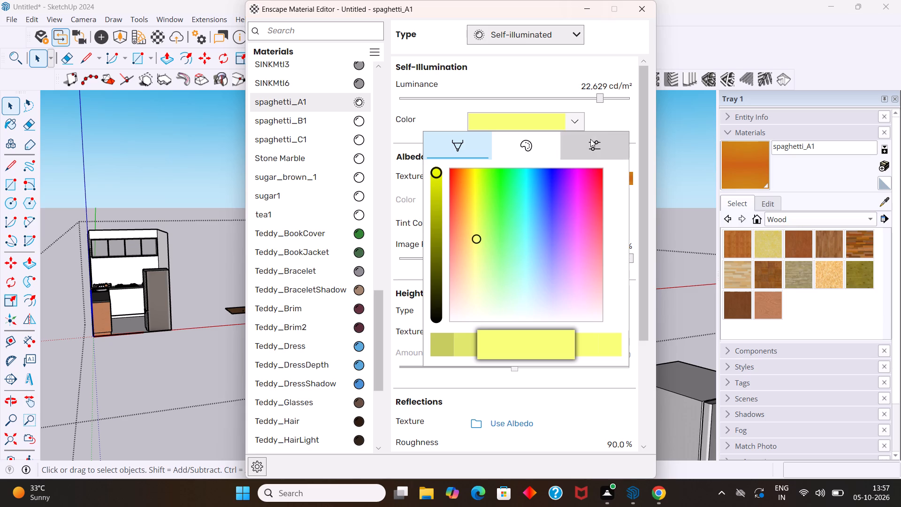
pyautogui.click(598, 112)
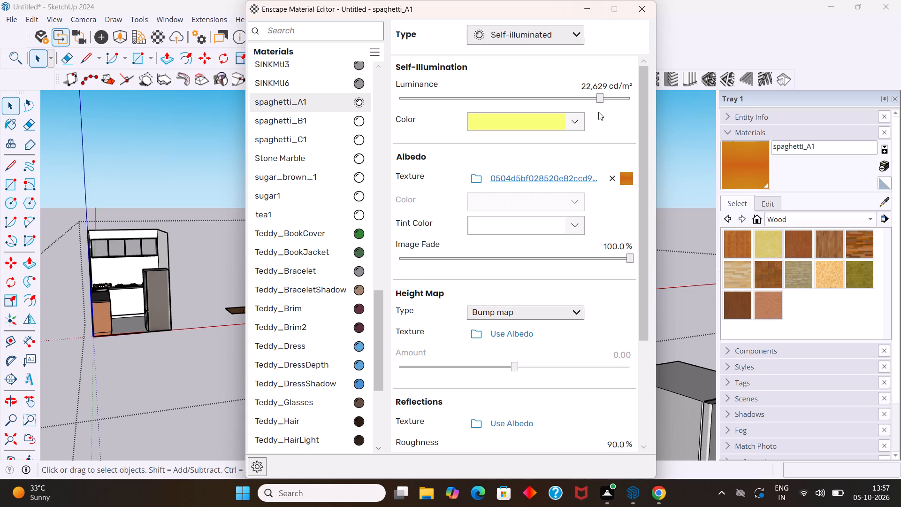
pyautogui.click(572, 223)
pyautogui.click(475, 341)
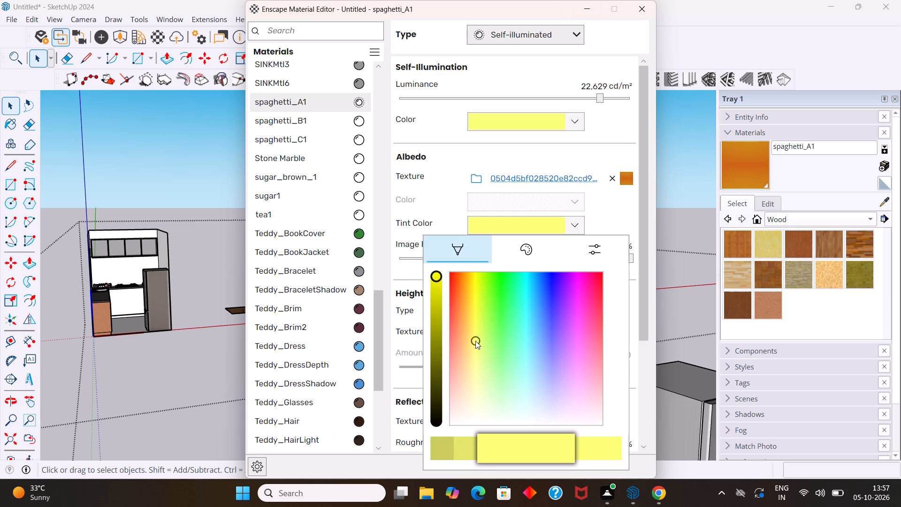
pyautogui.click(597, 210)
# Set the reflection roughness of spaghetti_A1 to 0%.
pyautogui.scroll(-2, 583, 211)
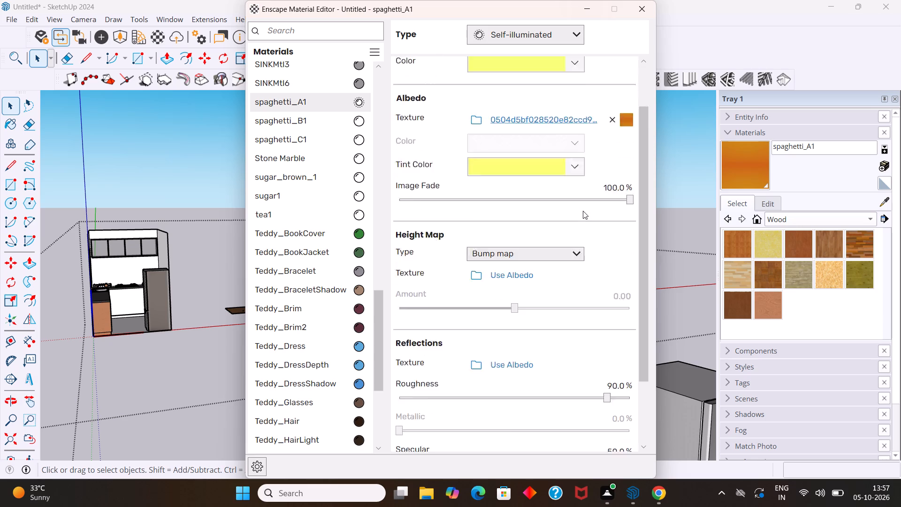
pyautogui.scroll(-1, 583, 211)
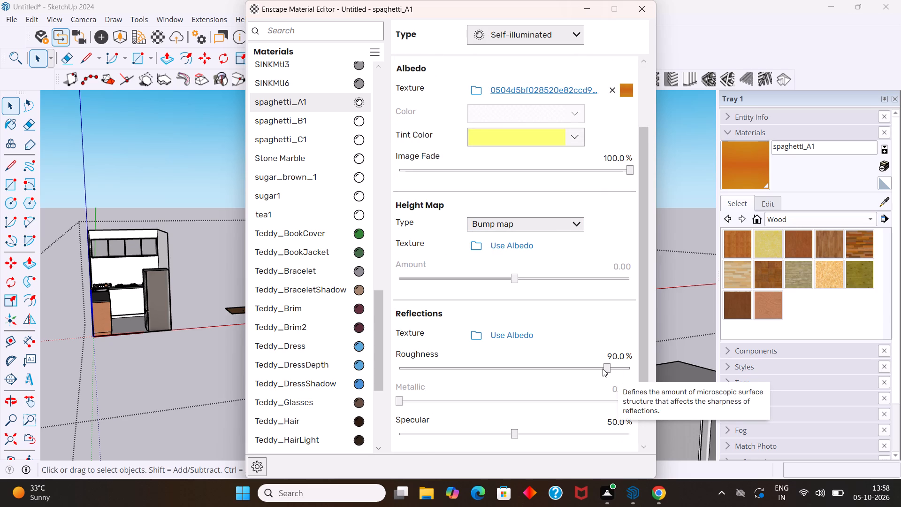
pyautogui.moveTo(603, 369); pyautogui.dragTo(389, 375)
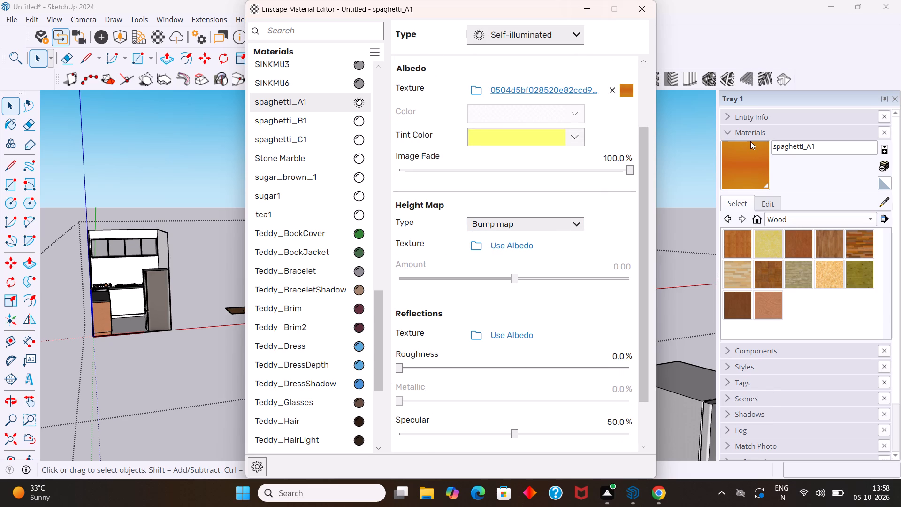
# Close the Enscape Material Editor.
pyautogui.click(688, 165)
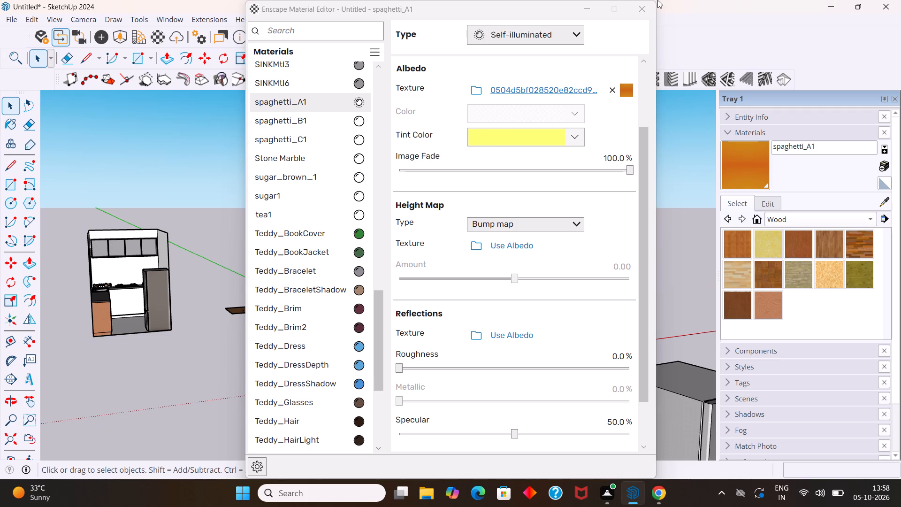
pyautogui.click(641, 14)
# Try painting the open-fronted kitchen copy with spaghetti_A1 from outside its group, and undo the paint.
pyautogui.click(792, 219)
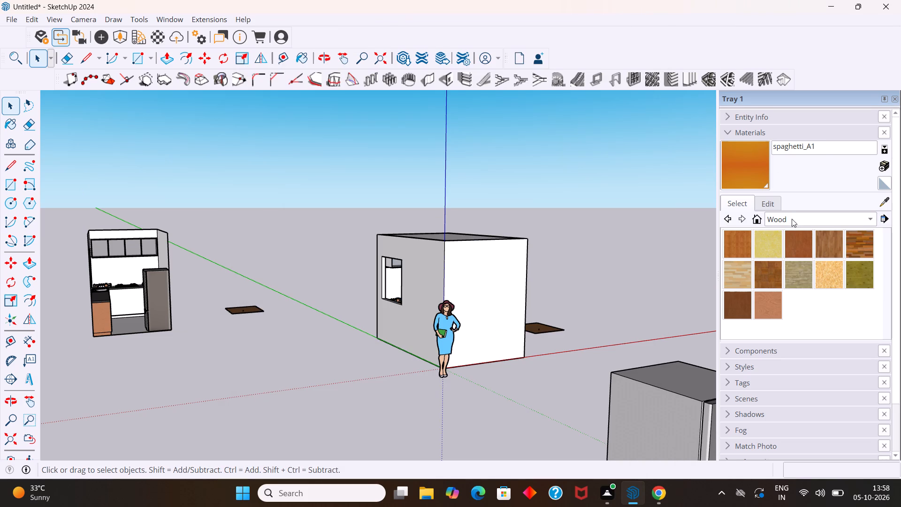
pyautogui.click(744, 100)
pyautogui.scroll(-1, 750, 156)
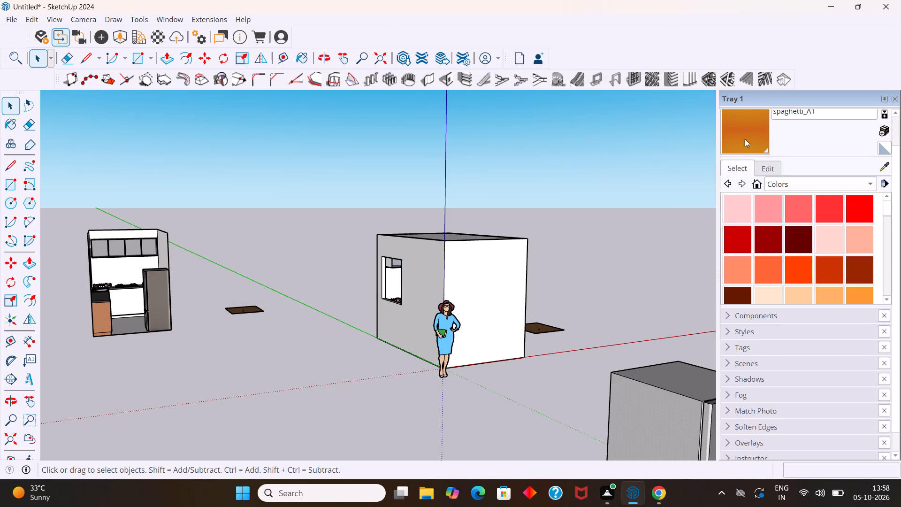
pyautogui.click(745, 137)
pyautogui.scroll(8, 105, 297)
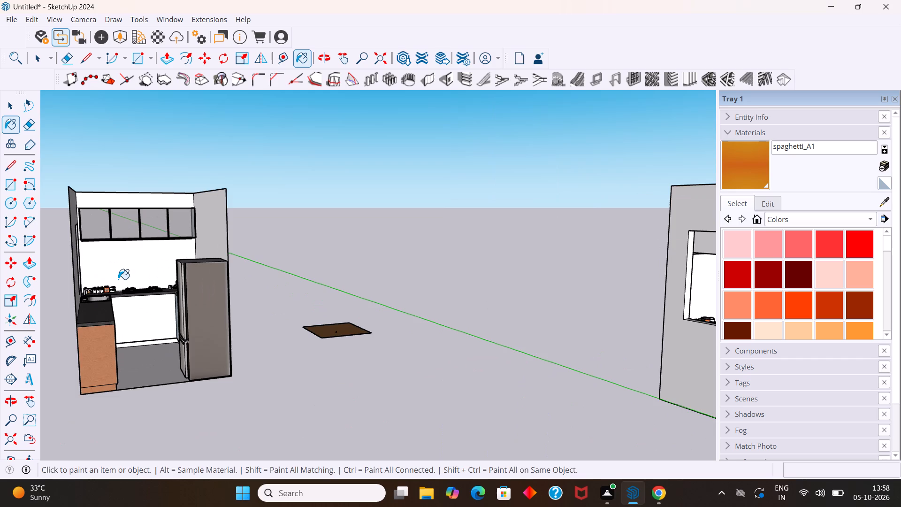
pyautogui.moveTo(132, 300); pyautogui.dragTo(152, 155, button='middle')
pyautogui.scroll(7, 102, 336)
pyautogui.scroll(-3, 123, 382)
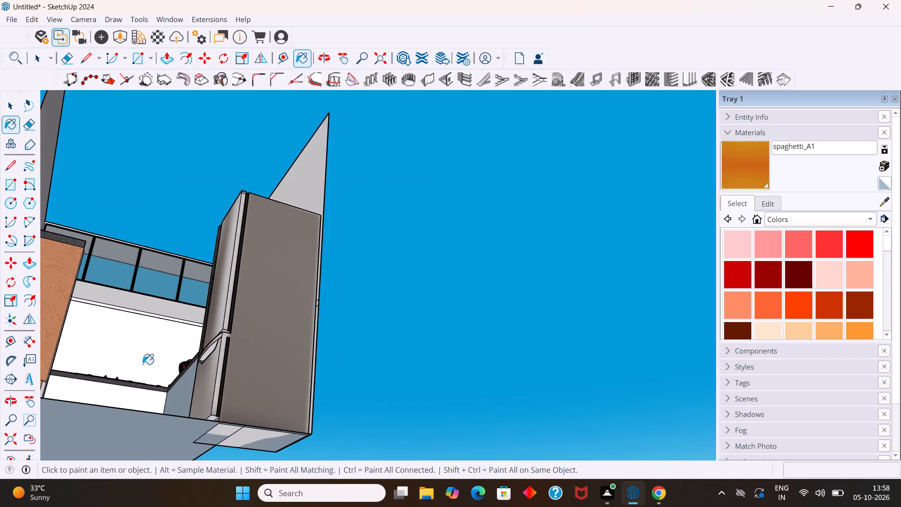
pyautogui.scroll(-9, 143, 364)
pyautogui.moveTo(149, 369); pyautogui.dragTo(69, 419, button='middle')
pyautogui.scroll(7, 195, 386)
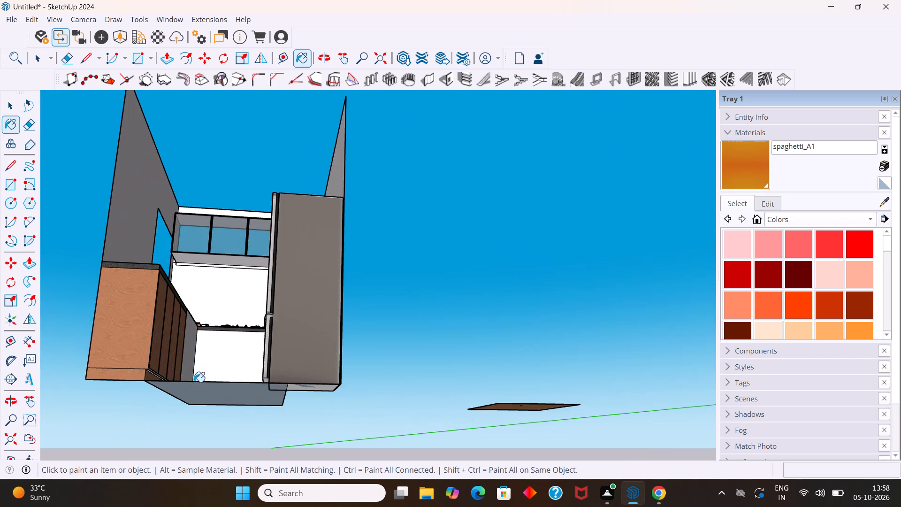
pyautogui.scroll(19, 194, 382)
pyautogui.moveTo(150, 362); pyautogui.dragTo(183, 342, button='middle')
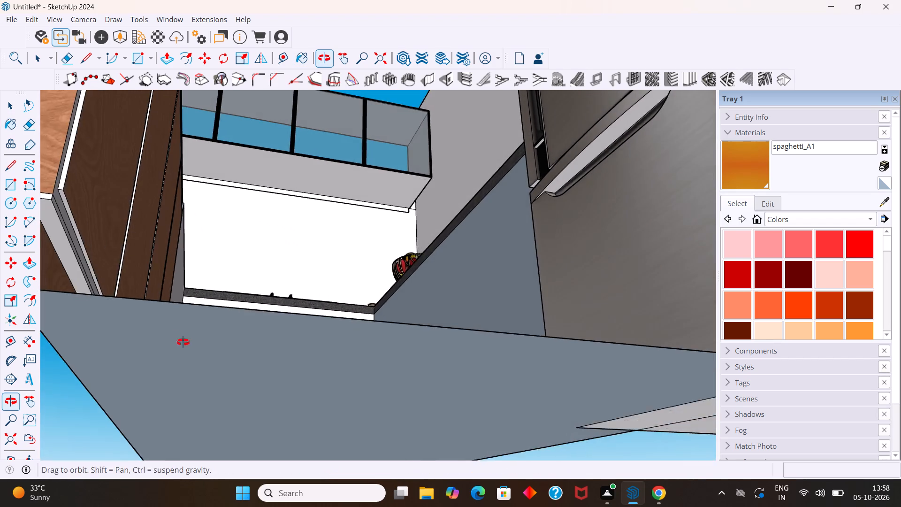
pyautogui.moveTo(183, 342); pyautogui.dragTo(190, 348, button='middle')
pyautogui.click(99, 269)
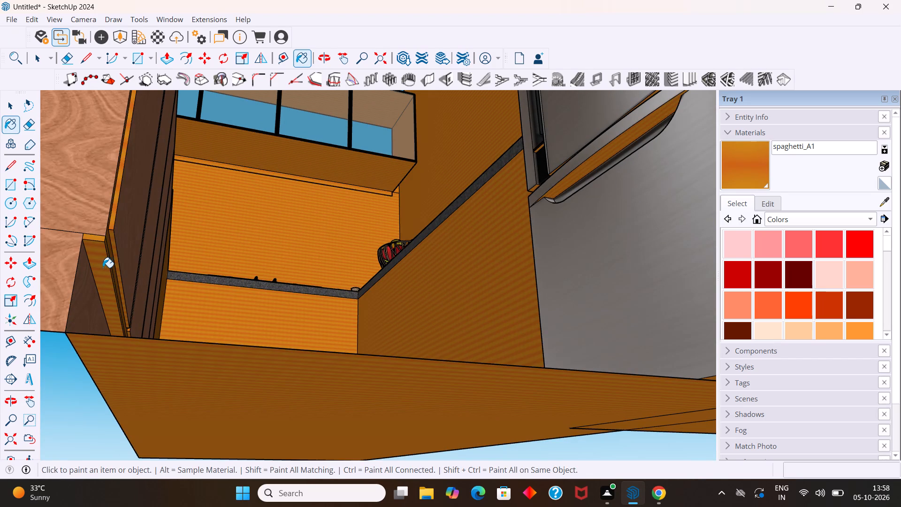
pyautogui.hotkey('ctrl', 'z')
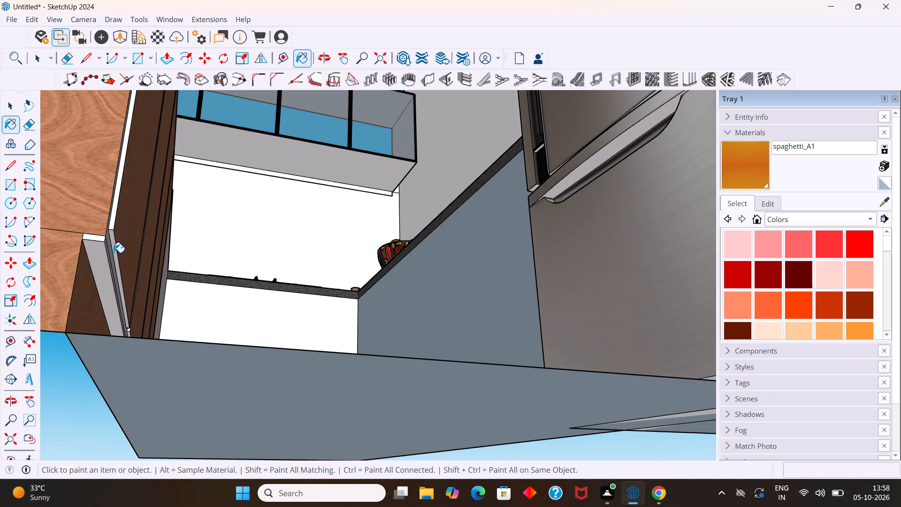
# Open the open-fronted kitchen copy for editing so its individual faces can be painted.
pyautogui.scroll(-20, 112, 257)
pyautogui.scroll(-4, 112, 257)
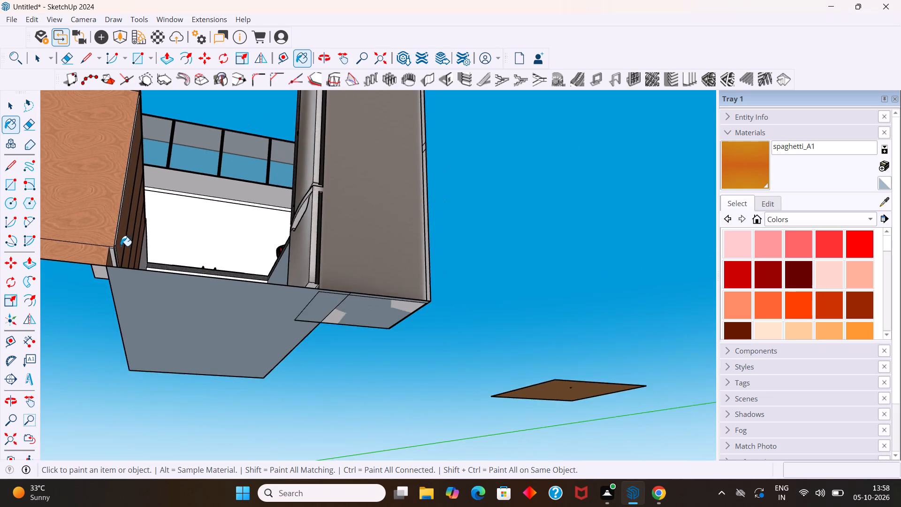
pyautogui.scroll(-15, 121, 246)
pyautogui.moveTo(138, 270); pyautogui.dragTo(136, 315, button='middle')
pyautogui.press('space')
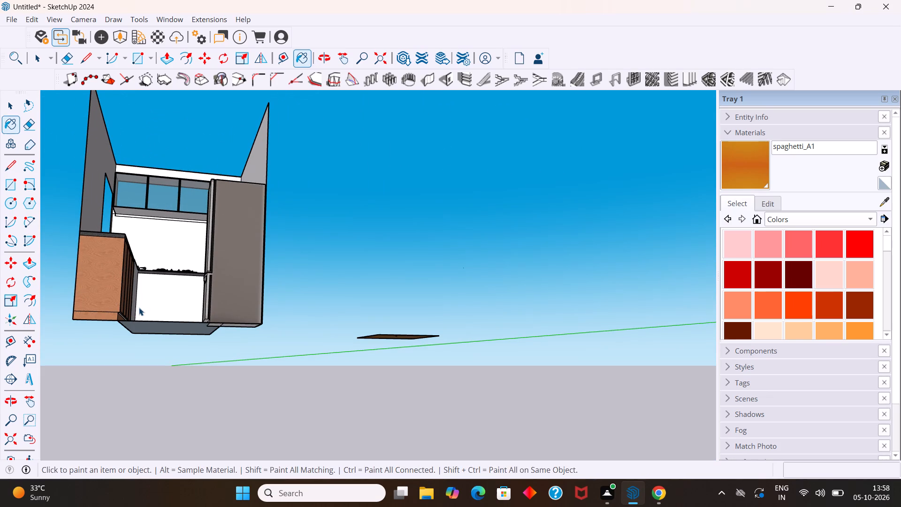
pyautogui.doubleClick(162, 300)
pyautogui.tripleClick(168, 297)
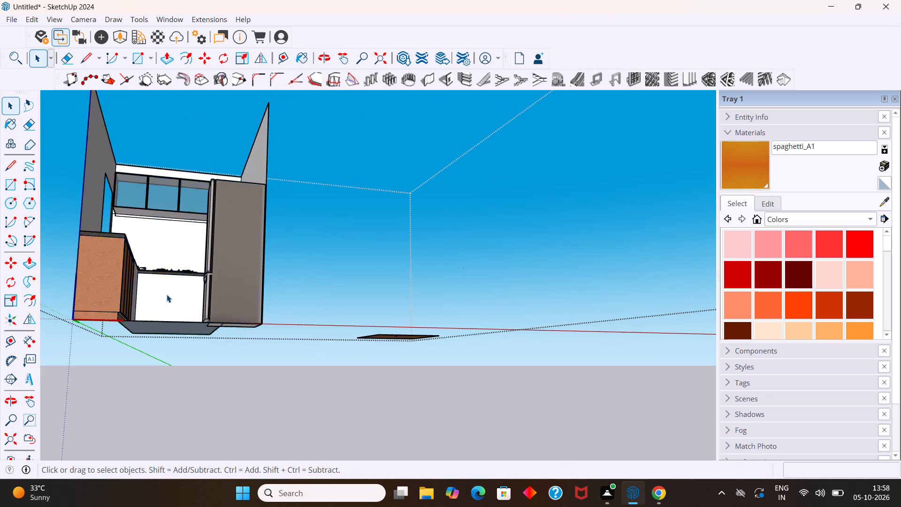
pyautogui.click(167, 294)
pyautogui.click(166, 296)
# Paint the narrow face beneath the sink-side base cabinets, next to the toe kick, with spaghetti_A1.
pyautogui.scroll(1, 168, 296)
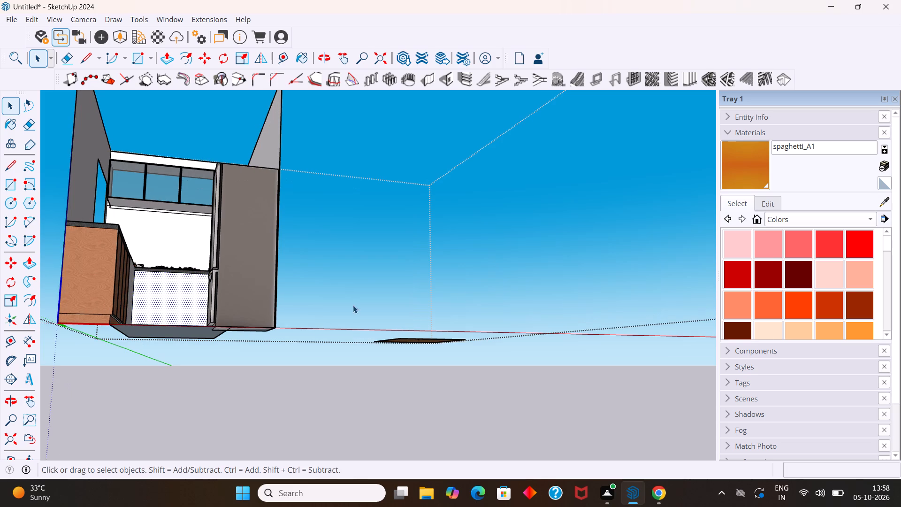
pyautogui.click(746, 172)
pyautogui.scroll(3, 307, 268)
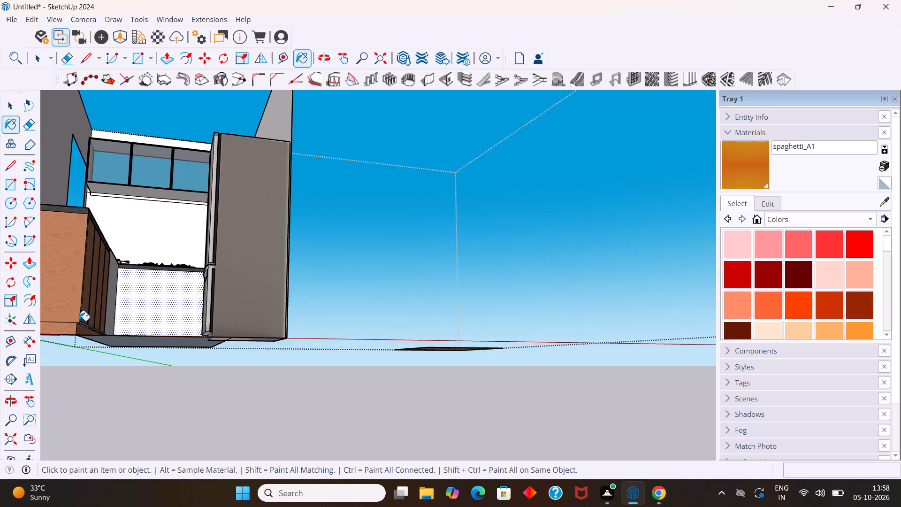
pyautogui.moveTo(75, 323); pyautogui.dragTo(95, 291, button='middle')
pyautogui.scroll(16, 102, 278)
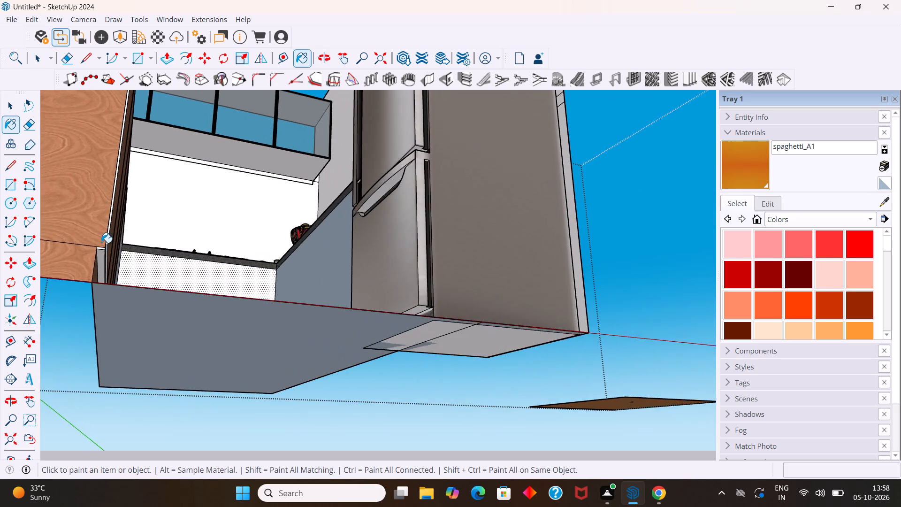
pyautogui.scroll(13, 101, 243)
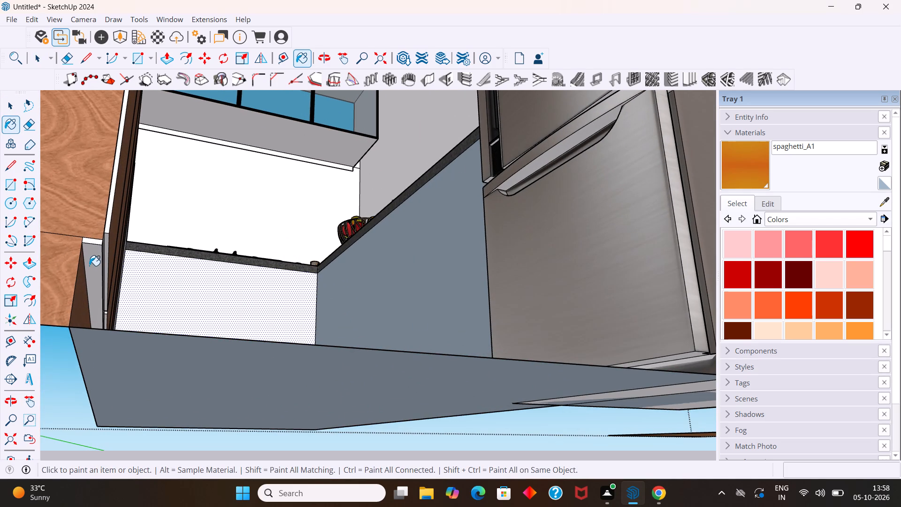
pyautogui.click(89, 266)
# Paint the thin strip above the toe kick of the rear base unit, below the hob, with spaghetti_A1.
pyautogui.scroll(1, 160, 277)
pyautogui.moveTo(160, 277); pyautogui.dragTo(181, 289, button='middle')
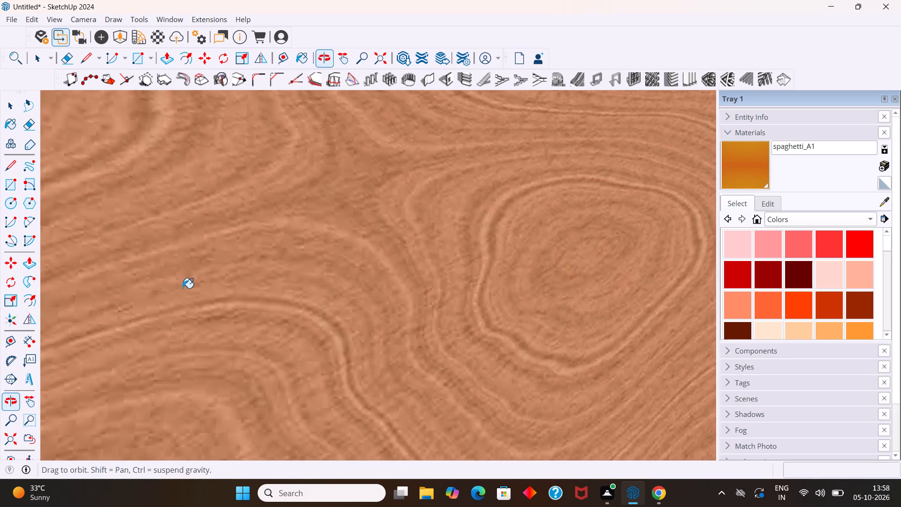
pyautogui.scroll(-20, 201, 280)
pyautogui.scroll(-11, 201, 280)
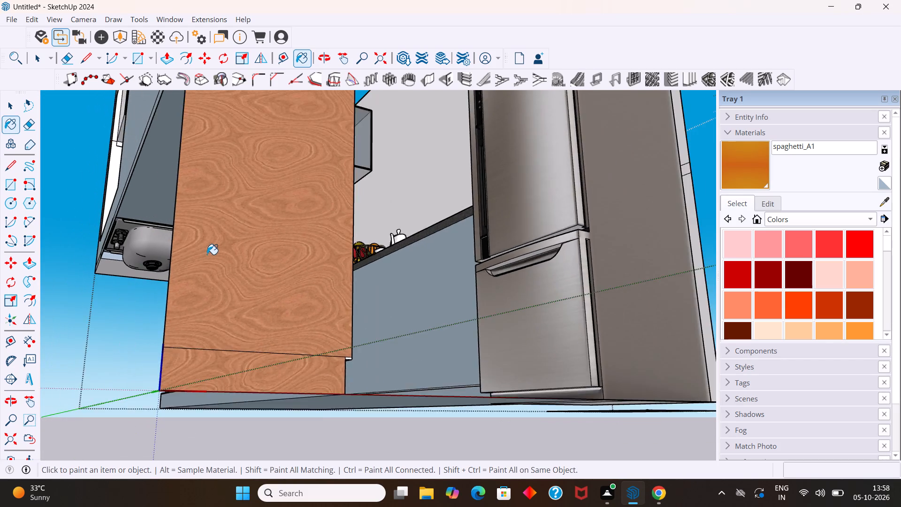
pyautogui.scroll(-3, 207, 254)
pyautogui.moveTo(314, 292); pyautogui.dragTo(249, 304, button='middle')
pyautogui.scroll(4, 205, 353)
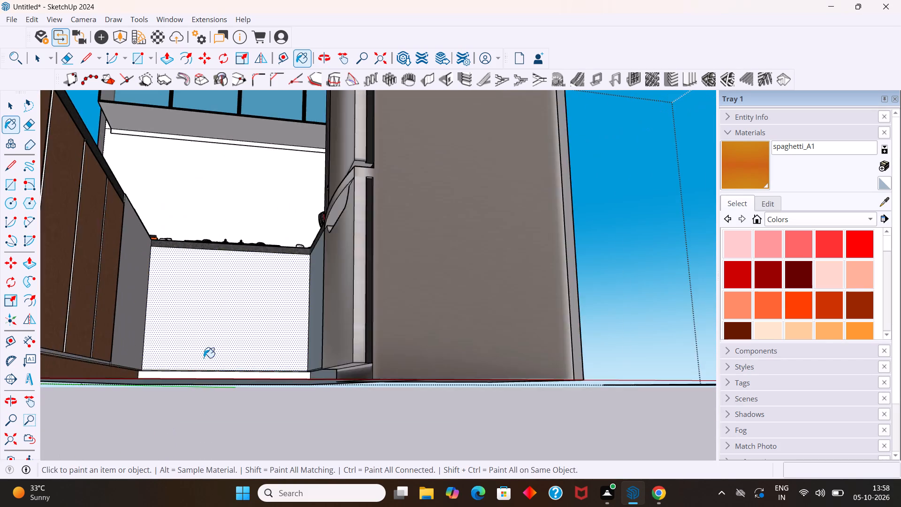
pyautogui.scroll(4, 204, 358)
pyautogui.moveTo(207, 367); pyautogui.dragTo(214, 372, button='middle')
pyautogui.scroll(7, 208, 367)
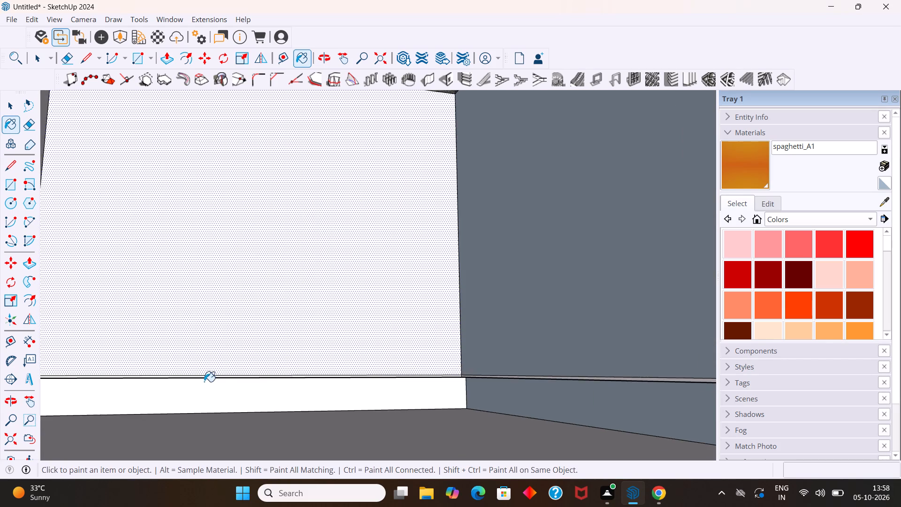
pyautogui.scroll(4, 204, 382)
pyautogui.moveTo(206, 382); pyautogui.dragTo(215, 379, button='middle')
pyautogui.scroll(5, 215, 377)
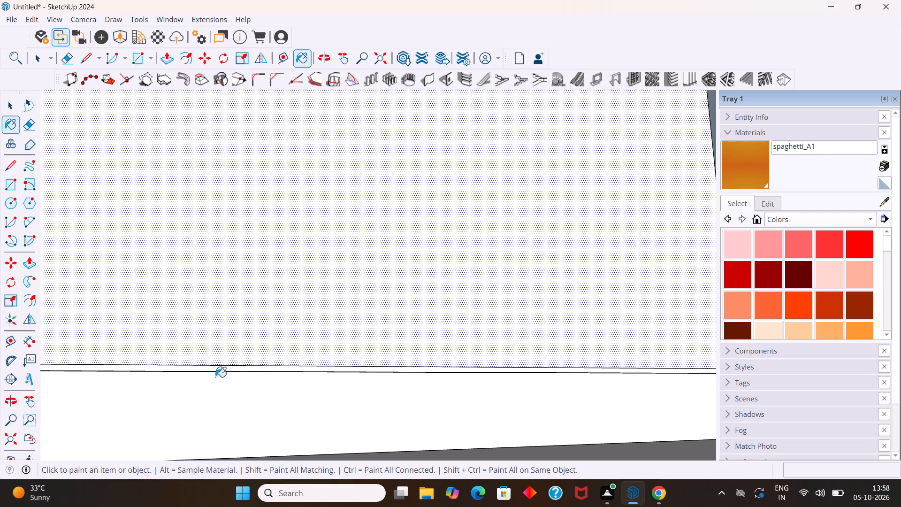
pyautogui.scroll(4, 215, 377)
pyautogui.click(217, 365)
# Paint the matching strip above the toe kick of the fridge-side base unit with spaghetti_A1.
pyautogui.scroll(-9, 227, 362)
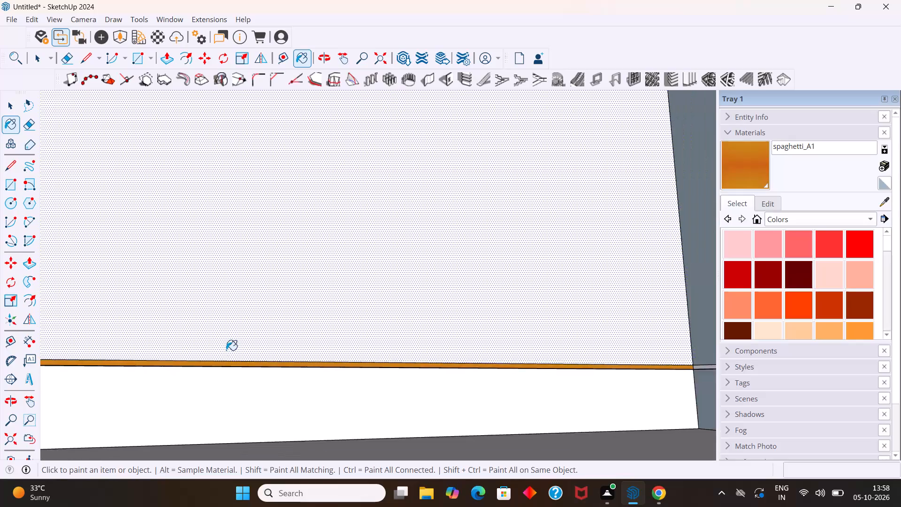
pyautogui.scroll(-8, 226, 350)
pyautogui.moveTo(524, 364); pyautogui.dragTo(416, 370, button='middle')
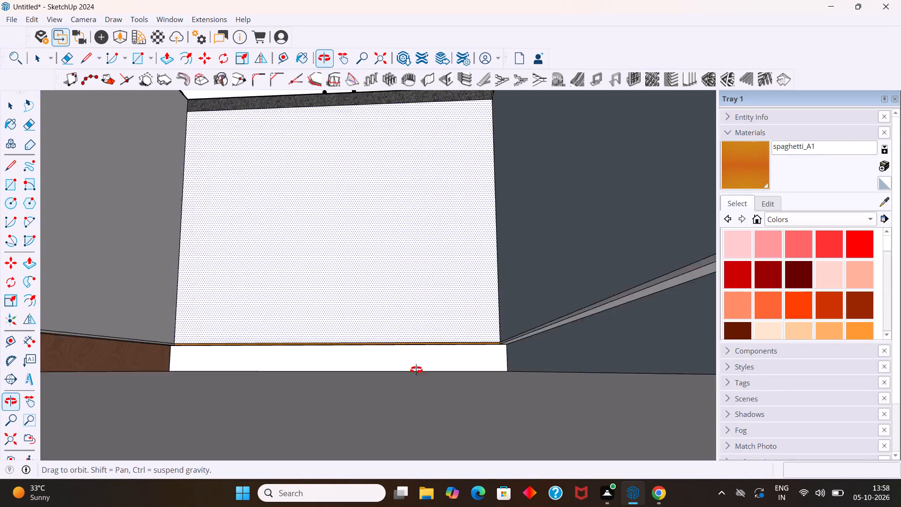
pyautogui.moveTo(416, 370); pyautogui.dragTo(410, 369, button='middle')
pyautogui.click(571, 303)
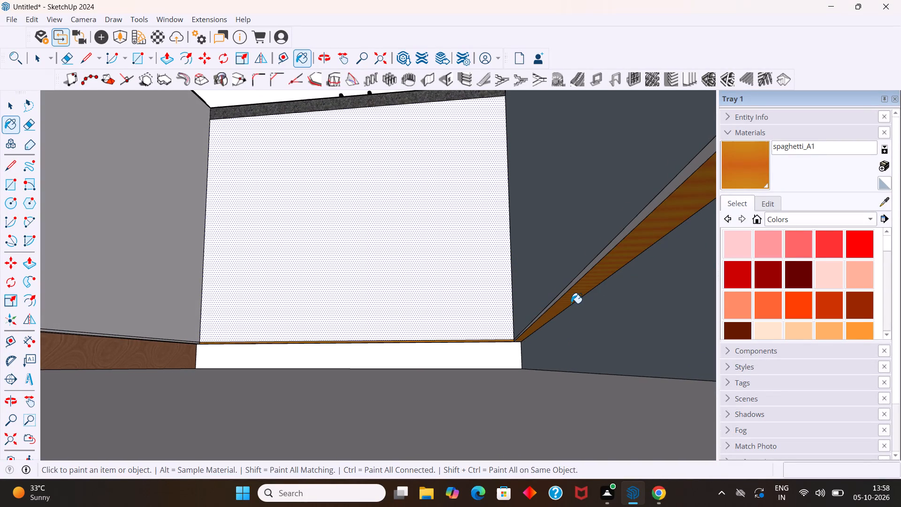
pyautogui.press('space')
# Paint the long narrow strip beneath the glass wall cabinets, above the hob, with spaghetti_A1.
pyautogui.scroll(-12, 549, 269)
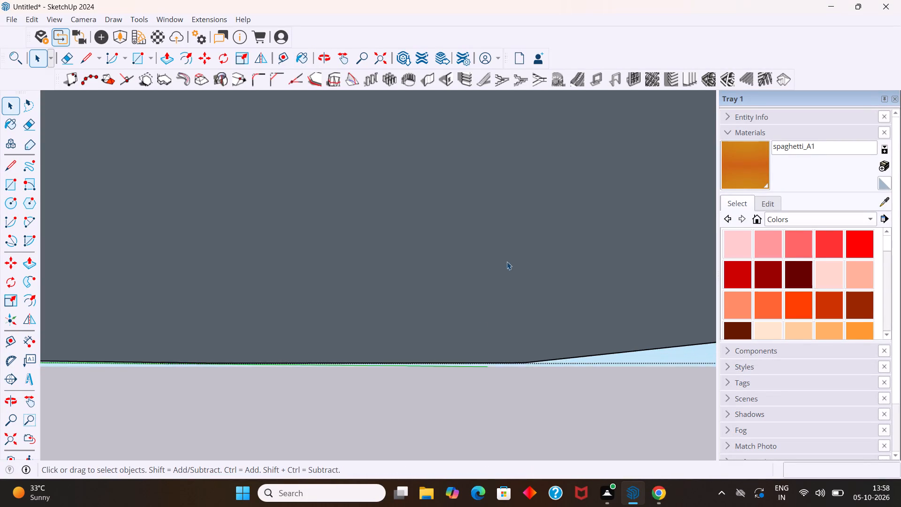
pyautogui.scroll(-3, 507, 261)
pyautogui.scroll(-3, 473, 319)
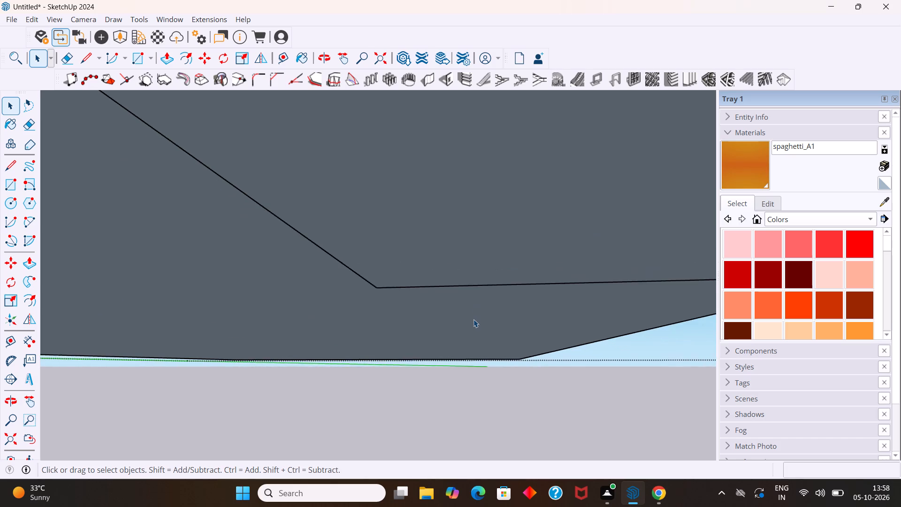
pyautogui.scroll(-16, 473, 319)
pyautogui.scroll(-5, 420, 226)
pyautogui.scroll(-5, 388, 171)
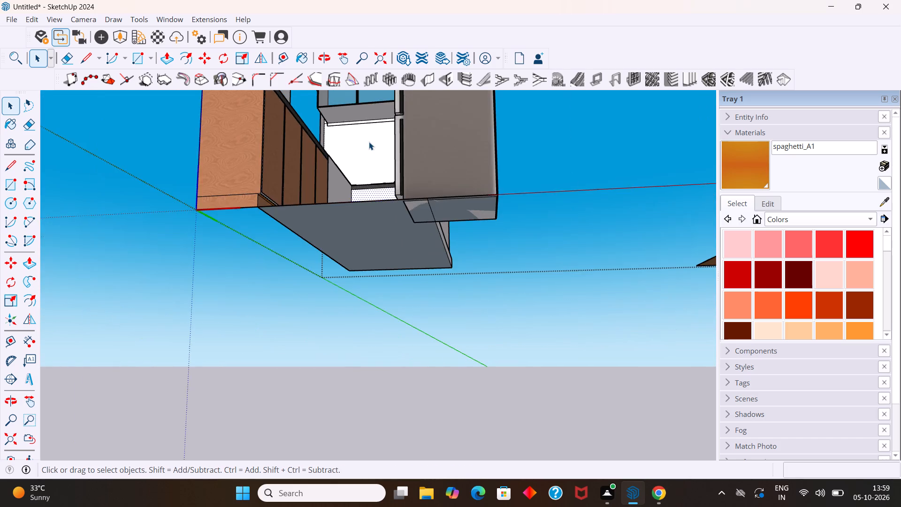
pyautogui.moveTo(365, 132); pyautogui.dragTo(379, 208, button='middle')
pyautogui.scroll(-1, 367, 135)
pyautogui.scroll(12, 374, 104)
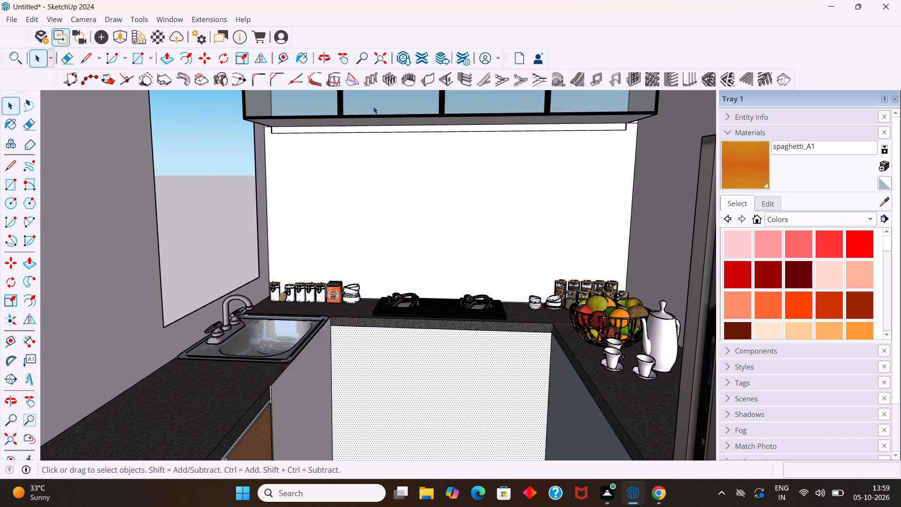
pyautogui.scroll(1, 373, 106)
pyautogui.moveTo(380, 147); pyautogui.dragTo(389, 124, button='middle')
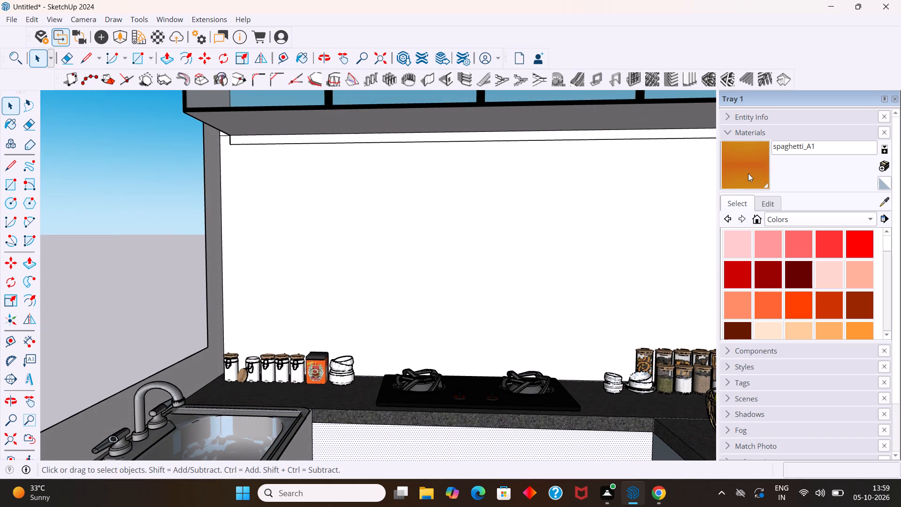
pyautogui.click(748, 173)
pyautogui.click(613, 136)
pyautogui.press('space')
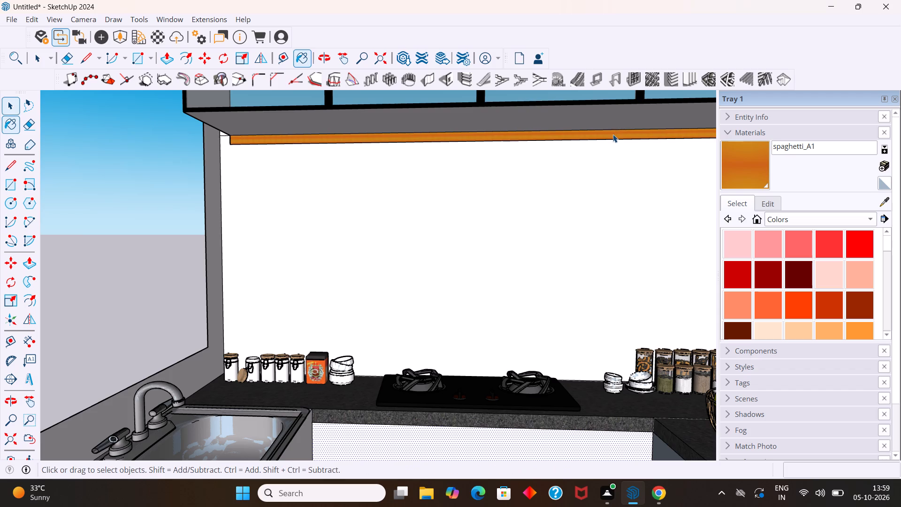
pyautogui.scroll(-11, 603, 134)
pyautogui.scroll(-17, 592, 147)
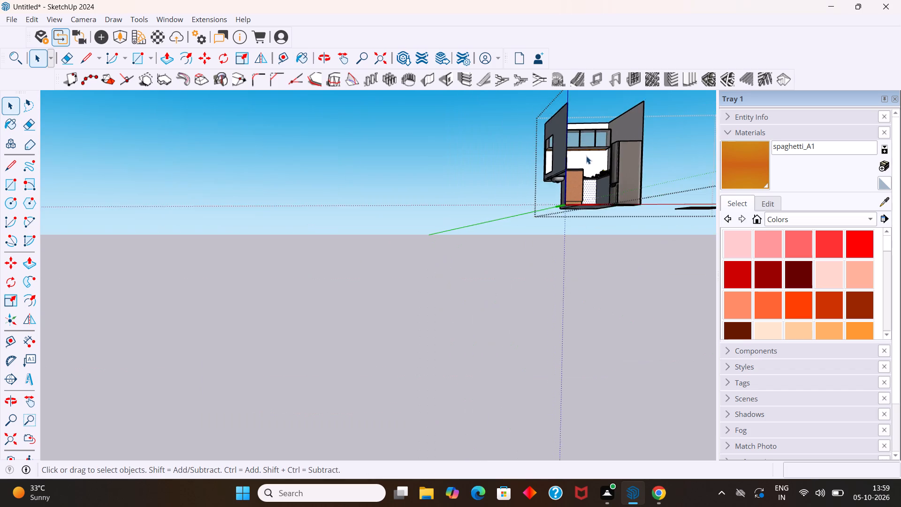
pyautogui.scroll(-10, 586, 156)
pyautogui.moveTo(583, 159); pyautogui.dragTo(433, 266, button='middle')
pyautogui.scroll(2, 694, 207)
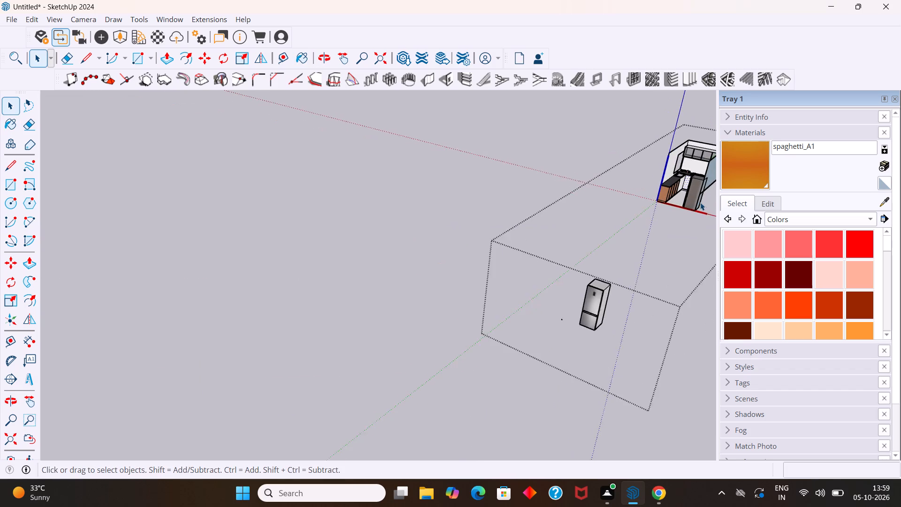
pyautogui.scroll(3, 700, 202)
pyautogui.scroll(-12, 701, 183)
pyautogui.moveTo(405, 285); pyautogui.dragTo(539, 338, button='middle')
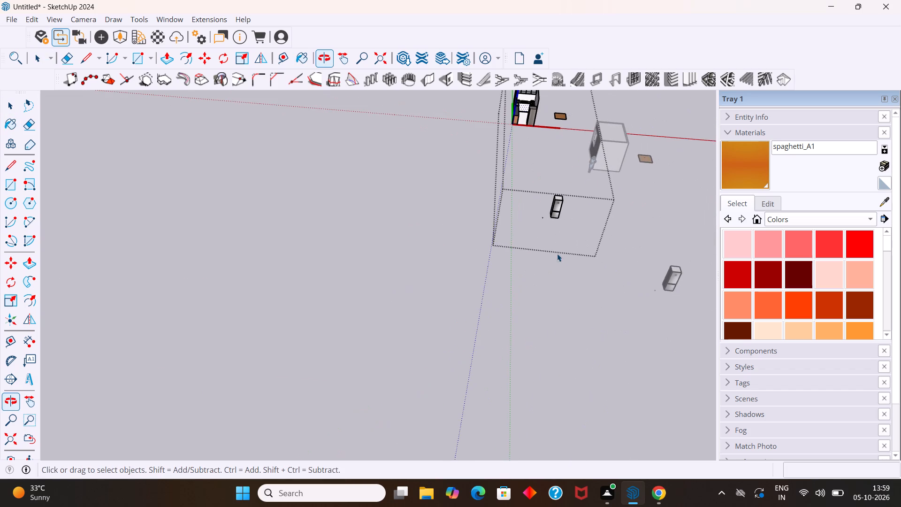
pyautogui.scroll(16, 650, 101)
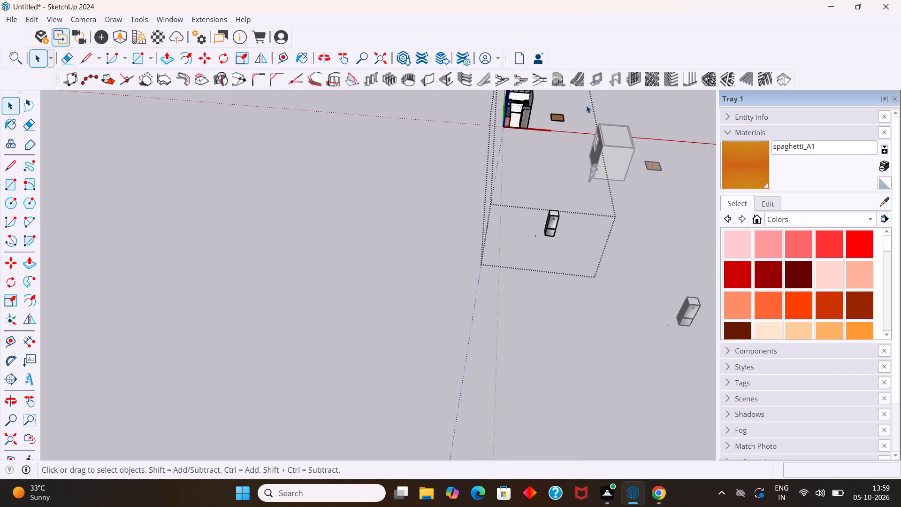
# Extrude the inner ceiling face on top of the separate box room upward by 1'.
pyautogui.scroll(8, 623, 107)
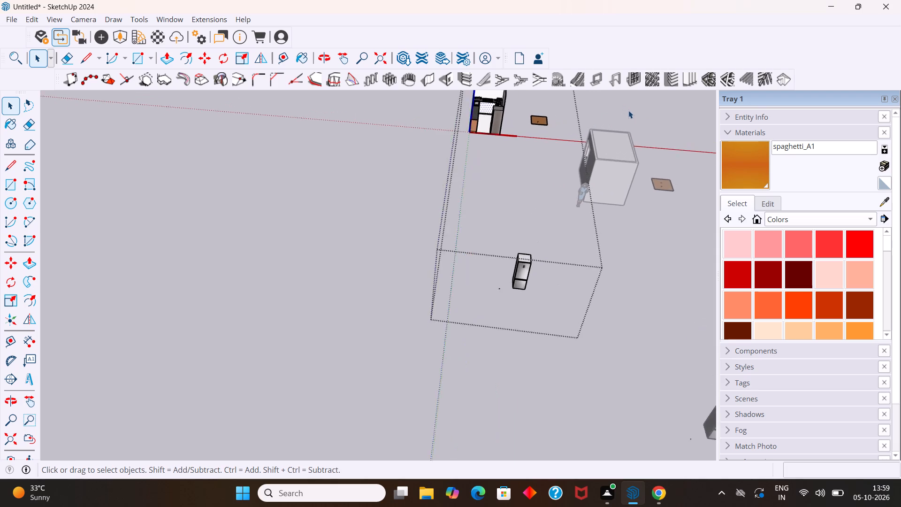
pyautogui.scroll(20, 628, 110)
pyautogui.scroll(1, 628, 110)
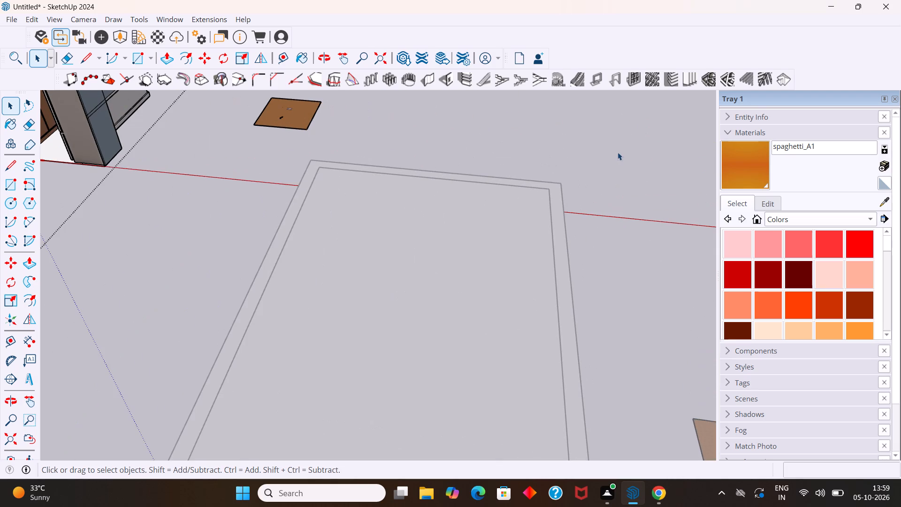
pyautogui.click(525, 263)
pyautogui.scroll(-10, 520, 265)
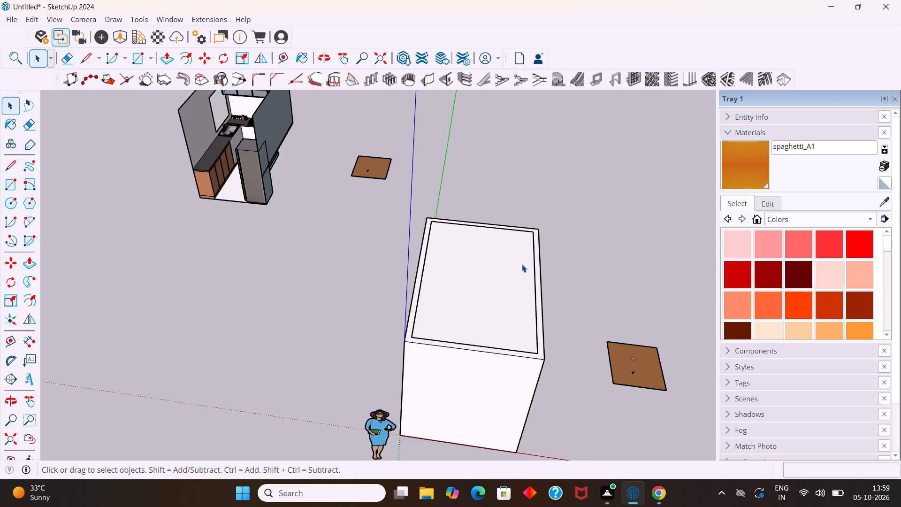
pyautogui.doubleClick(526, 258)
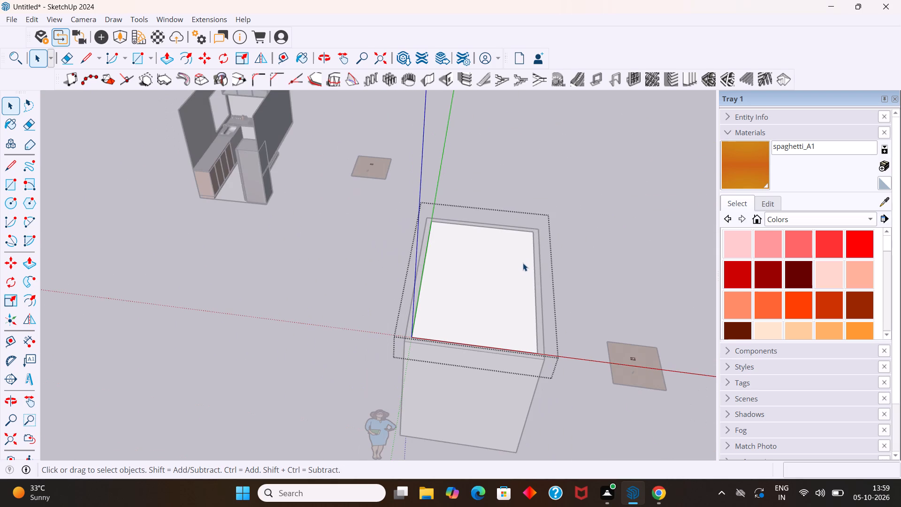
pyautogui.click(522, 263)
pyautogui.press('p')
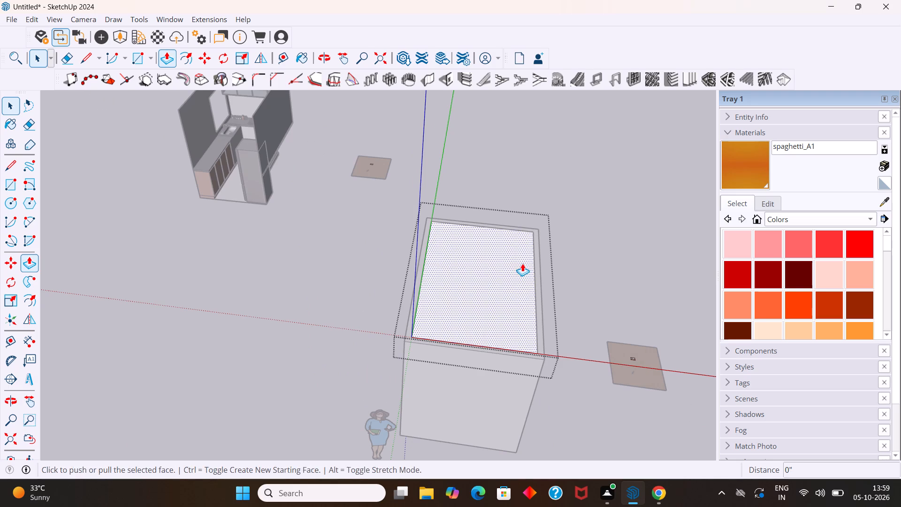
pyautogui.moveTo(515, 275); pyautogui.dragTo(515, 256)
pyautogui.write('1;')
pyautogui.moveTo(515, 256); pyautogui.dragTo(513, 259)
pyautogui.press('BackSpace')
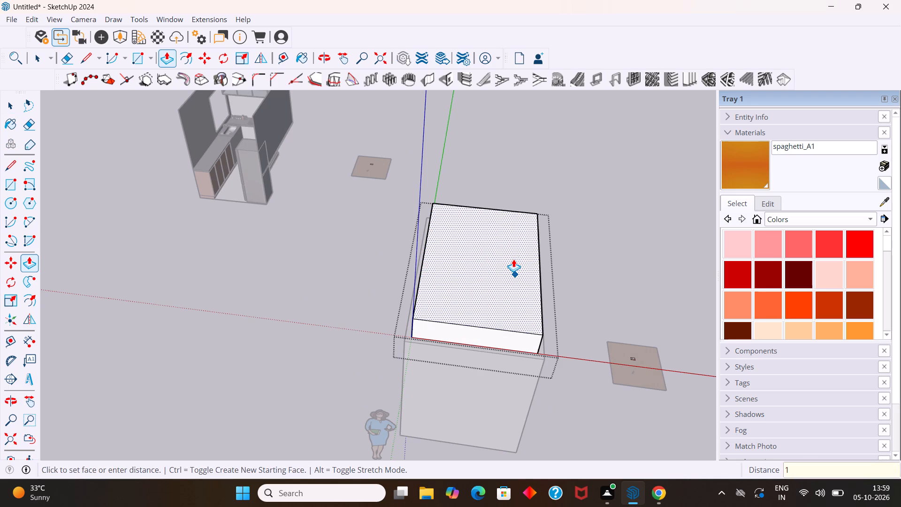
pyautogui.moveTo(513, 259); pyautogui.dragTo(513, 262)
pyautogui.press("'")
pyautogui.press('Return')
pyautogui.press('space')
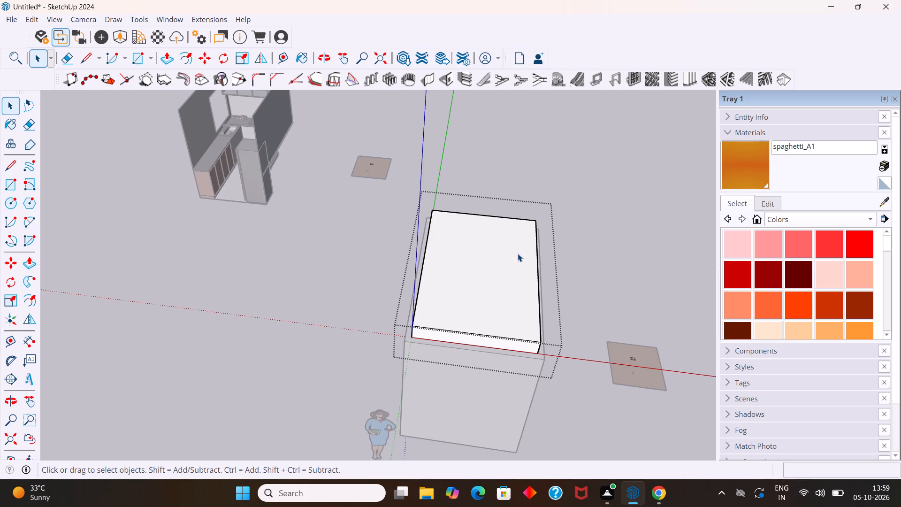
# Offset the outline of the raised ceiling slab's top face inward by 2'.
pyautogui.press('f')
pyautogui.moveTo(512, 266); pyautogui.dragTo(507, 282)
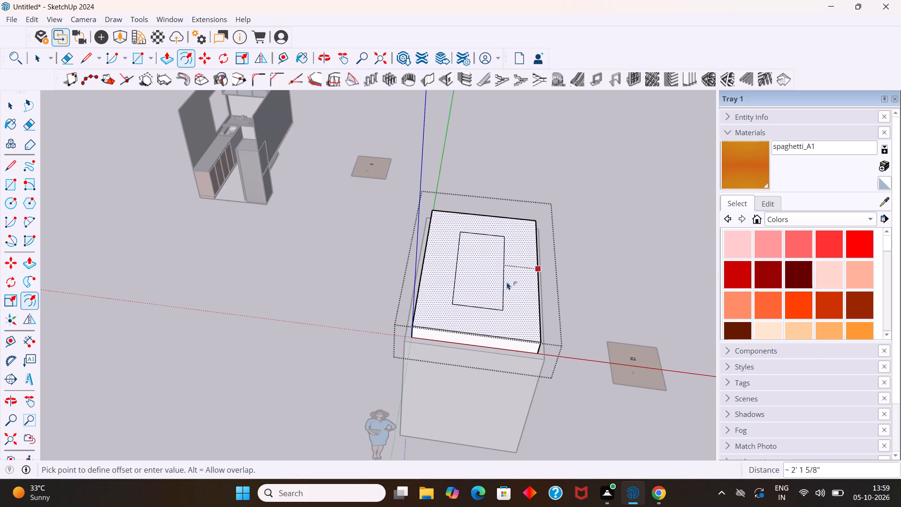
pyautogui.moveTo(507, 282); pyautogui.dragTo(512, 285)
pyautogui.write("1'")
pyautogui.press('Return')
pyautogui.write("2'")
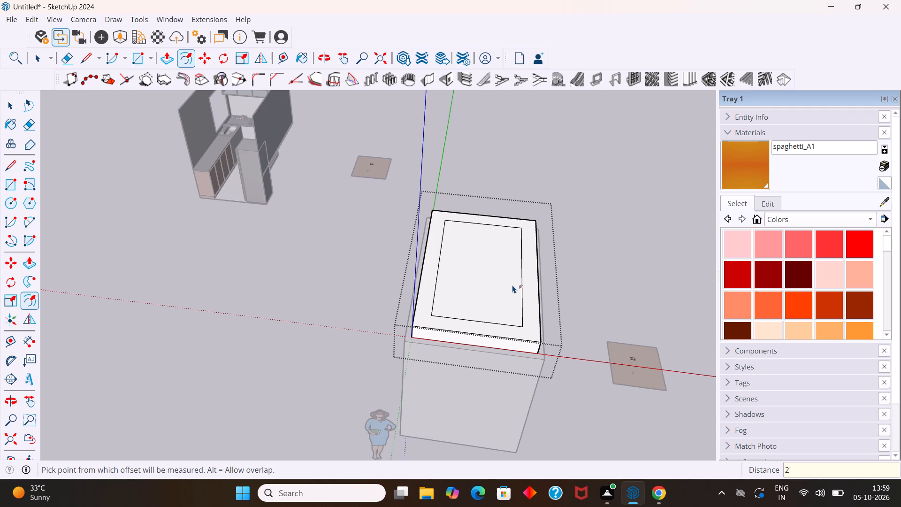
pyautogui.moveTo(512, 285); pyautogui.dragTo(513, 285)
pyautogui.press('Return')
pyautogui.press('space')
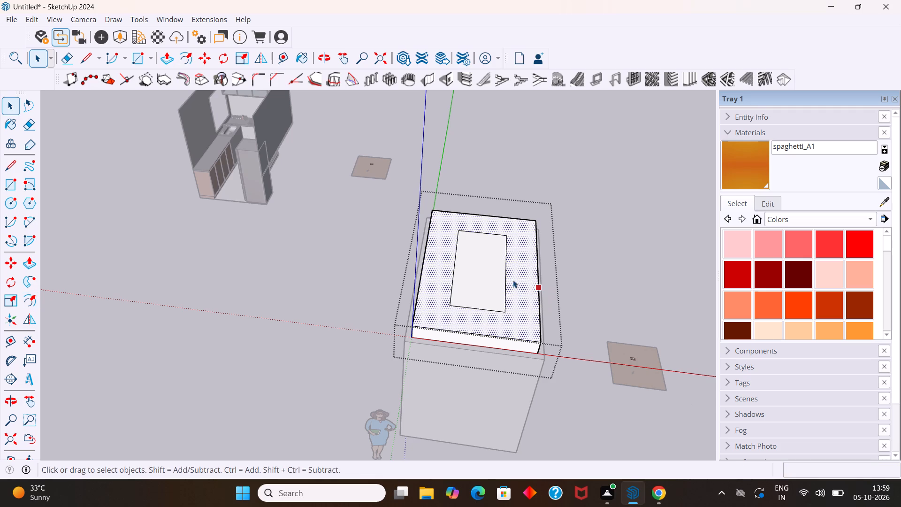
# Push the inner rectangle down 4" into the ceiling slab to form a recess.
pyautogui.scroll(4, 494, 270)
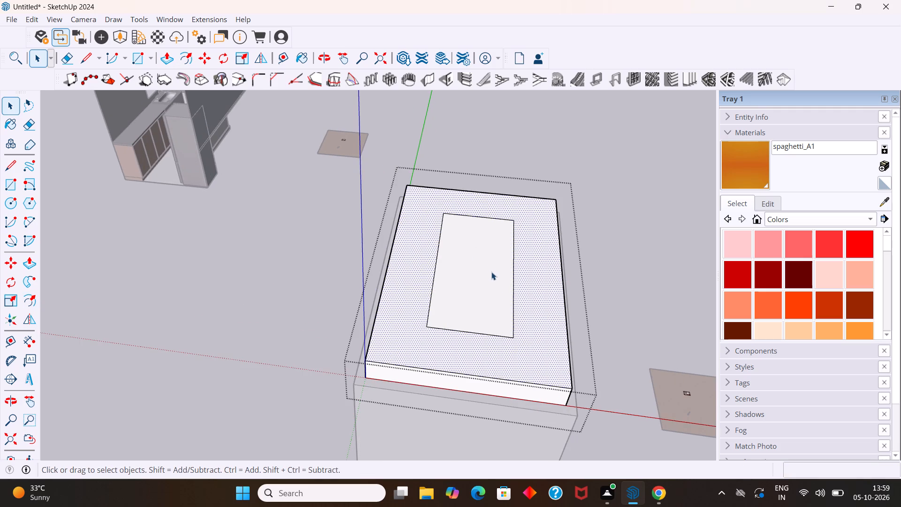
pyautogui.click(468, 296)
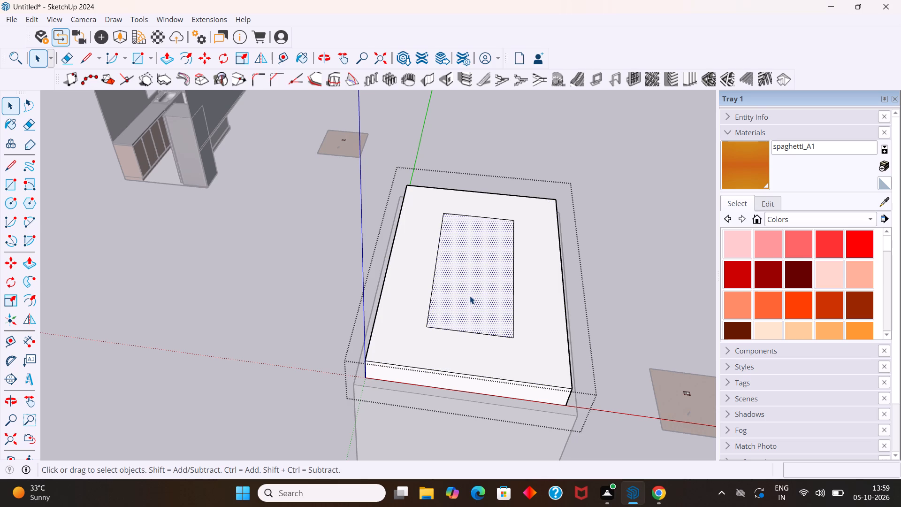
pyautogui.press('p')
pyautogui.moveTo(471, 296); pyautogui.dragTo(471, 300)
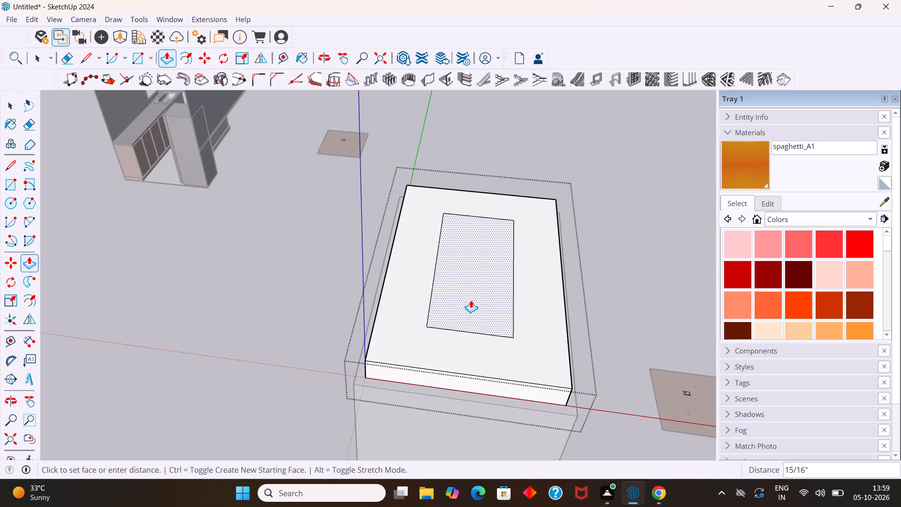
pyautogui.moveTo(471, 300); pyautogui.dragTo(473, 301)
pyautogui.press('4')
pyautogui.press('Return')
pyautogui.press('space')
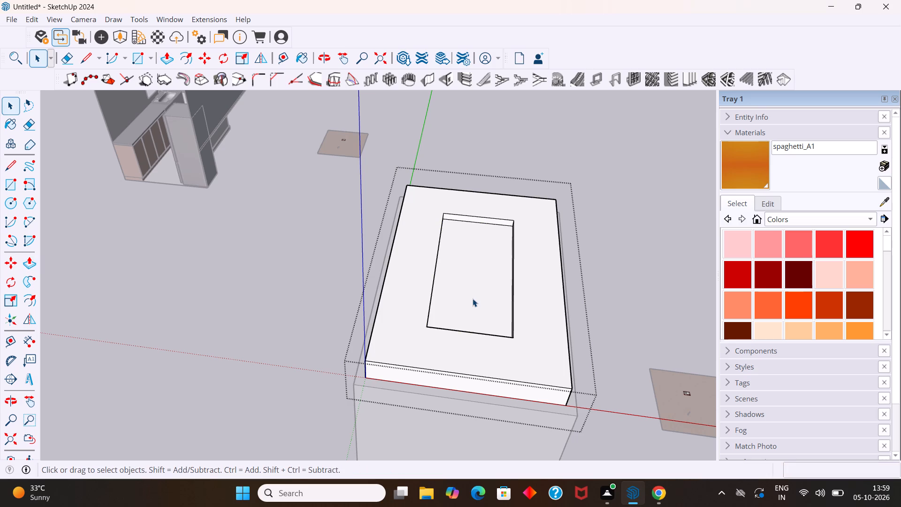
# Push the slab's border face around the recess by 2", dividing the recess walls into two lengthwise bands.
pyautogui.moveTo(520, 282); pyautogui.dragTo(435, 261, button='middle')
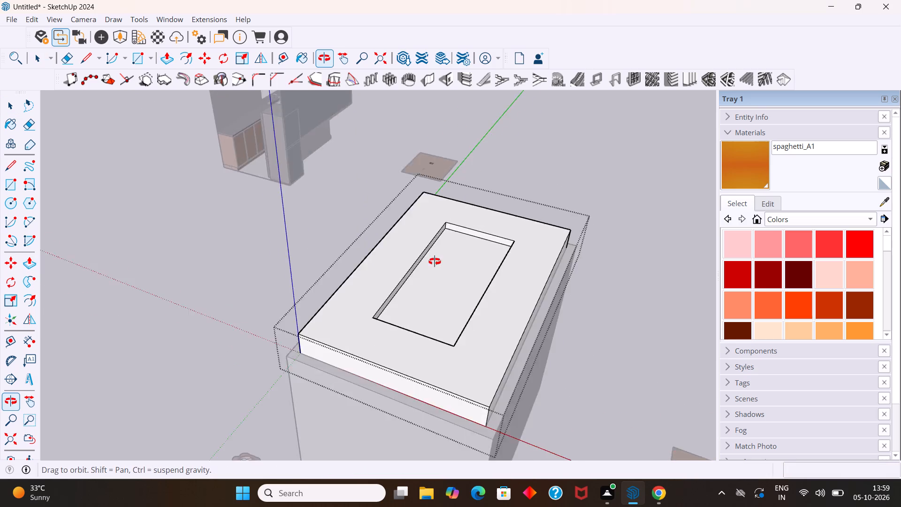
pyautogui.moveTo(435, 261); pyautogui.dragTo(394, 246, button='middle')
pyautogui.scroll(10, 431, 268)
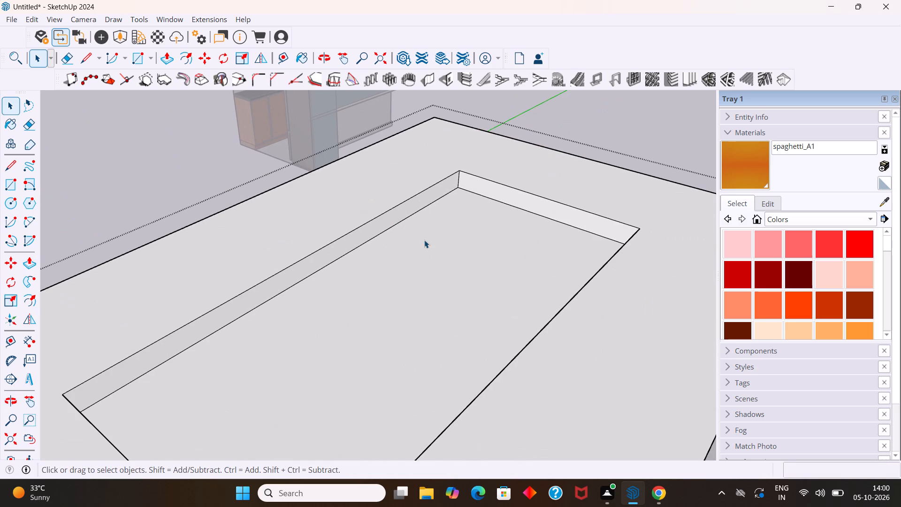
pyautogui.click(504, 159)
pyautogui.press('p')
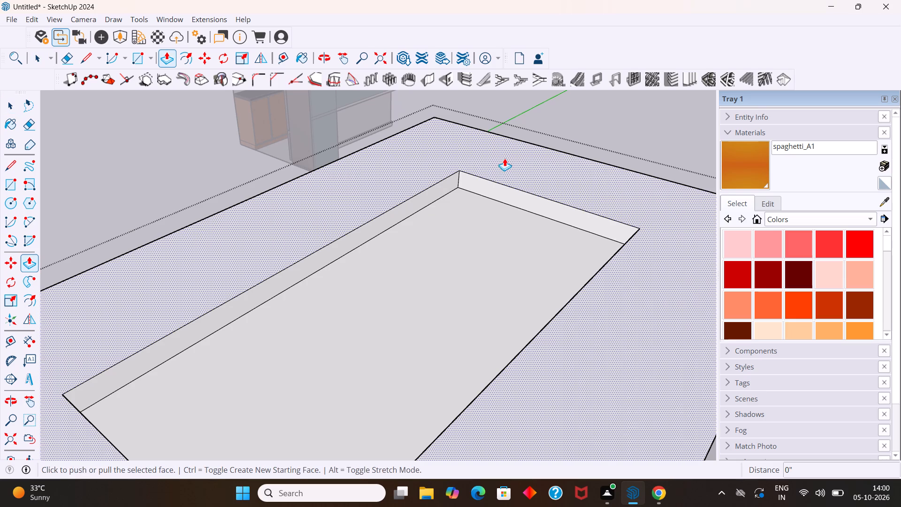
pyautogui.moveTo(504, 158); pyautogui.dragTo(505, 170)
pyautogui.press('2')
pyautogui.press('Return')
pyautogui.press('space')
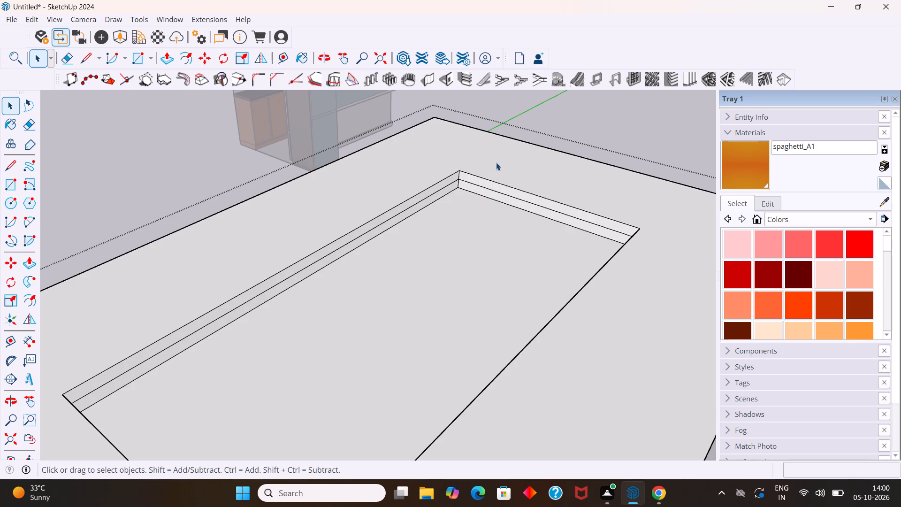
# Undercut the recess's lower wall band by 2" on the short side farthest from the origin and the adjacent long side.
pyautogui.scroll(3, 491, 199)
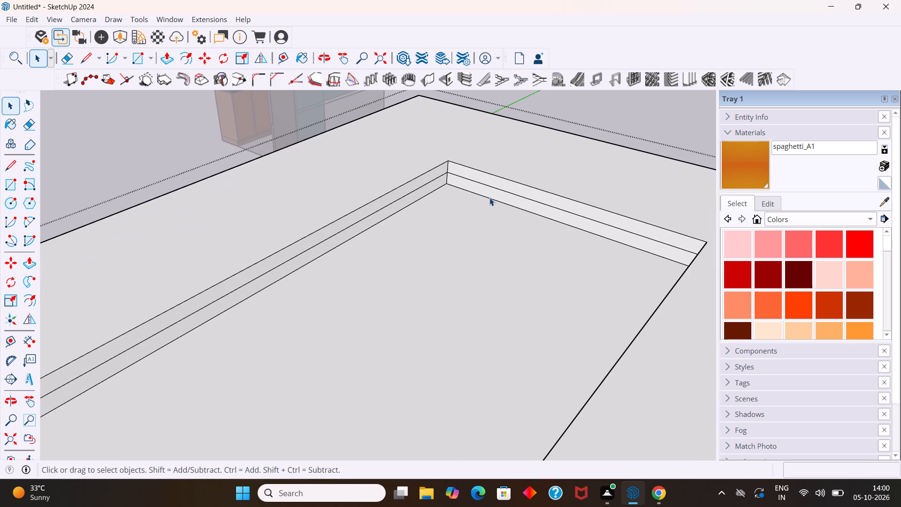
pyautogui.press('e')
pyautogui.press('space')
pyautogui.press('p')
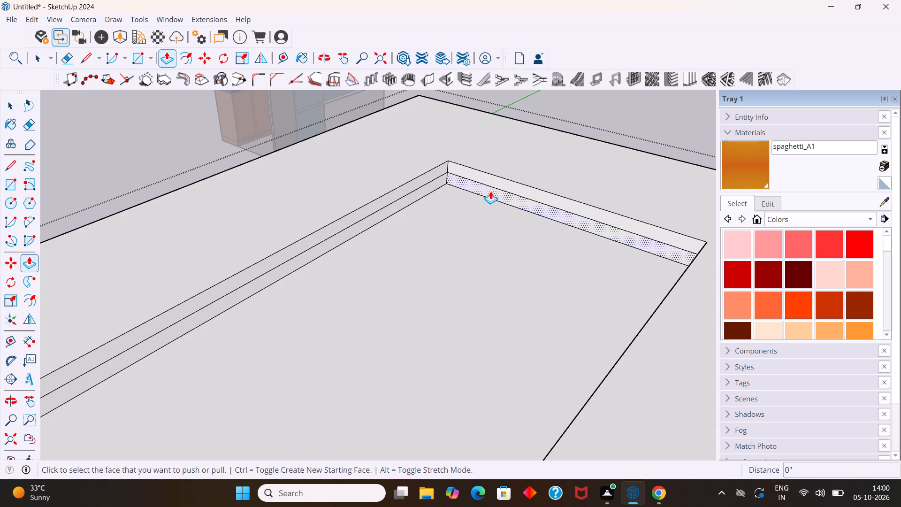
pyautogui.click(490, 191)
pyautogui.press('2')
pyautogui.press('Return')
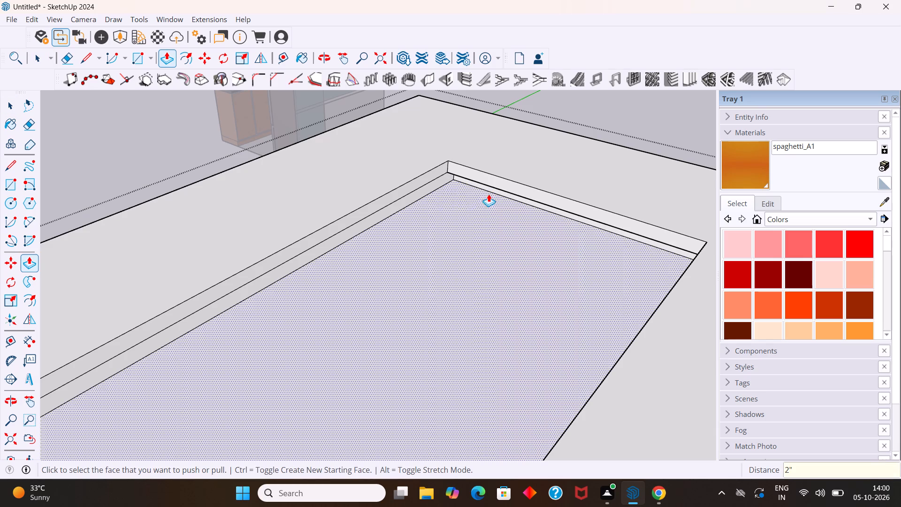
pyautogui.doubleClick(430, 189)
# Repeat the 2" undercut on the lower wall band of the recess's opposite long side.
pyautogui.scroll(-3, 485, 207)
pyautogui.moveTo(508, 215); pyautogui.dragTo(517, 217, button='middle')
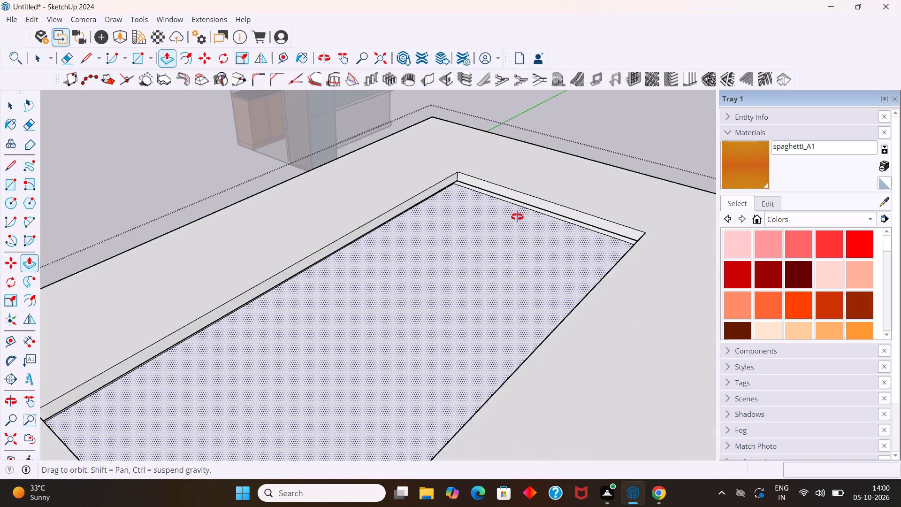
pyautogui.moveTo(517, 217); pyautogui.dragTo(707, 217, button='middle')
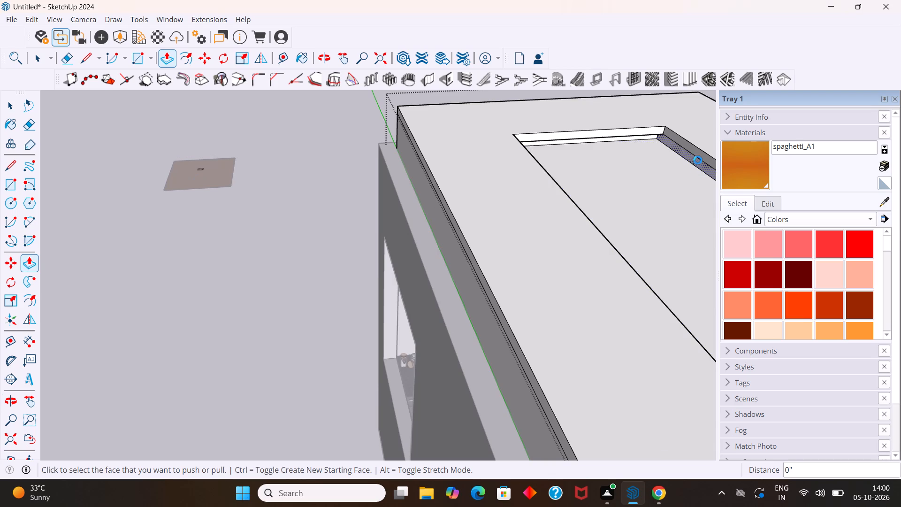
pyautogui.scroll(17, 698, 158)
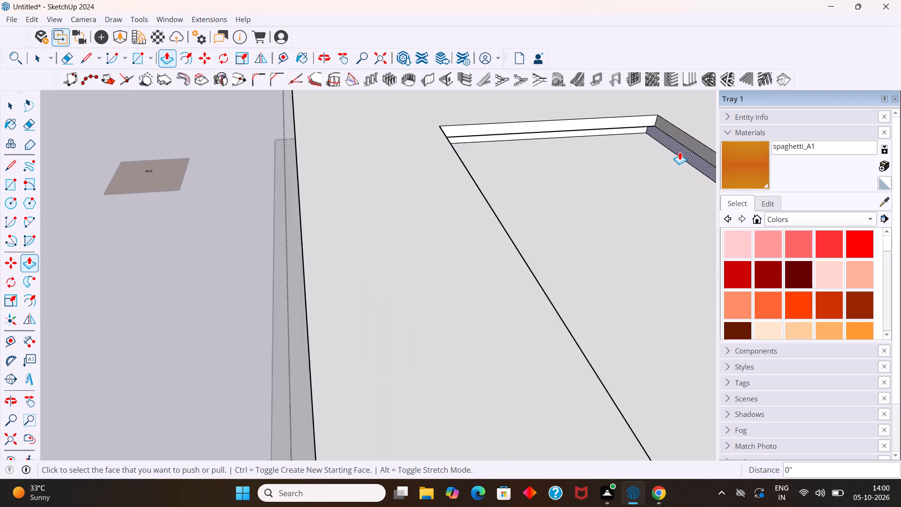
pyautogui.scroll(5, 680, 152)
pyautogui.doubleClick(680, 149)
# Repeat the 2" undercut on the lower wall band of the remaining short side, nearest the origin.
pyautogui.scroll(-12, 675, 152)
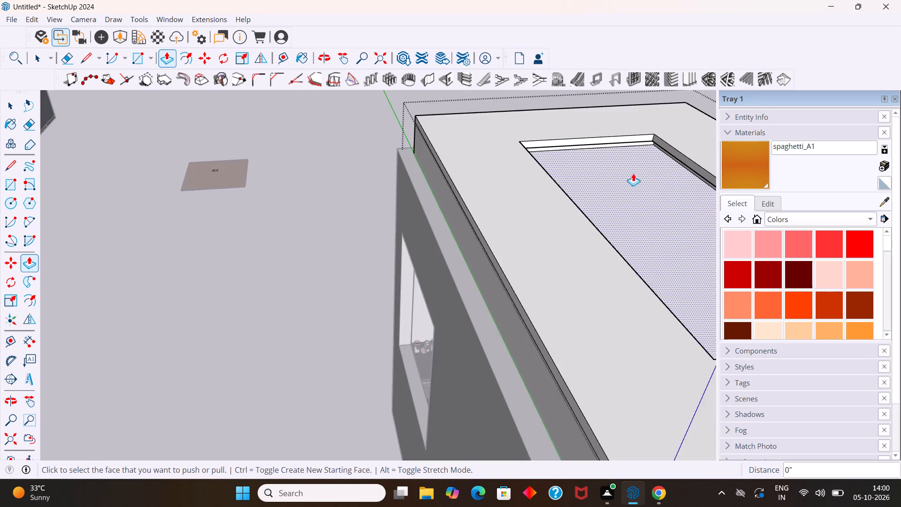
pyautogui.scroll(-8, 633, 173)
pyautogui.moveTo(676, 204); pyautogui.dragTo(458, 254, button='middle')
pyautogui.scroll(-9, 462, 247)
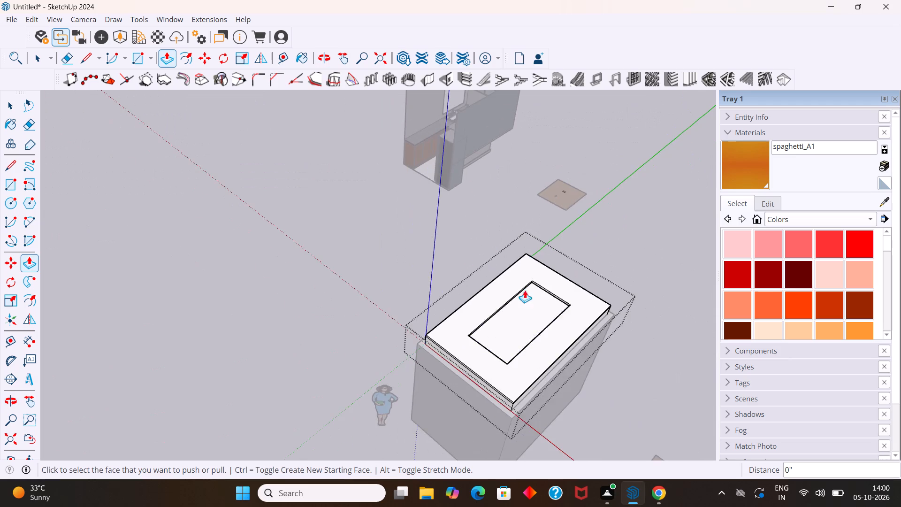
pyautogui.moveTo(581, 329); pyautogui.dragTo(277, 368, button='middle')
pyautogui.scroll(10, 282, 363)
pyautogui.moveTo(296, 370); pyautogui.dragTo(164, 305, button='middle')
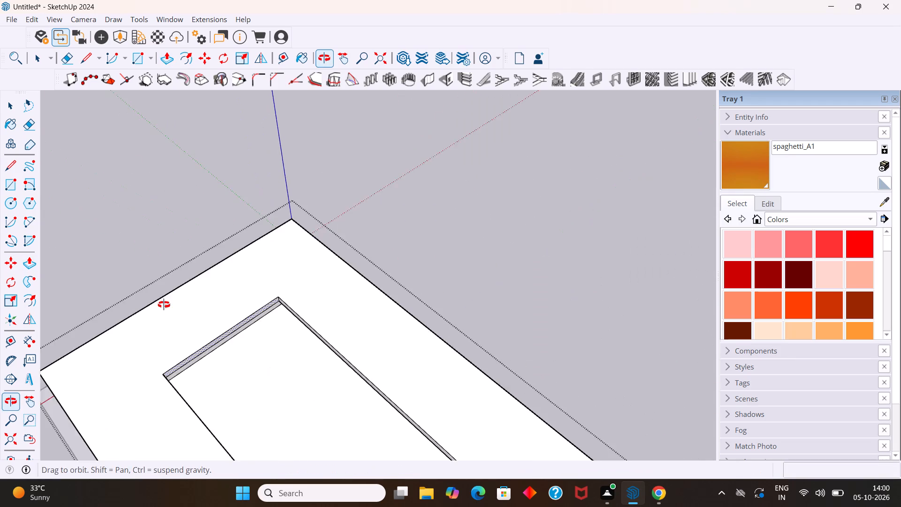
pyautogui.moveTo(164, 305); pyautogui.dragTo(159, 297, button='middle')
pyautogui.scroll(6, 156, 264)
pyautogui.doubleClick(166, 280)
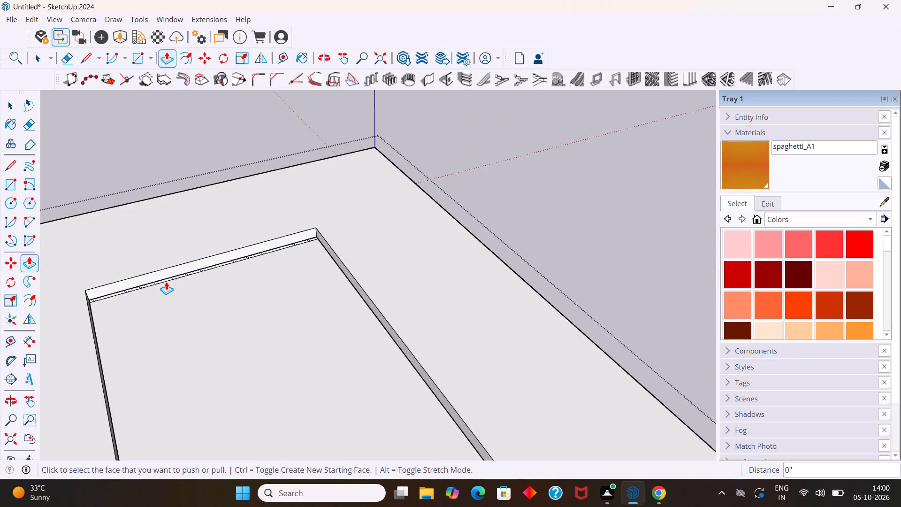
pyautogui.press('space')
# Paint the undercut lower band on the recess's short side nearest the origin with spaghetti_A1.
pyautogui.moveTo(178, 277); pyautogui.dragTo(153, 205, button='middle')
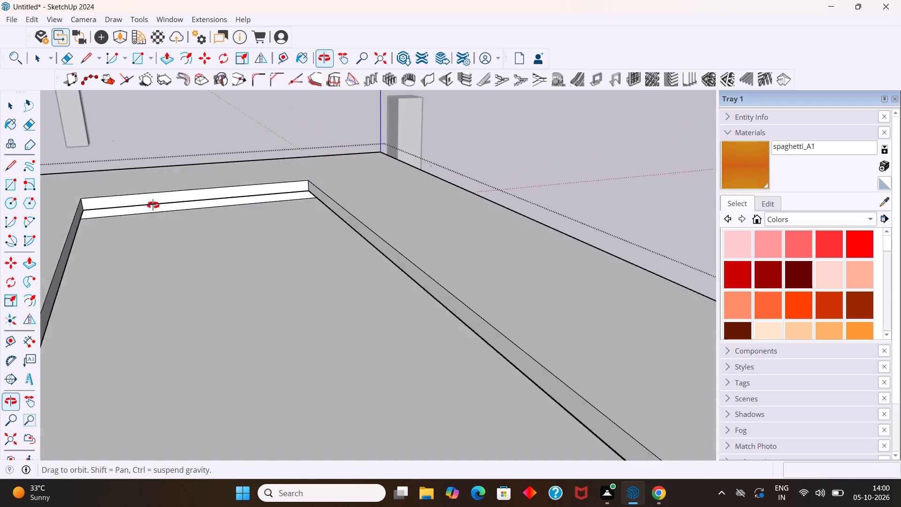
pyautogui.moveTo(153, 205); pyautogui.dragTo(114, 187, button='middle')
pyautogui.scroll(1, 114, 187)
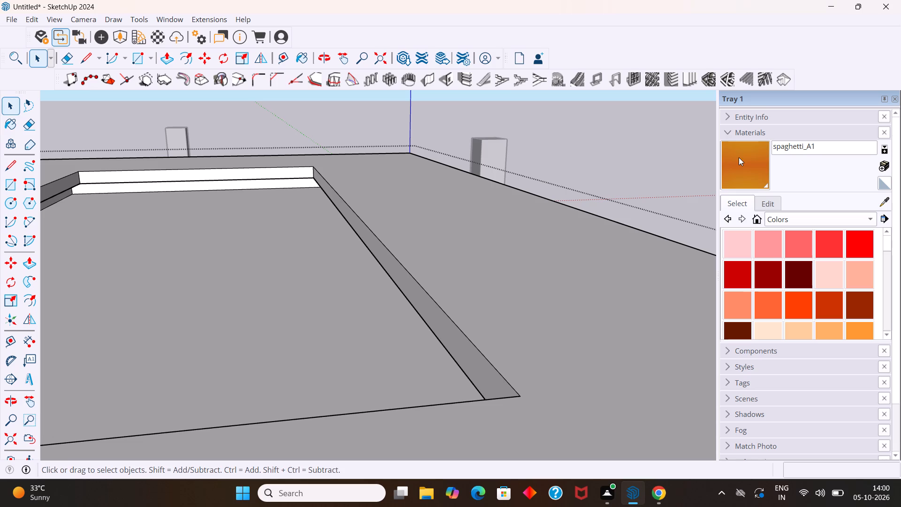
pyautogui.click(739, 157)
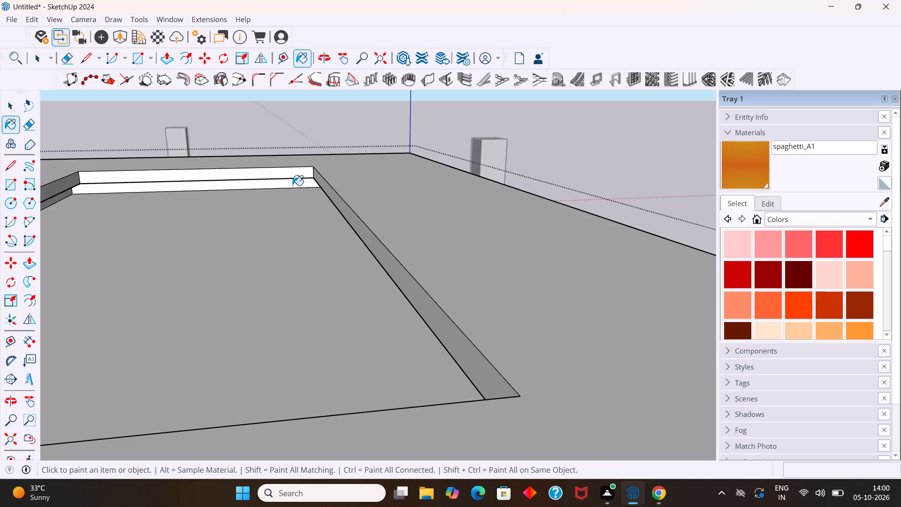
pyautogui.click(292, 185)
pyautogui.moveTo(332, 192); pyautogui.dragTo(223, 209, button='middle')
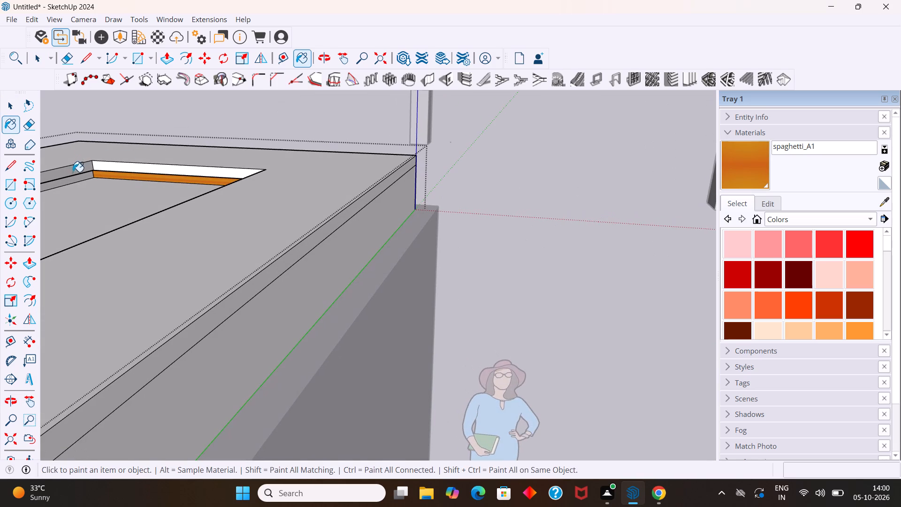
# Paint the undercut lower bands on the recess's remaining three sides with spaghetti_A1.
pyautogui.click(65, 182)
pyautogui.moveTo(71, 183); pyautogui.dragTo(433, 238, button='middle')
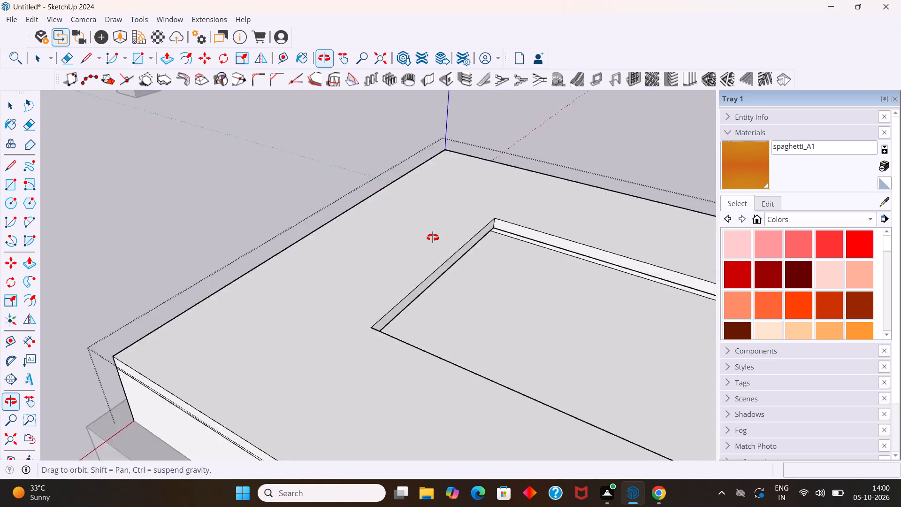
pyautogui.moveTo(433, 238); pyautogui.dragTo(392, 192, button='middle')
pyautogui.click(567, 193)
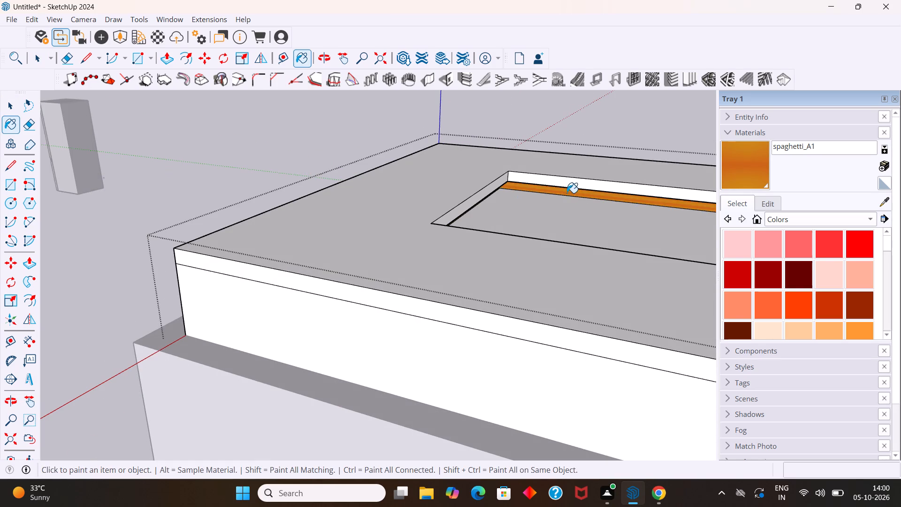
pyautogui.scroll(-10, 526, 189)
pyautogui.moveTo(372, 223); pyautogui.dragTo(614, 234, button='middle')
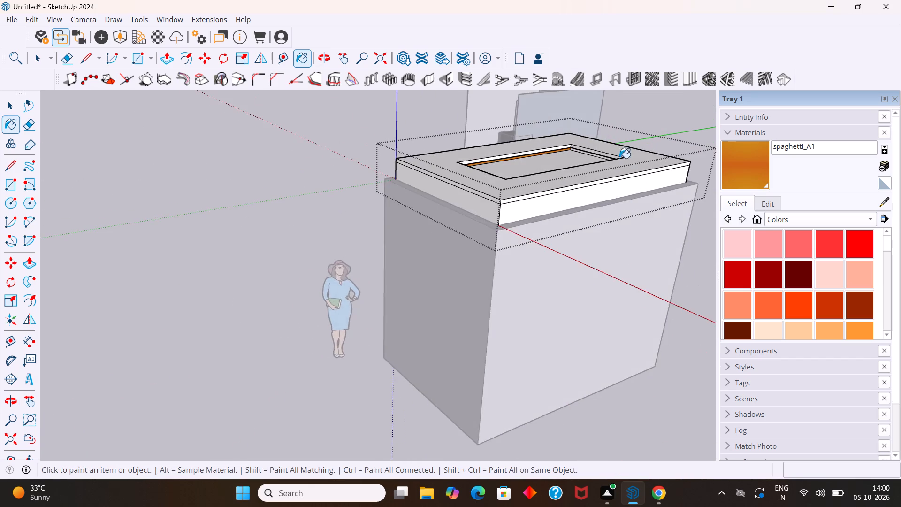
pyautogui.scroll(15, 604, 148)
pyautogui.click(605, 156)
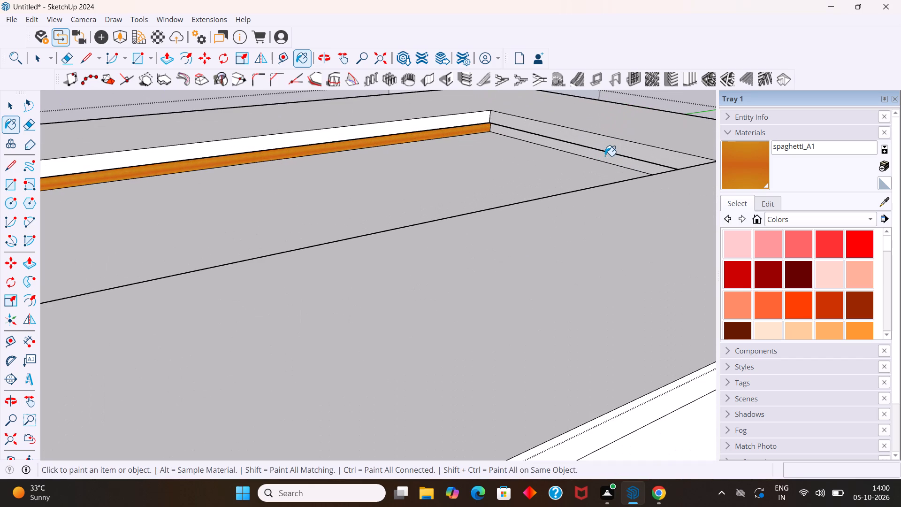
pyautogui.press('space')
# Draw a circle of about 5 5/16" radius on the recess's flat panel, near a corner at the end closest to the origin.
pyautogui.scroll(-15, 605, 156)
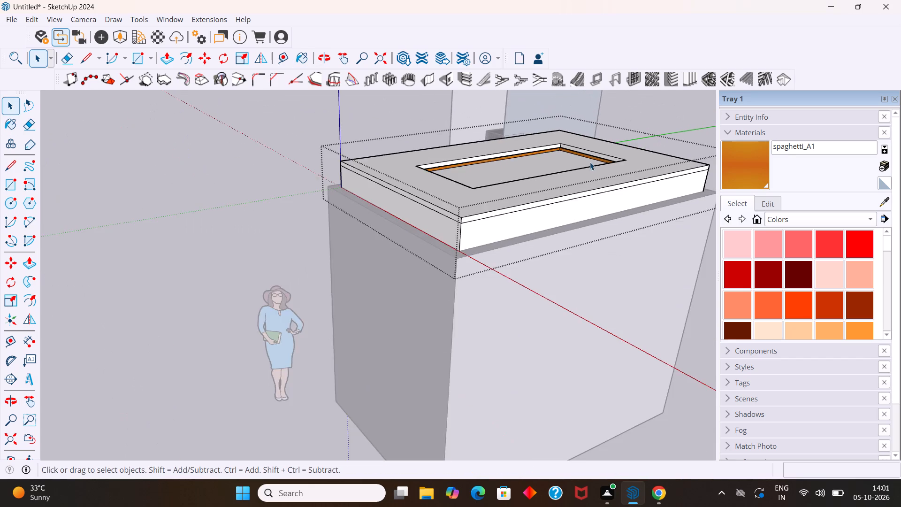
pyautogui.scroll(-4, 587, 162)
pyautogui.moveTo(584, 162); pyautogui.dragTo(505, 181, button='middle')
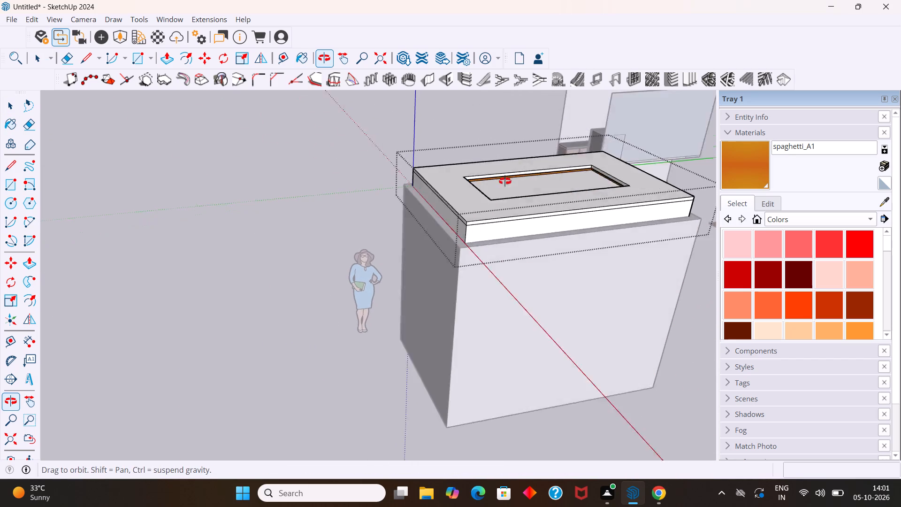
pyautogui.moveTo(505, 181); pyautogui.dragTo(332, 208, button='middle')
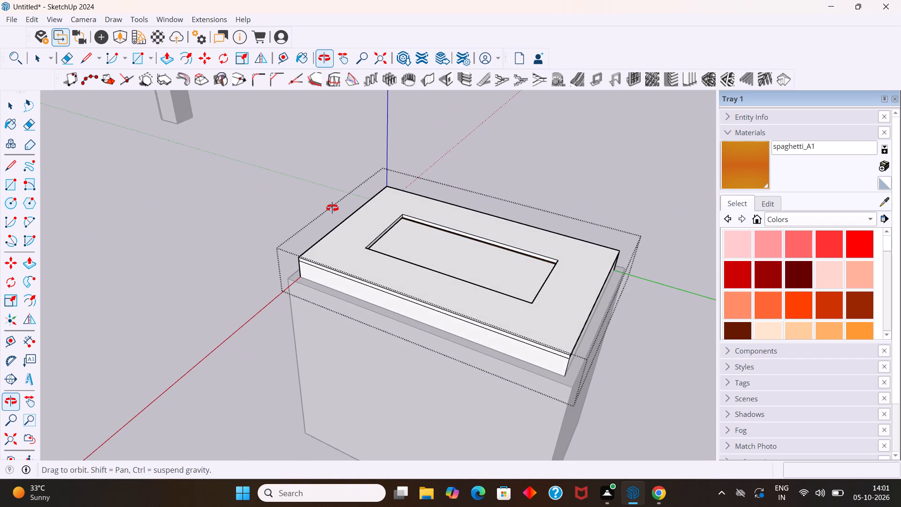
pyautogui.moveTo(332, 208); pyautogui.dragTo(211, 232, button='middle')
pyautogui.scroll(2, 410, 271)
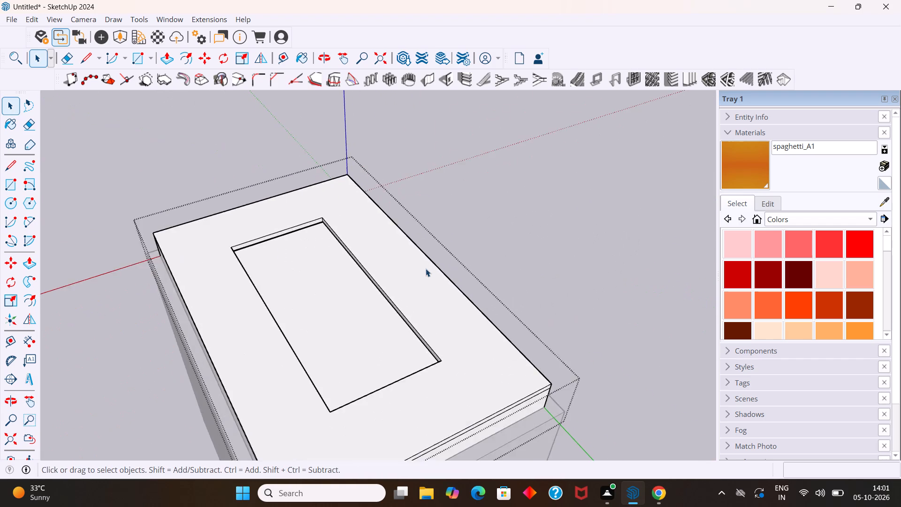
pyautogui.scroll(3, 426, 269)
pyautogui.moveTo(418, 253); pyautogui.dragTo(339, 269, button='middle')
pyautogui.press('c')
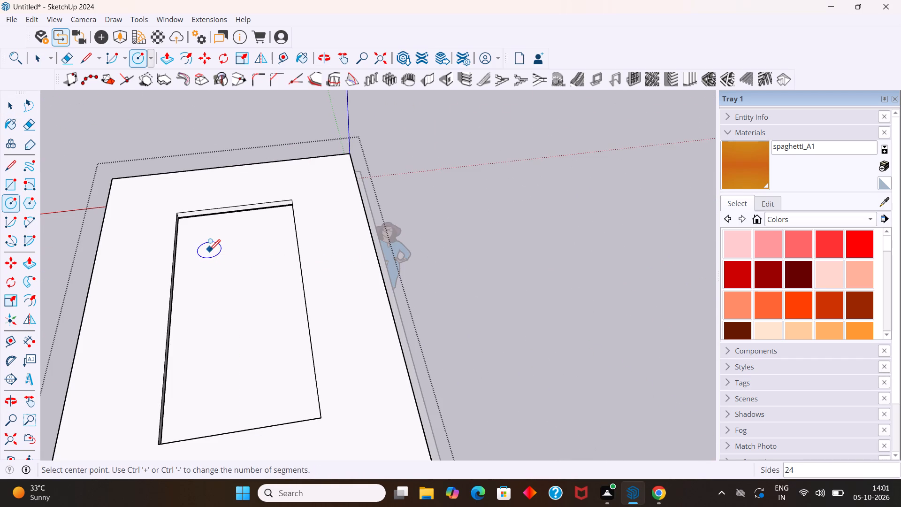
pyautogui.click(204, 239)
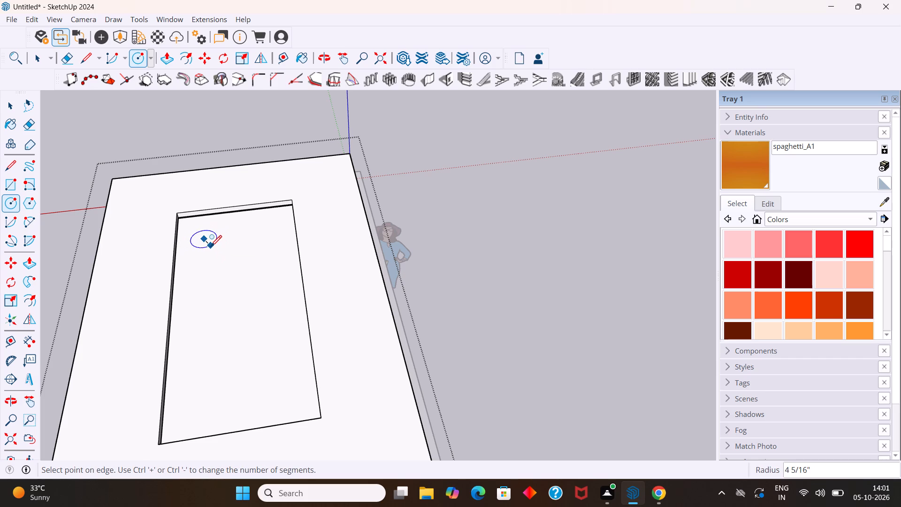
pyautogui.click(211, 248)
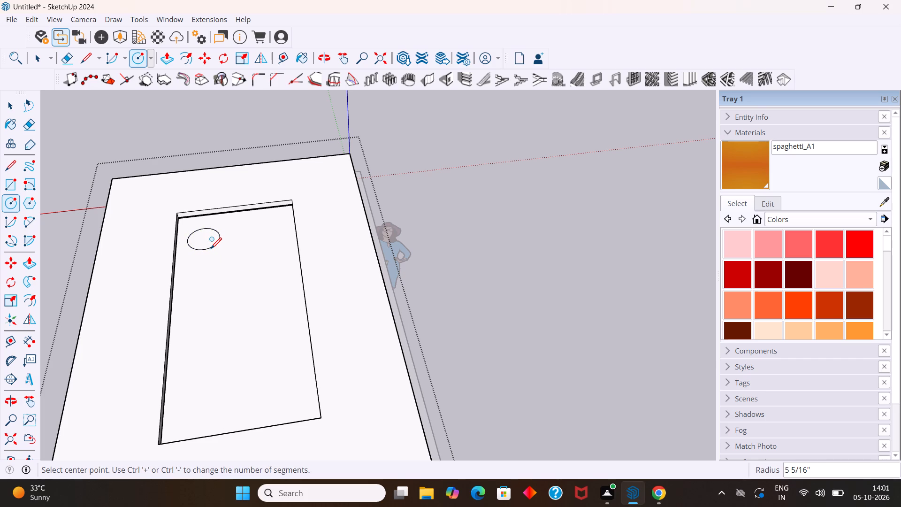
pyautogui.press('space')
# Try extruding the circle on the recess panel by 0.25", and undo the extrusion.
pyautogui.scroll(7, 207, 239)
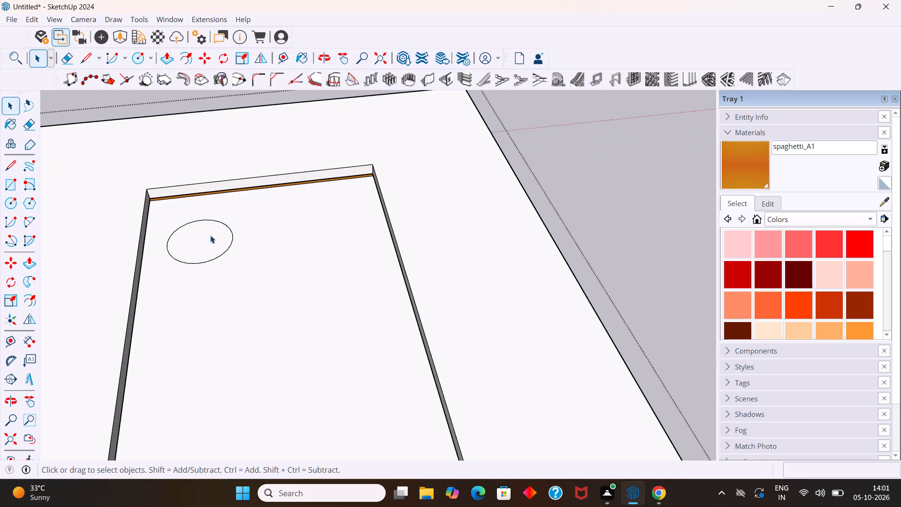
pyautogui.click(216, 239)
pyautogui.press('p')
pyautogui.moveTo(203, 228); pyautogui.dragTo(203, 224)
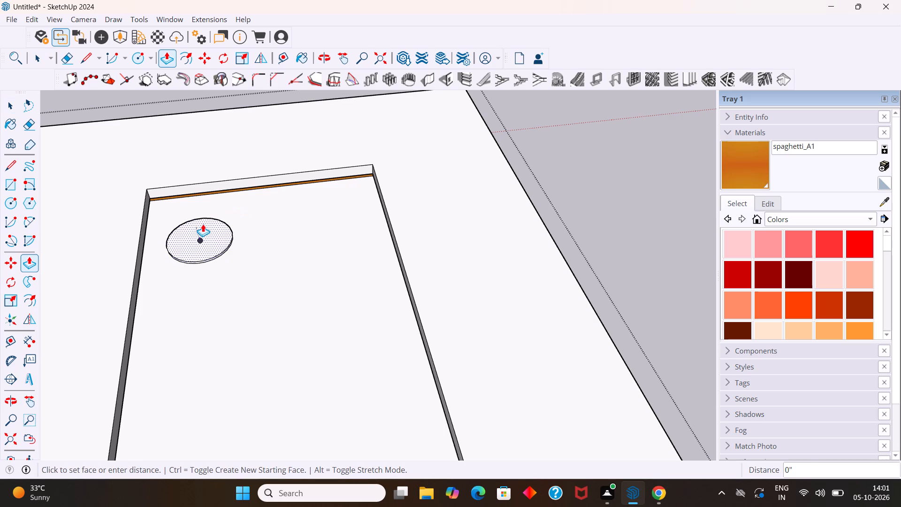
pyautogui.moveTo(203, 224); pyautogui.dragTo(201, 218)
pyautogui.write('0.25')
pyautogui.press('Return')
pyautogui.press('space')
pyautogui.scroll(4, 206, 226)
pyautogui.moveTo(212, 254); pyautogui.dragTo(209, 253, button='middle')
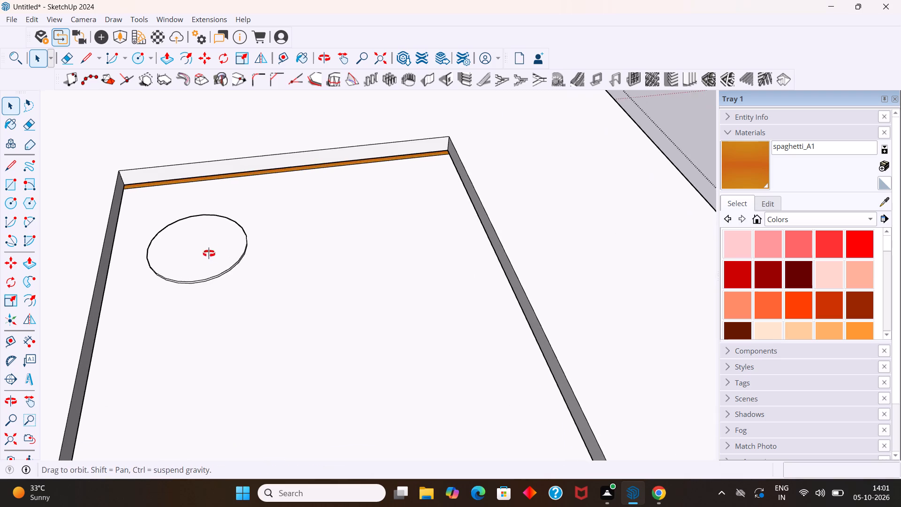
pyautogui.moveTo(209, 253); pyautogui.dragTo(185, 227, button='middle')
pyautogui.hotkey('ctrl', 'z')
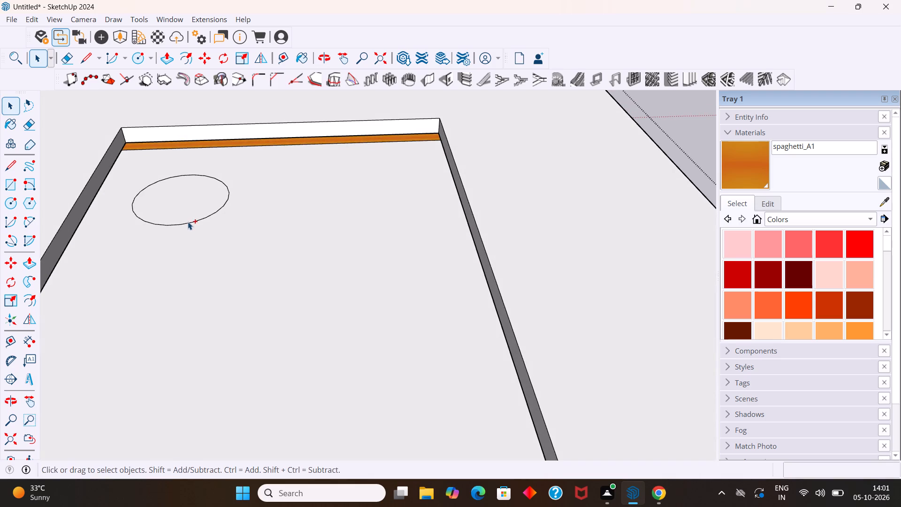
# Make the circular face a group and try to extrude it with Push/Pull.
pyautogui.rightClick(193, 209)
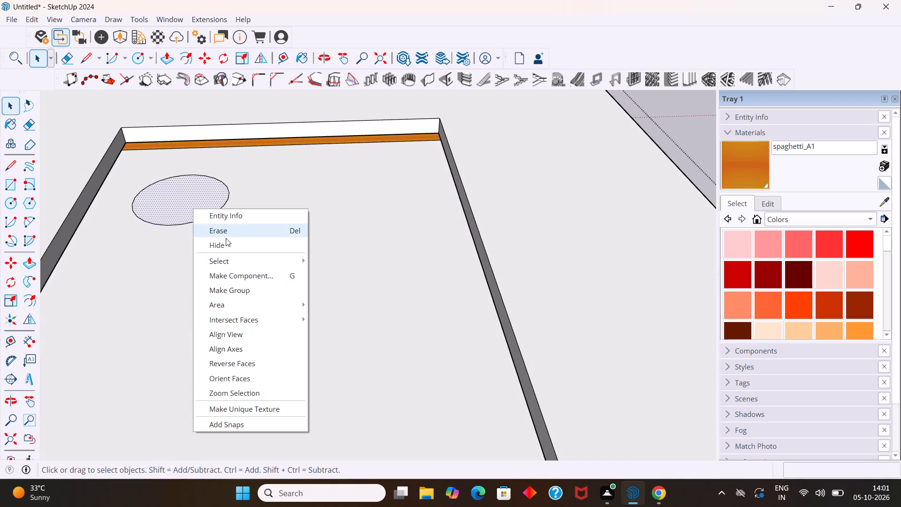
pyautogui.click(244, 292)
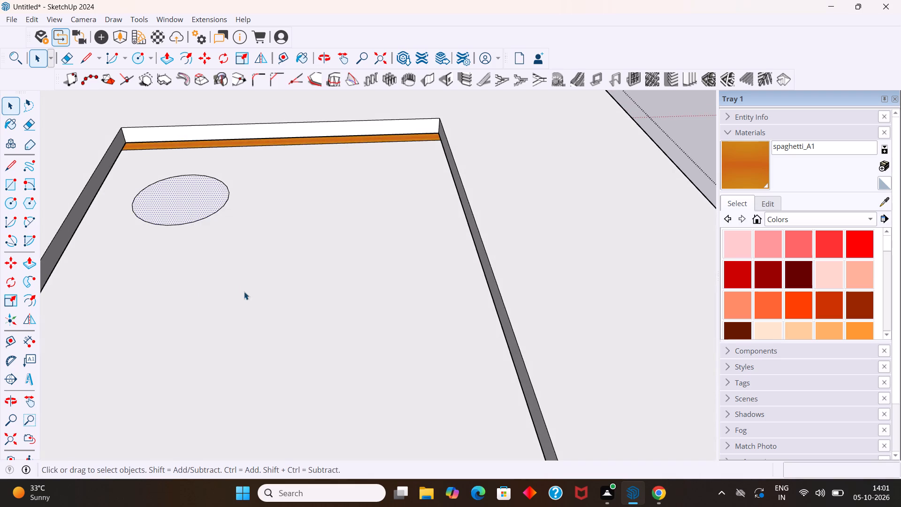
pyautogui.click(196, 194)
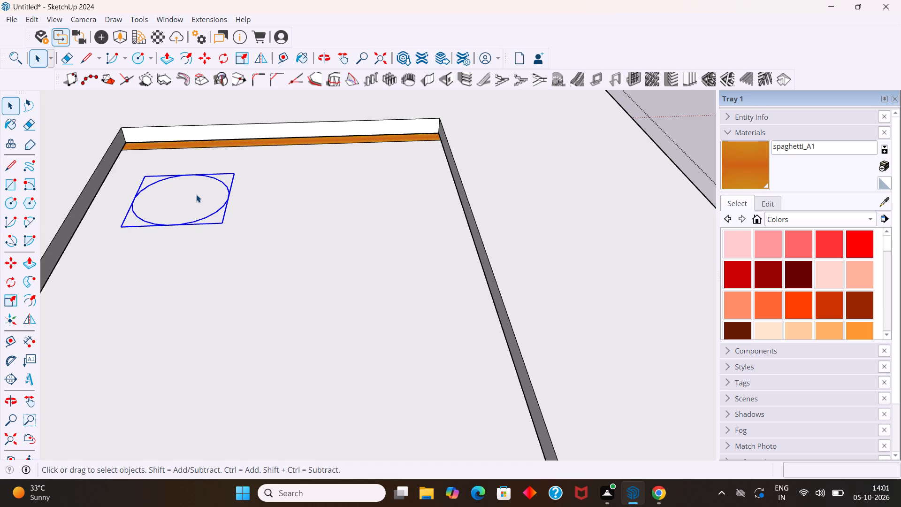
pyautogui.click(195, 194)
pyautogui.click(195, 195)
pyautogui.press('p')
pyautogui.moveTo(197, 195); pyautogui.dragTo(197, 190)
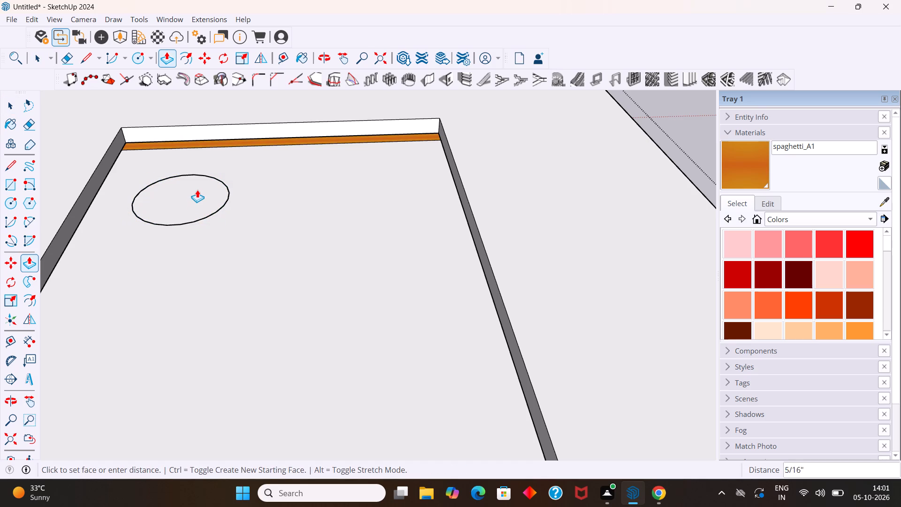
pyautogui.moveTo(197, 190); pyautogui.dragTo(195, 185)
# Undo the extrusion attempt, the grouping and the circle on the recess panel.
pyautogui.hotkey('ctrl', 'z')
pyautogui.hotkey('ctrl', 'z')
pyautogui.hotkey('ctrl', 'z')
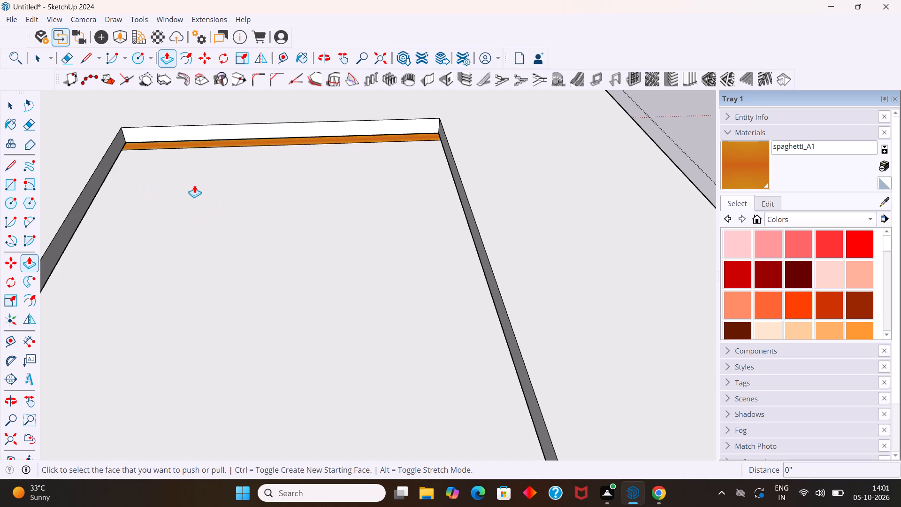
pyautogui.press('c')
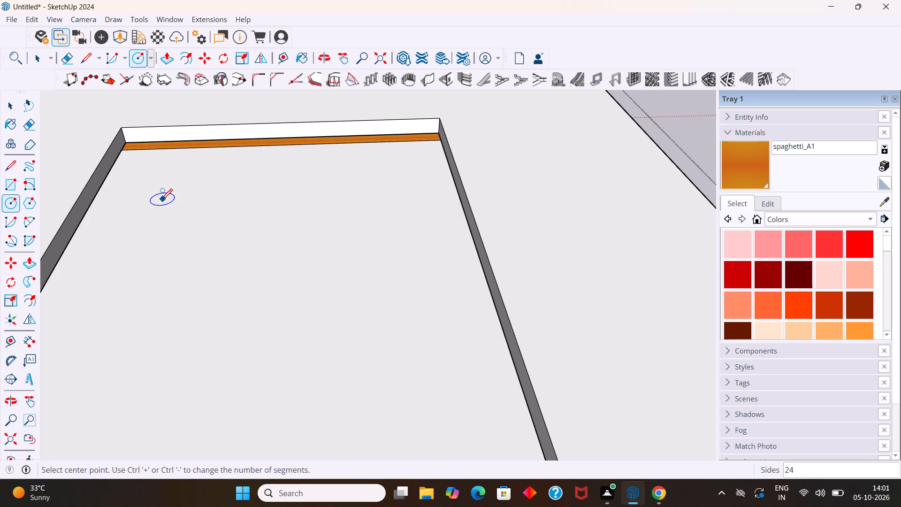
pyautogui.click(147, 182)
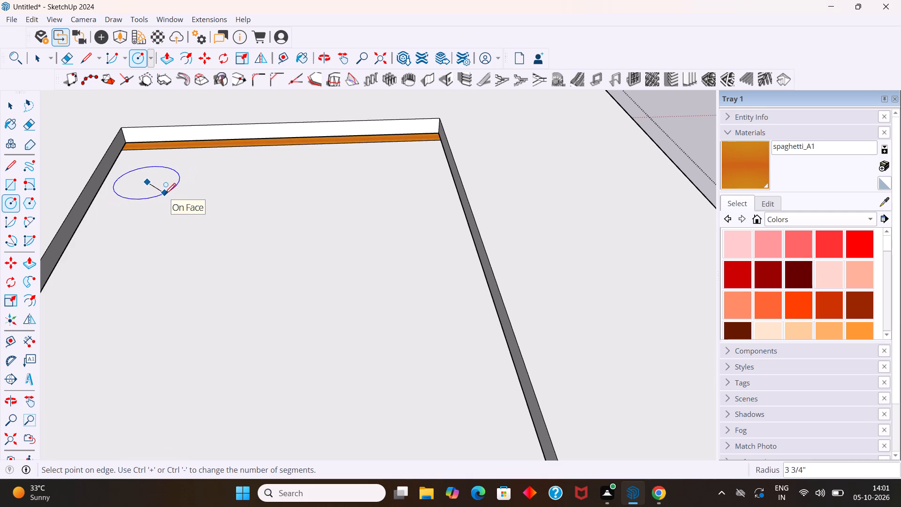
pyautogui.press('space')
# Draw a circle of about 3 11/16" radius on the recess panel, near a corner at the end closest to the origin.
pyautogui.press('c')
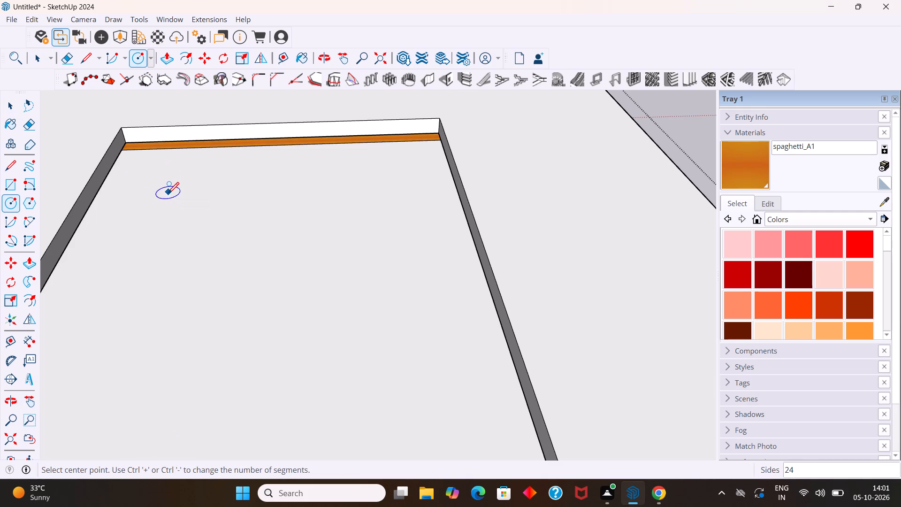
pyautogui.click(168, 191)
pyautogui.click(176, 207)
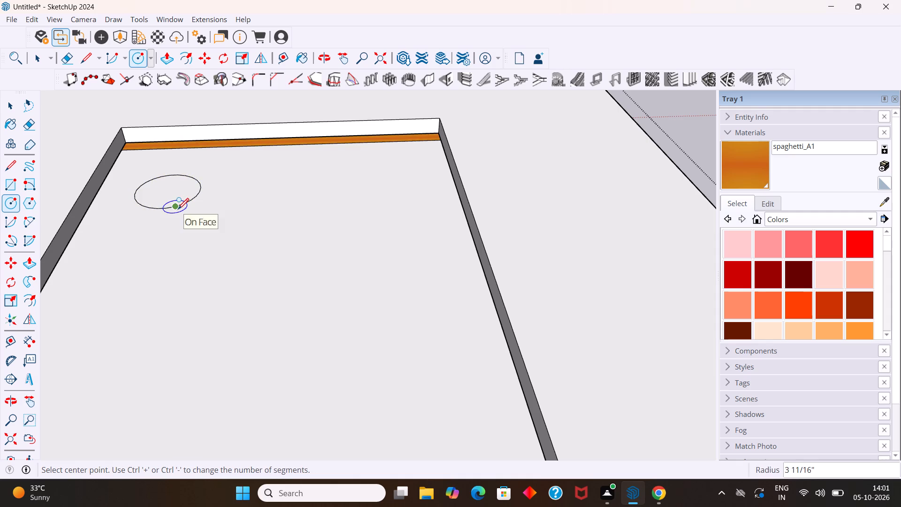
pyautogui.press('space')
# Make the new circular face a group.
pyautogui.click(176, 184)
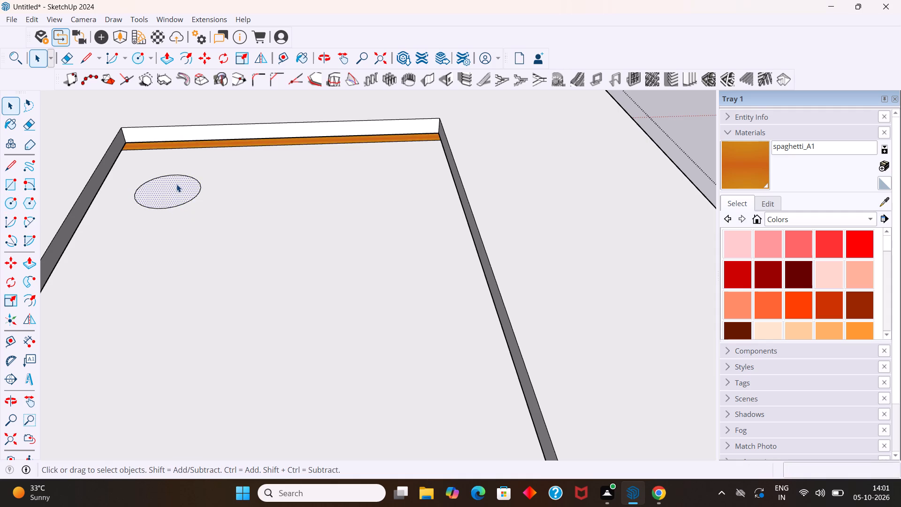
pyautogui.rightClick(176, 184)
pyautogui.click(215, 269)
# Open the circle's group and extrude its face 0.25" into a thin disc.
pyautogui.click(173, 184)
pyautogui.scroll(3, 173, 184)
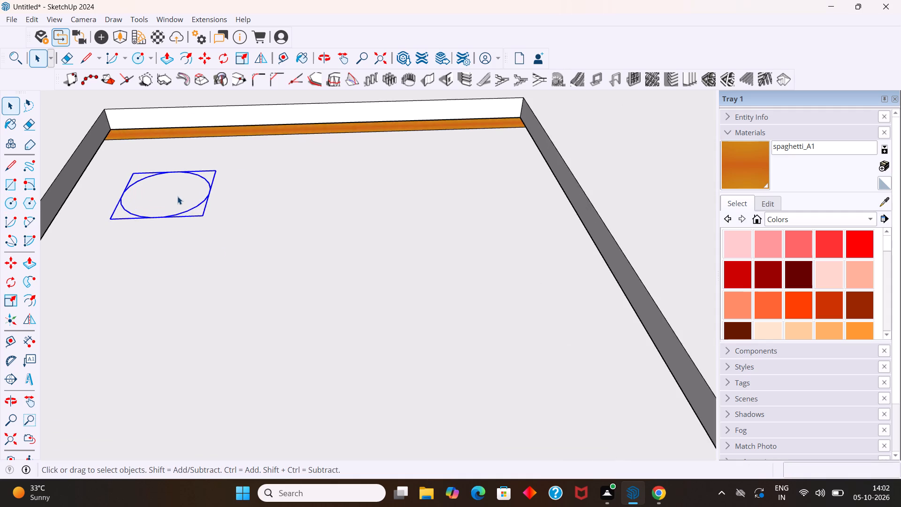
pyautogui.doubleClick(177, 196)
pyautogui.click(171, 195)
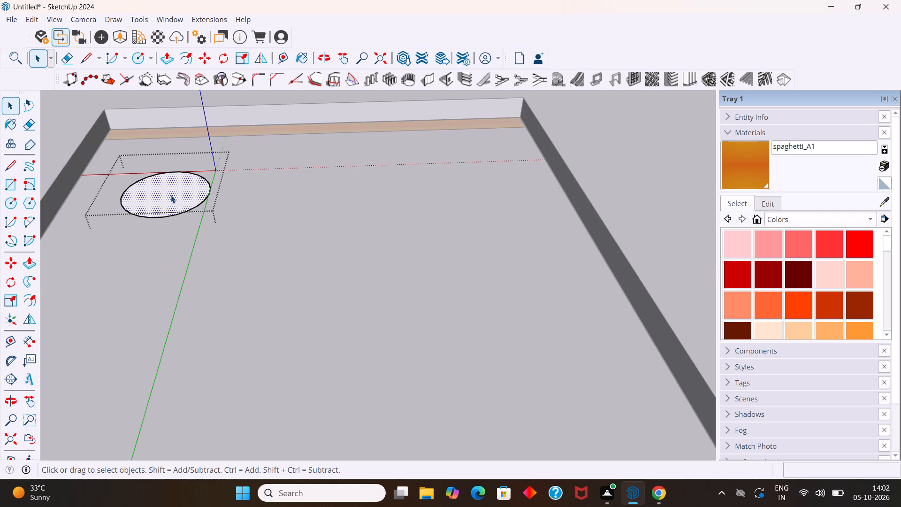
pyautogui.press('p')
pyautogui.moveTo(171, 195); pyautogui.dragTo(169, 188)
pyautogui.press('0')
pyautogui.write('.25')
pyautogui.press('Return')
pyautogui.press('space')
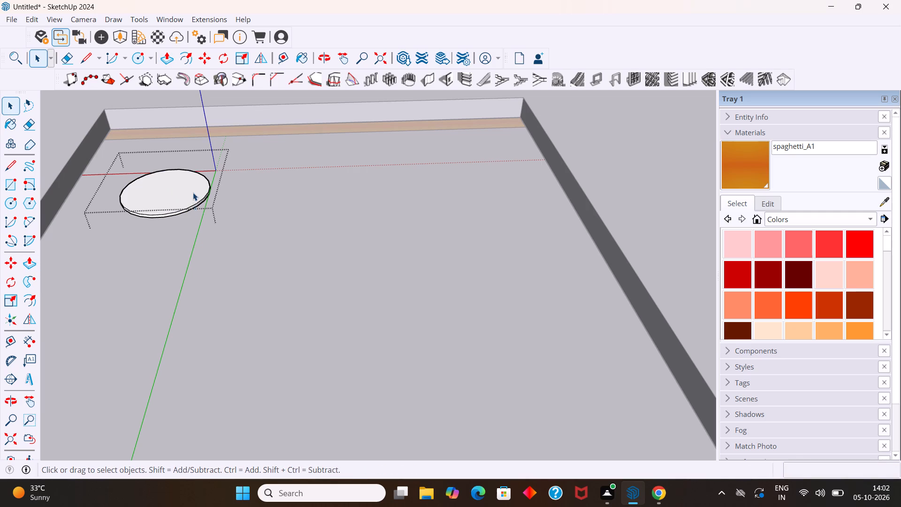
# Copy the thin disc about 5' 3 11/16" along the green axis to the far end of the recess panel.
pyautogui.scroll(-8, 193, 192)
pyautogui.scroll(4, 187, 192)
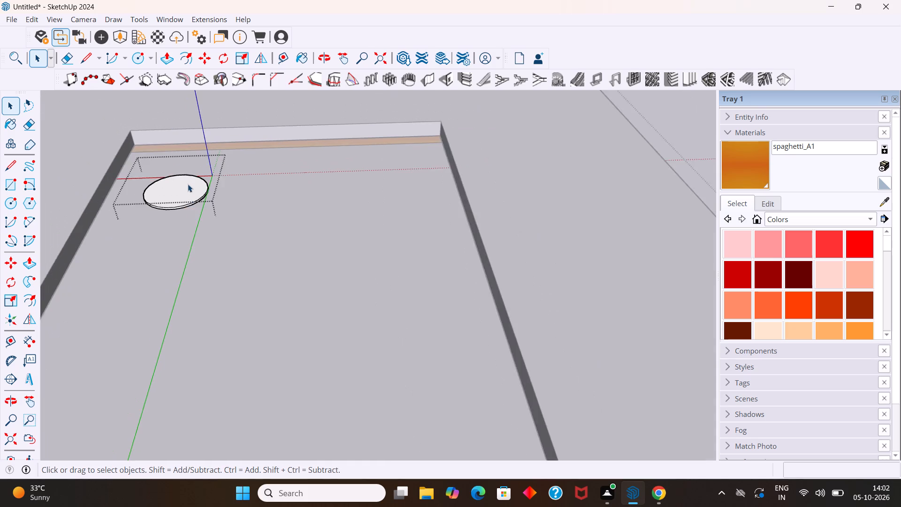
pyautogui.scroll(8, 188, 184)
pyautogui.moveTo(187, 212); pyautogui.dragTo(178, 207, button='middle')
pyautogui.scroll(-4, 177, 206)
pyautogui.scroll(2, 183, 202)
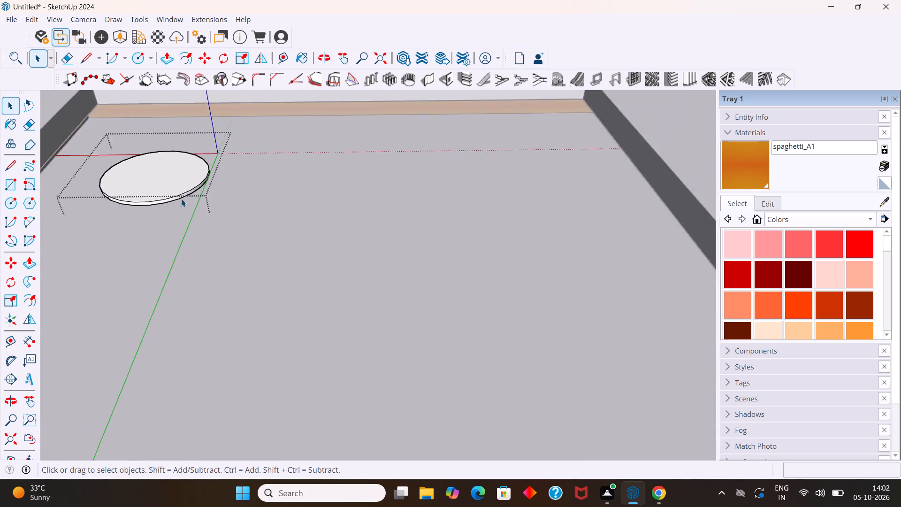
pyautogui.scroll(6, 181, 199)
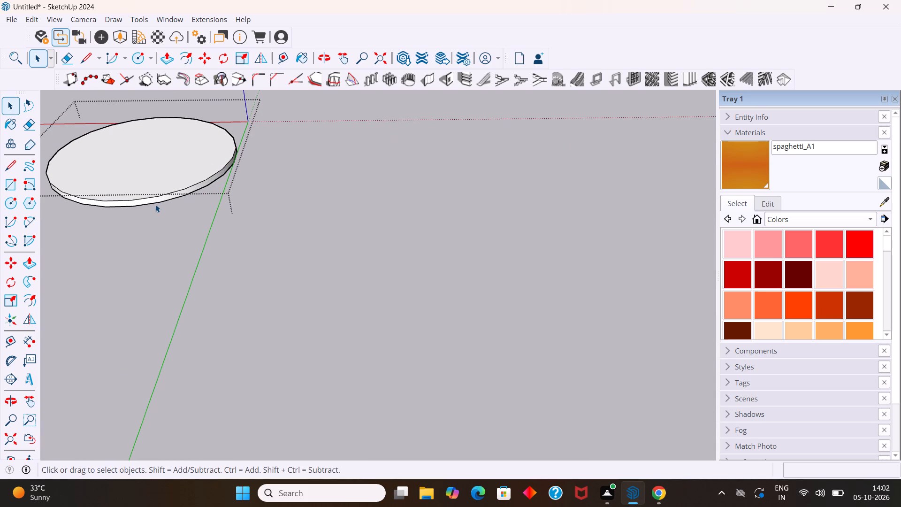
pyautogui.click(155, 204)
pyautogui.keyDown('ctrl'); pyautogui.click(156, 198); pyautogui.keyUp('ctrl')
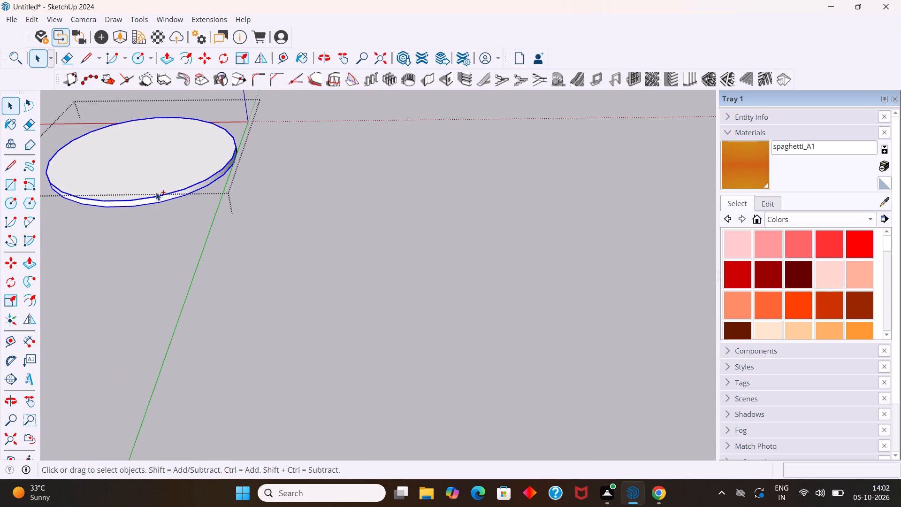
pyautogui.keyDown('ctrl'); pyautogui.click(157, 177); pyautogui.keyUp('ctrl')
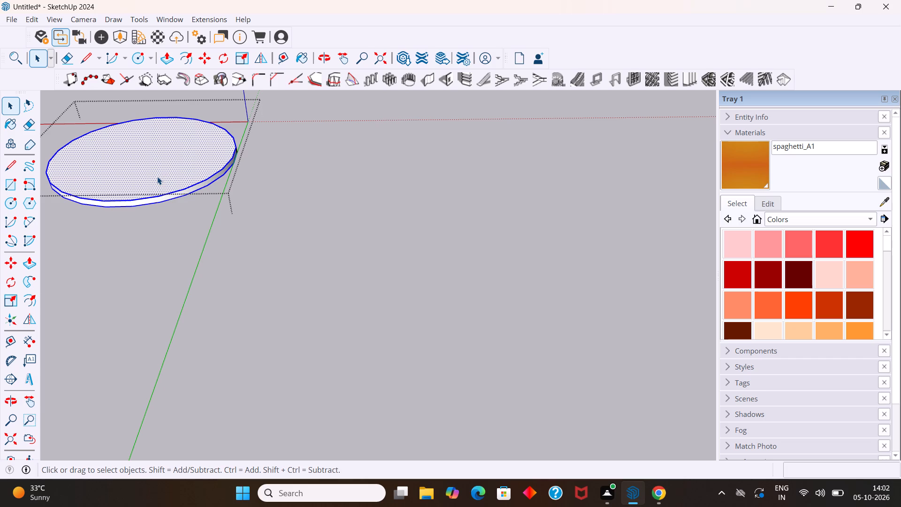
pyautogui.press('m')
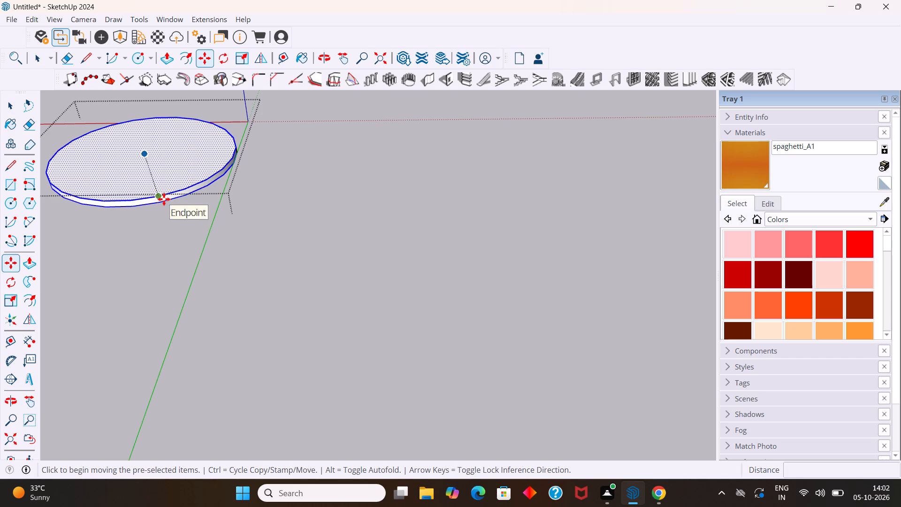
pyautogui.click(164, 199)
pyautogui.scroll(-3, 188, 231)
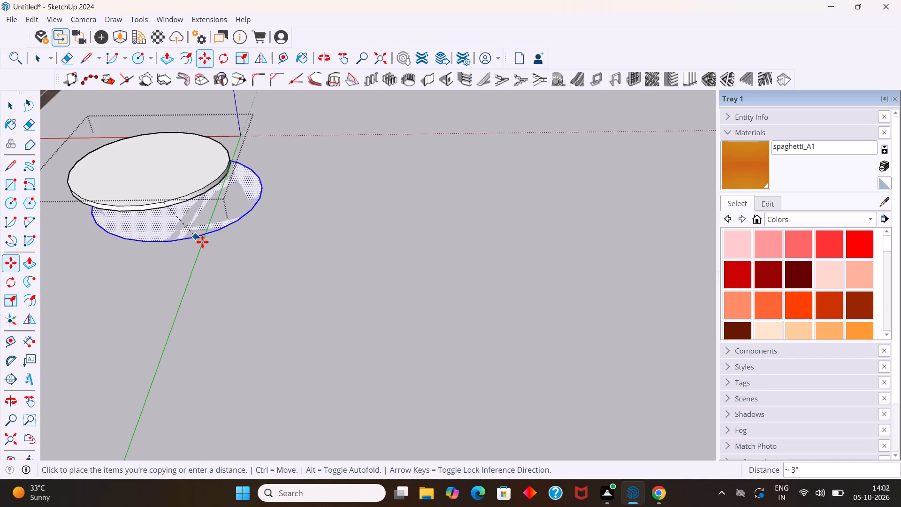
pyautogui.scroll(-20, 202, 242)
pyautogui.scroll(-5, 305, 224)
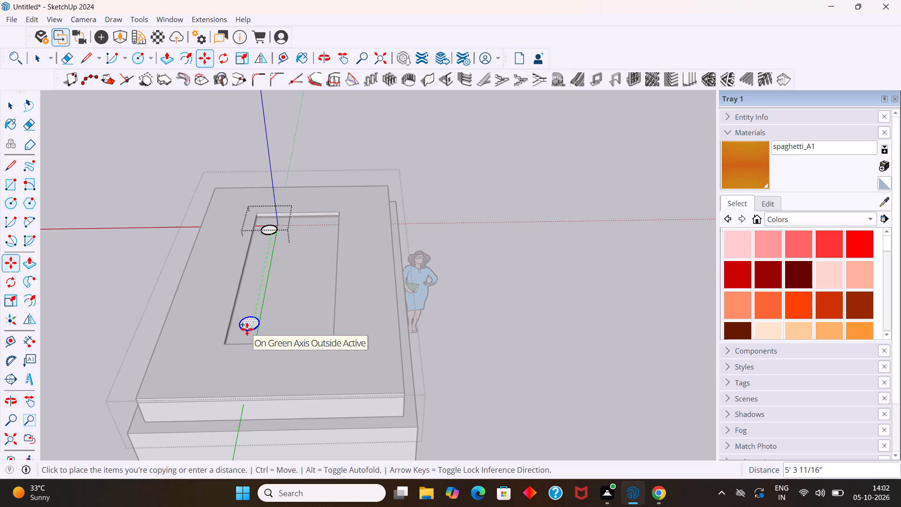
pyautogui.click(247, 329)
# Divide the copy distance by 2 to add a disc midway between the original and its copy.
pyautogui.press('/')
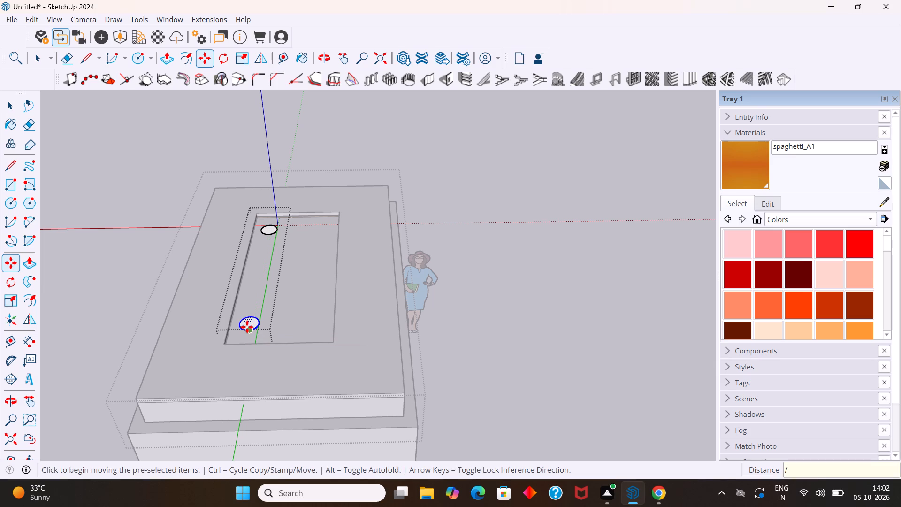
pyautogui.press('2')
pyautogui.press('Return')
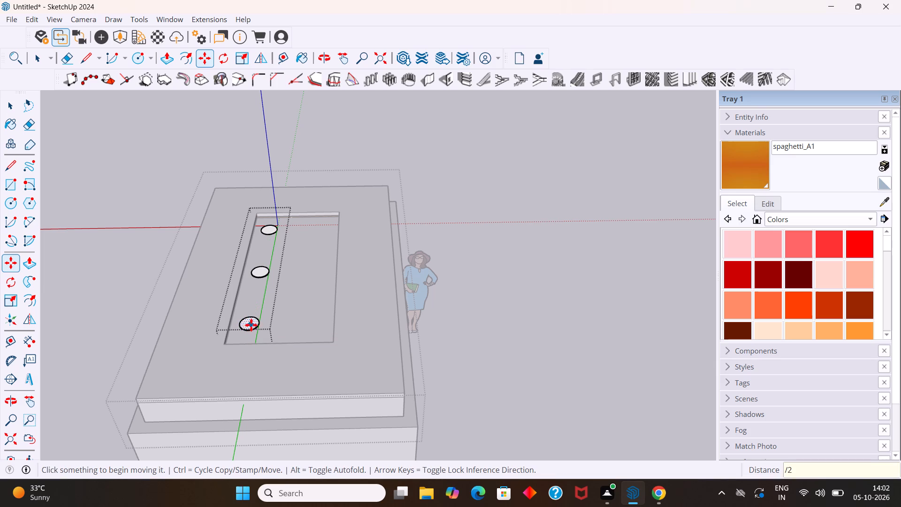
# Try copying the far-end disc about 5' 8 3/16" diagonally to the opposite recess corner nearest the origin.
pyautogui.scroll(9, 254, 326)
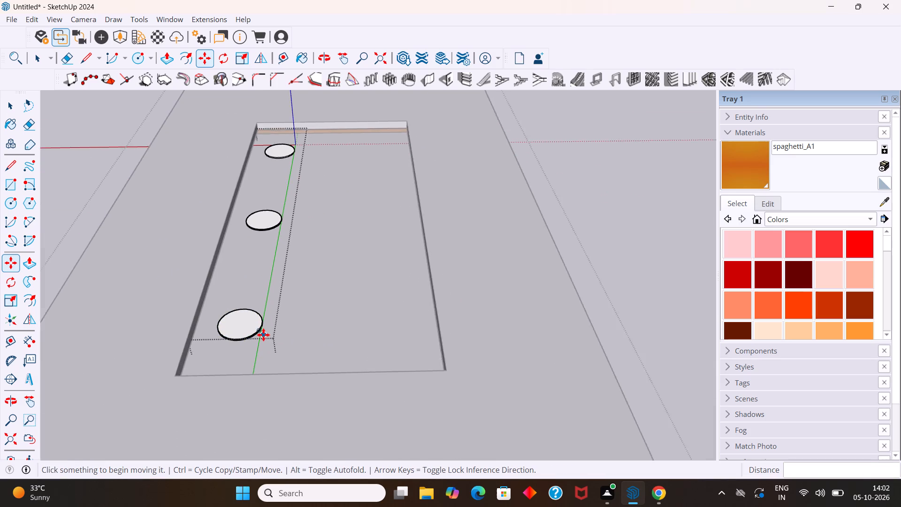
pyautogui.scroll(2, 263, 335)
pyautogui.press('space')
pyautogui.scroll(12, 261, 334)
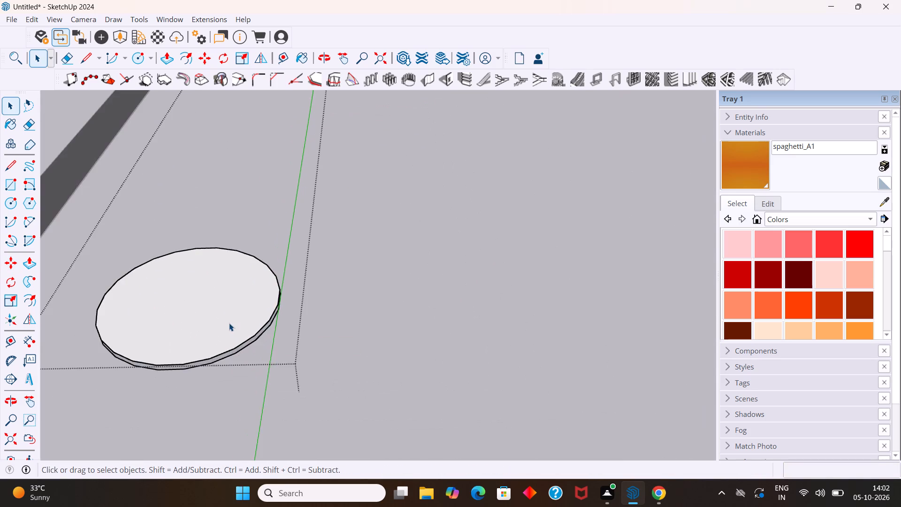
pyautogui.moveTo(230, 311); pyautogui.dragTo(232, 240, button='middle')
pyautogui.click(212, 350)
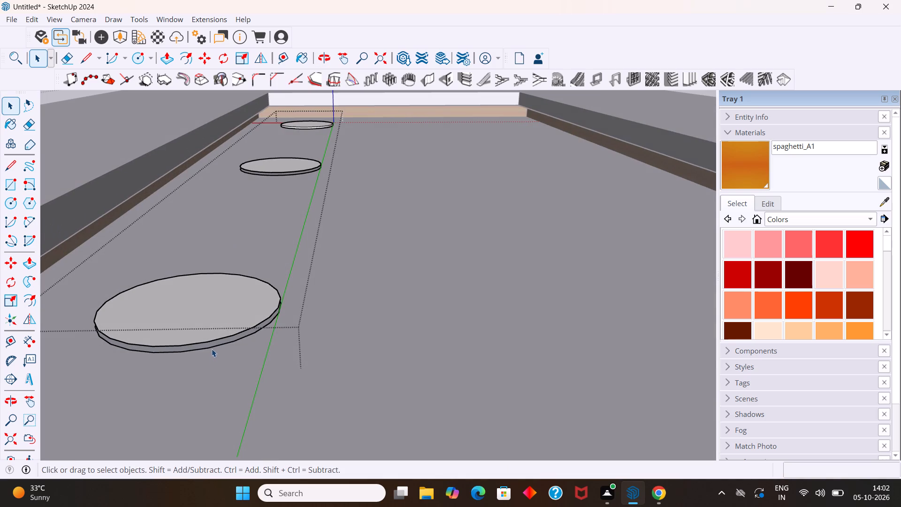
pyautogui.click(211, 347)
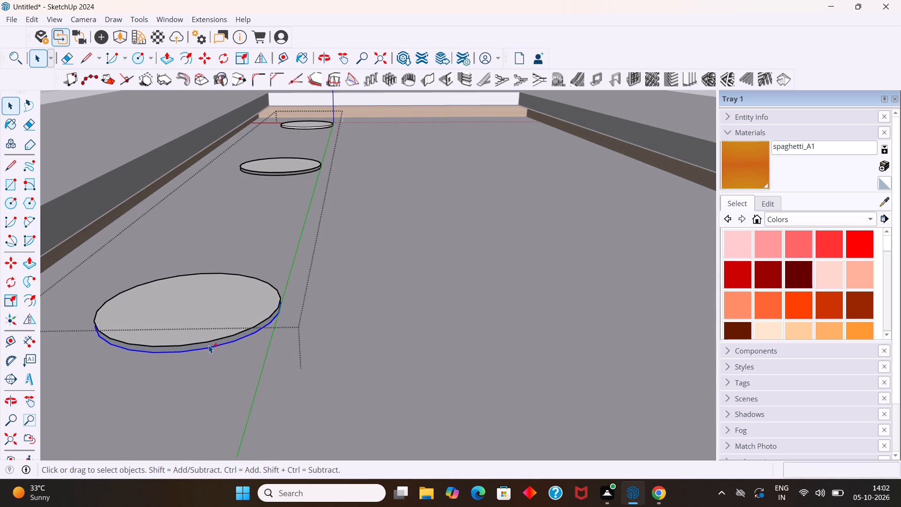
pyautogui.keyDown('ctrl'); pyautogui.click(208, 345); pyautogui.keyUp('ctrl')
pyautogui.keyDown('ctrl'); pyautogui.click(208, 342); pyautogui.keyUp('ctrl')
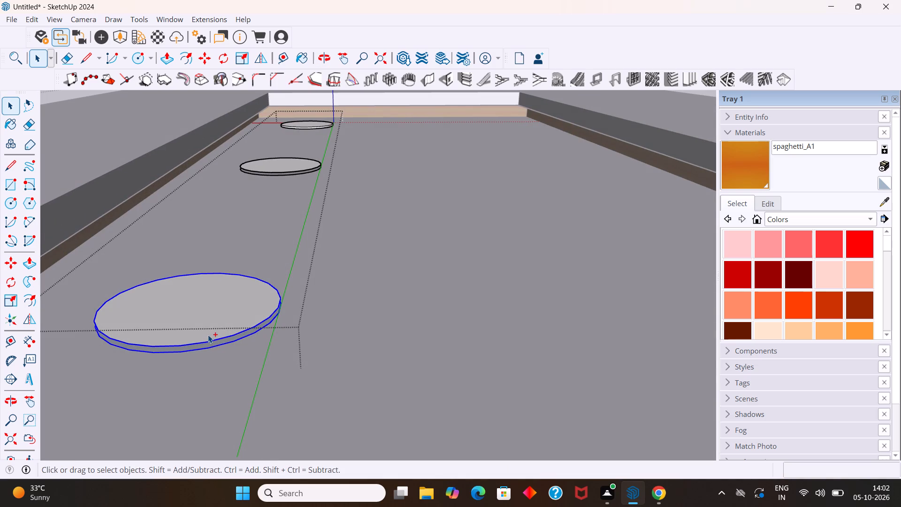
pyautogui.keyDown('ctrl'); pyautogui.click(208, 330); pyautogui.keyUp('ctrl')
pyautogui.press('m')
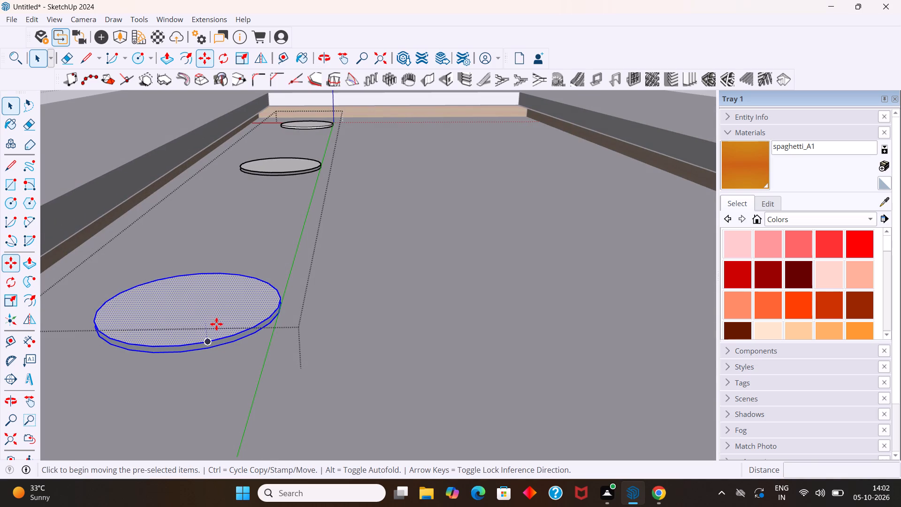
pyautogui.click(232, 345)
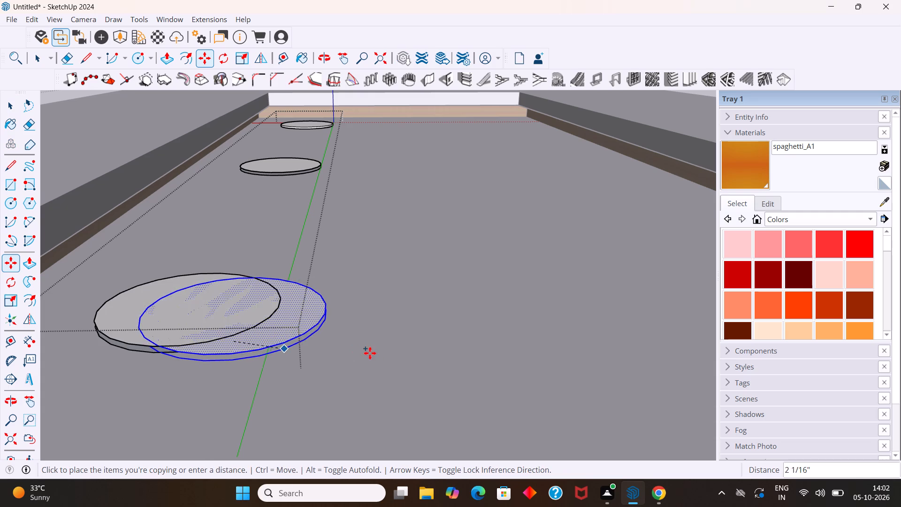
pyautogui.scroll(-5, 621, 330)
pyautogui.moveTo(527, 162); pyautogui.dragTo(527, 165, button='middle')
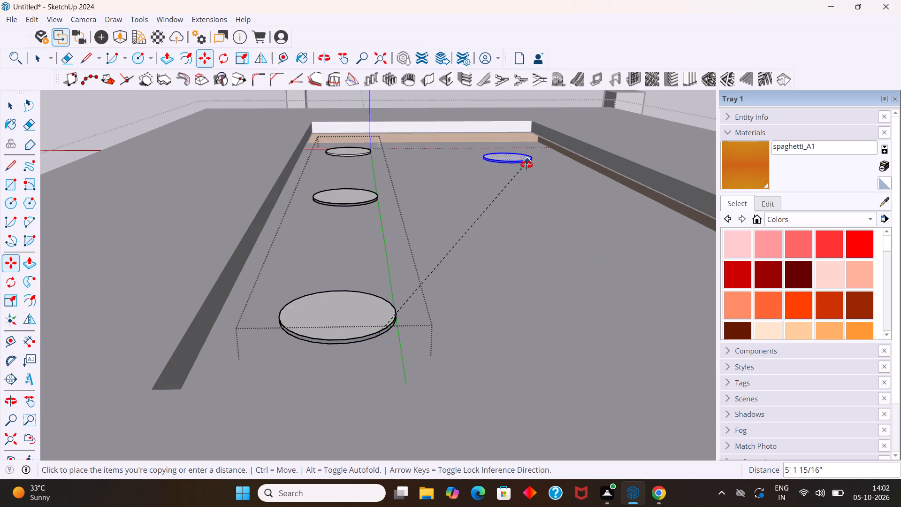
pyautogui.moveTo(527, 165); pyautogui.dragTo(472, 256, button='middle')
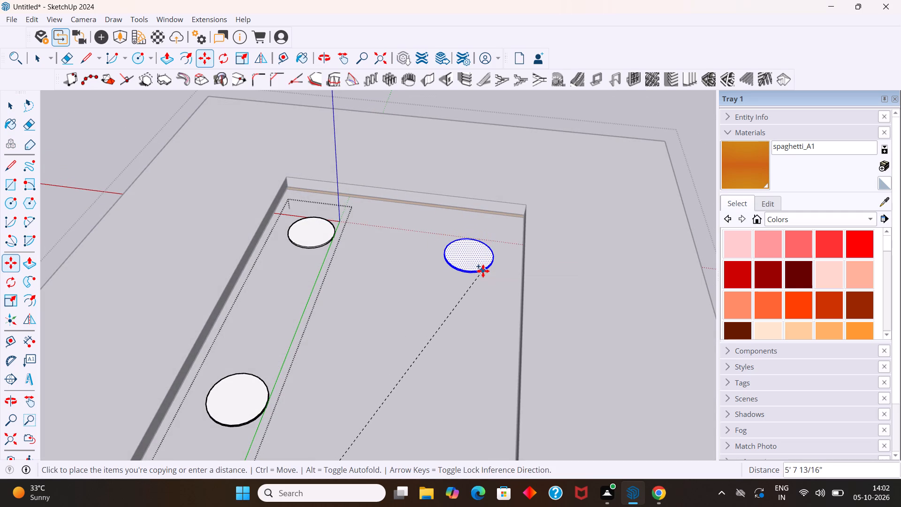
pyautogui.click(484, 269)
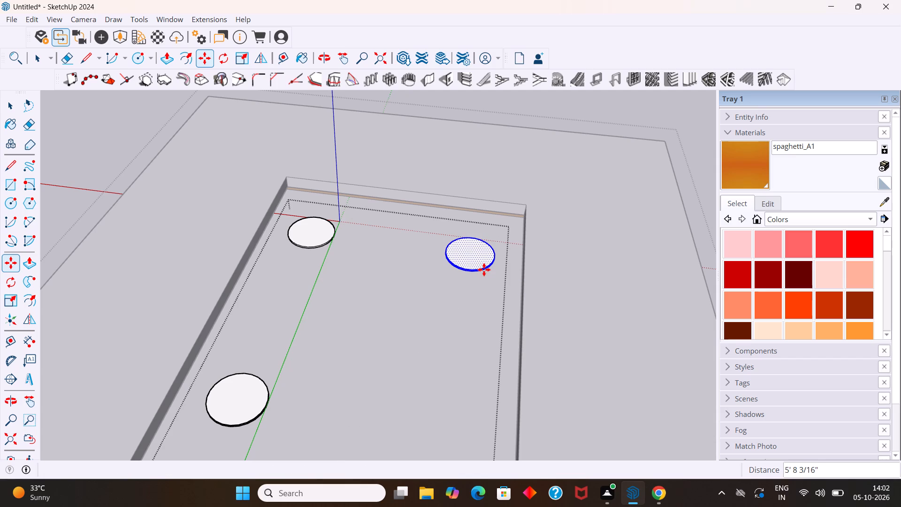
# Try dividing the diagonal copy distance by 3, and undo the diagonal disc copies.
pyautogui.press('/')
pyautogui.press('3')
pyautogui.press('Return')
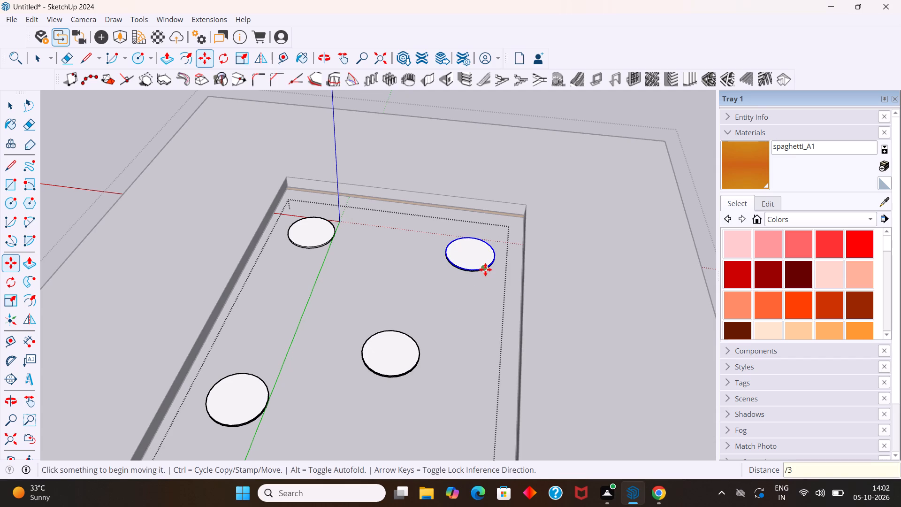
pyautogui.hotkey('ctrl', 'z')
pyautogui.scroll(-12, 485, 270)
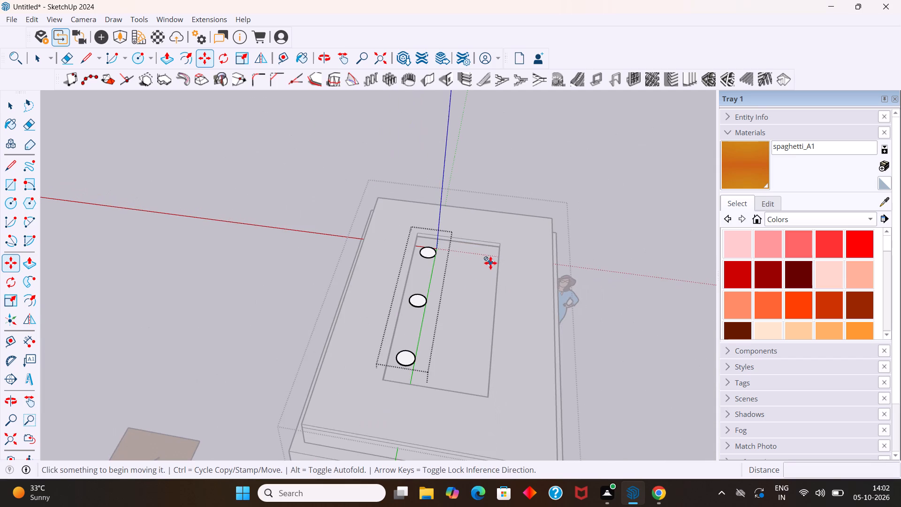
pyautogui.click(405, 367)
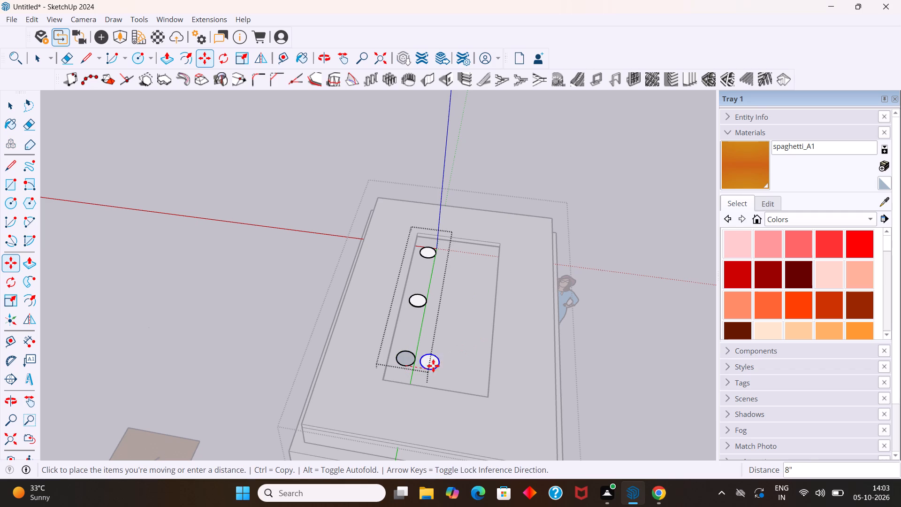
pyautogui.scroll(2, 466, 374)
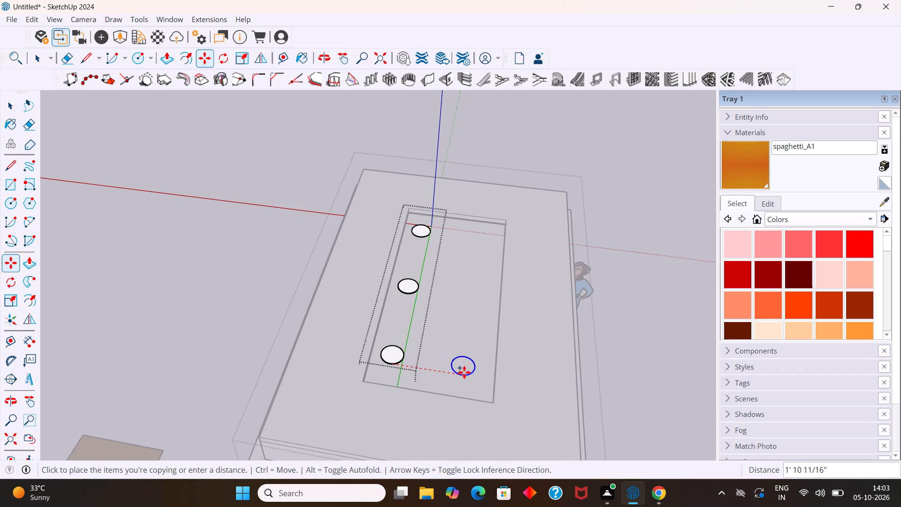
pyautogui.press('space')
# Copy the whole far-end disc across the recess panel to the corner beside the opposite long side.
pyautogui.scroll(8, 398, 358)
pyautogui.moveTo(395, 365); pyautogui.dragTo(420, 288, button='middle')
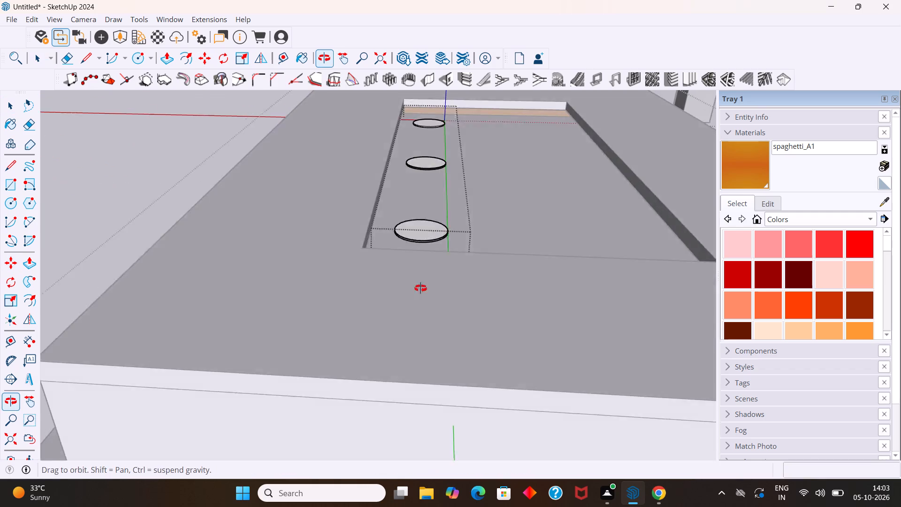
pyautogui.moveTo(420, 288); pyautogui.dragTo(420, 284, button='middle')
pyautogui.scroll(3, 419, 287)
pyautogui.moveTo(425, 242); pyautogui.dragTo(336, 347, button='middle')
pyautogui.scroll(2, 506, 154)
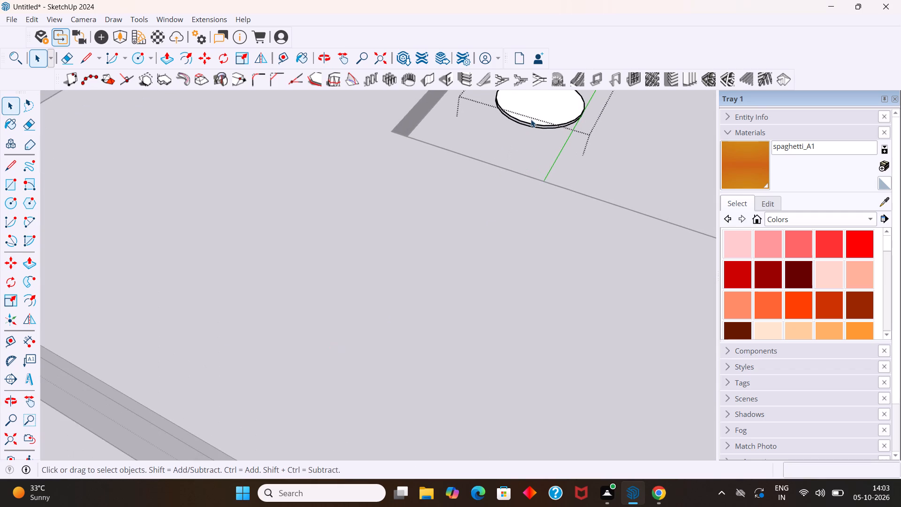
pyautogui.scroll(3, 533, 115)
pyautogui.click(537, 112)
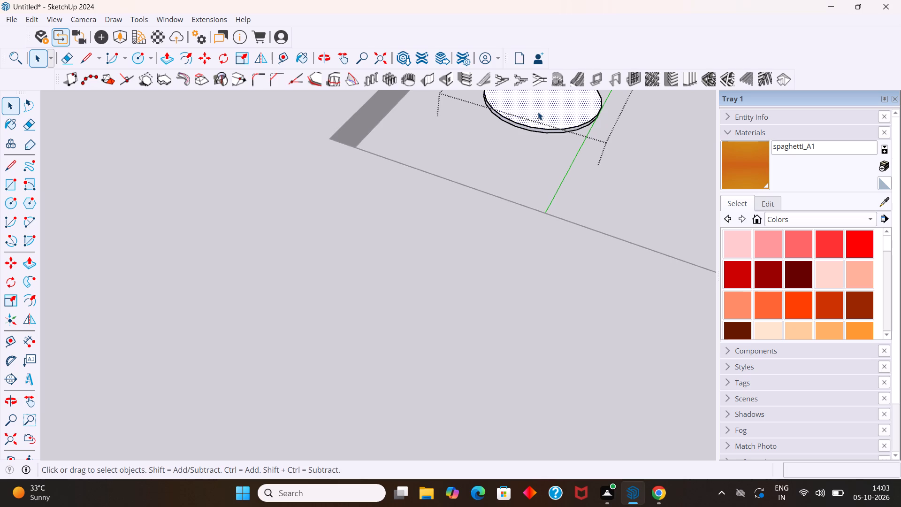
pyautogui.keyDown('ctrl'); pyautogui.click(533, 128); pyautogui.keyUp('ctrl')
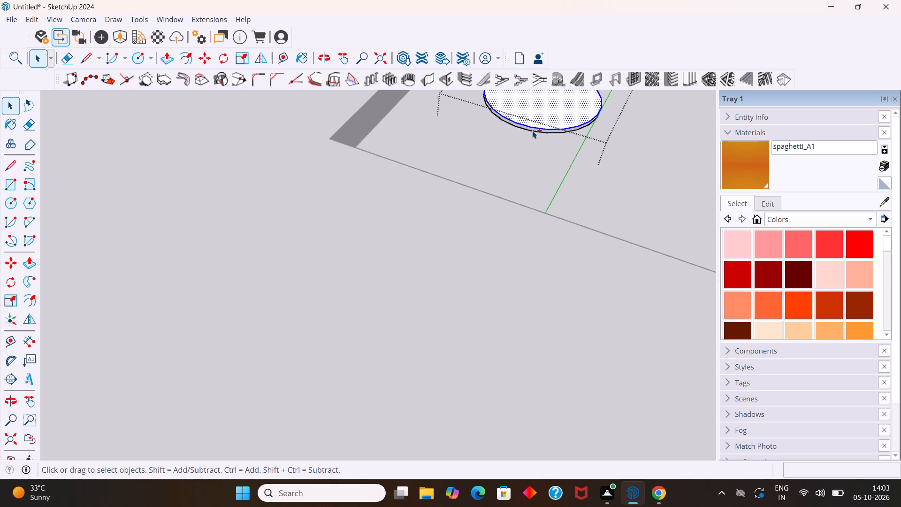
pyautogui.keyDown('ctrl'); pyautogui.click(532, 131); pyautogui.keyUp('ctrl')
pyautogui.press('m')
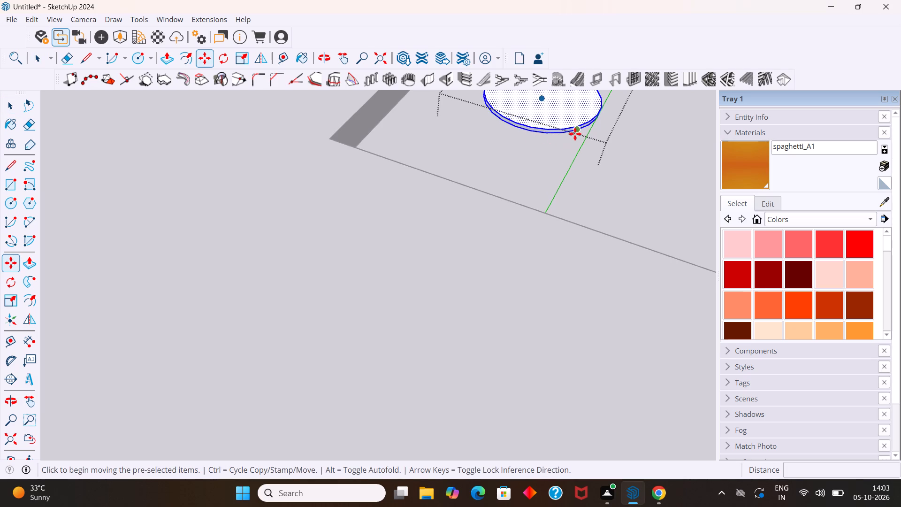
pyautogui.click(576, 133)
pyautogui.scroll(-2, 637, 150)
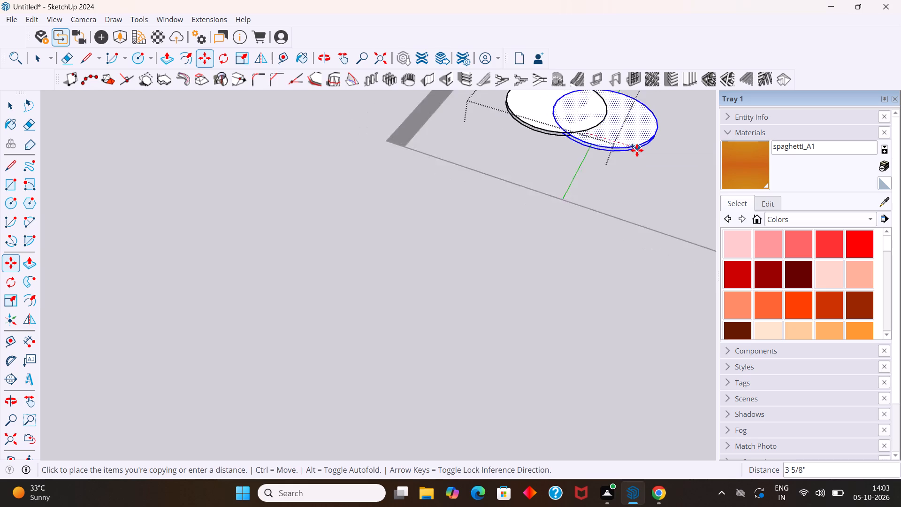
pyautogui.scroll(-8, 637, 150)
pyautogui.scroll(-15, 573, 153)
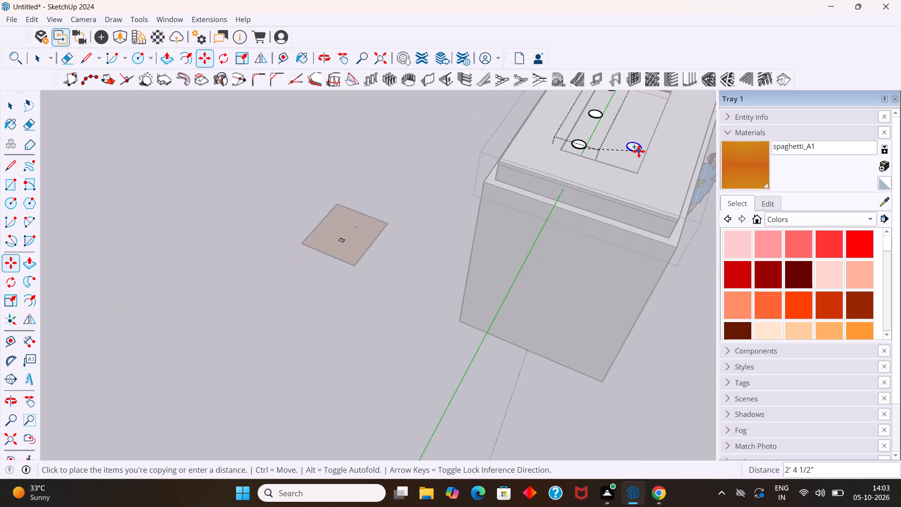
pyautogui.click(631, 162)
# Copy the new corner disc about 5' 1 11/16" along the recess's long side, dividing the distance by 2 to add a midway disc.
pyautogui.scroll(-5, 631, 162)
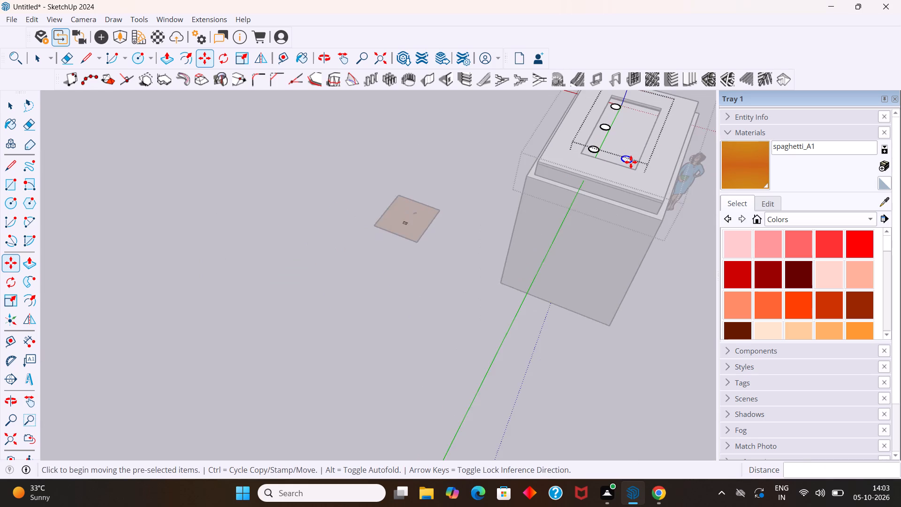
pyautogui.scroll(7, 631, 150)
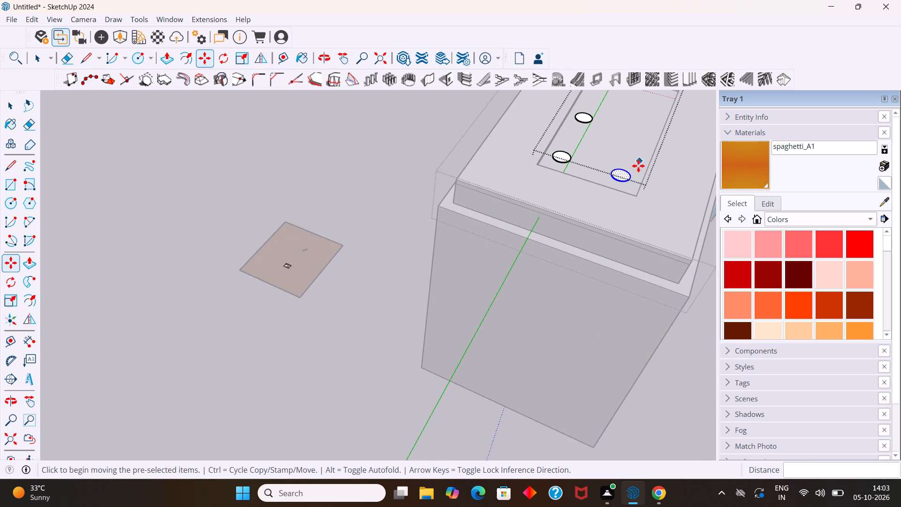
pyautogui.click(629, 181)
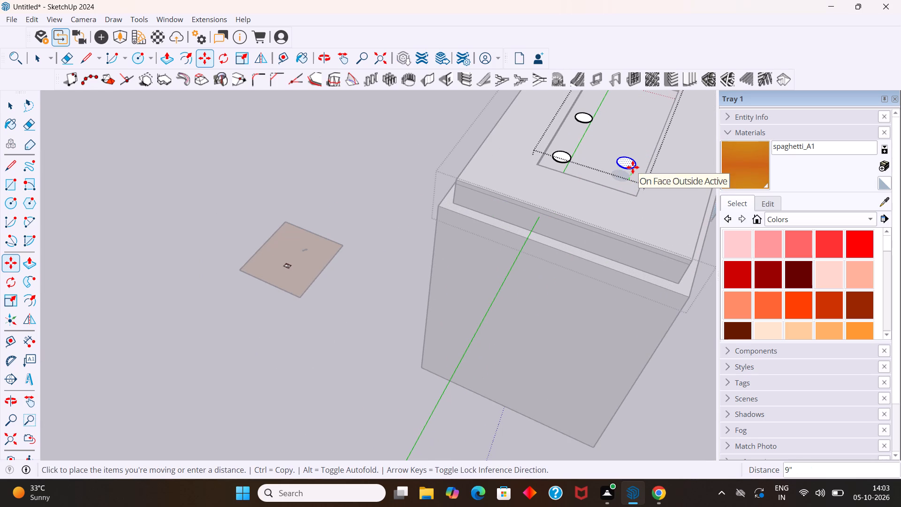
pyautogui.scroll(-3, 640, 146)
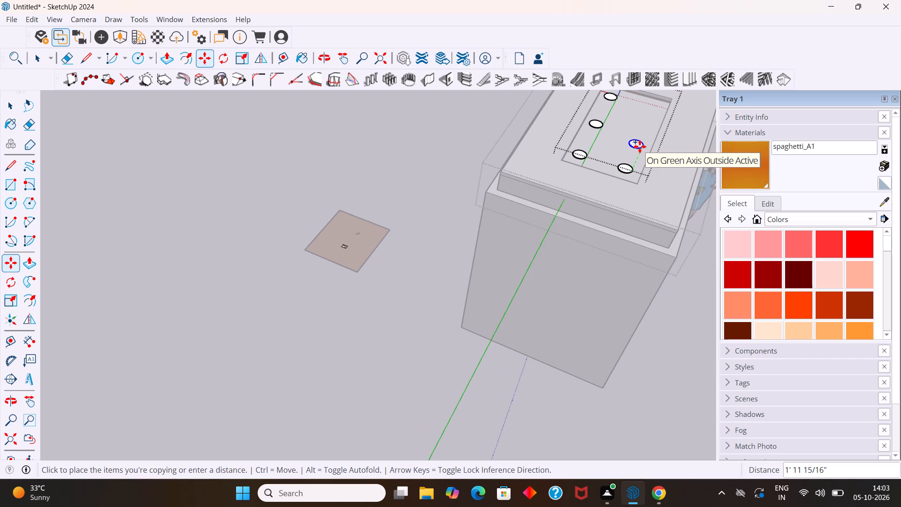
pyautogui.scroll(-5, 640, 146)
pyautogui.scroll(7, 638, 133)
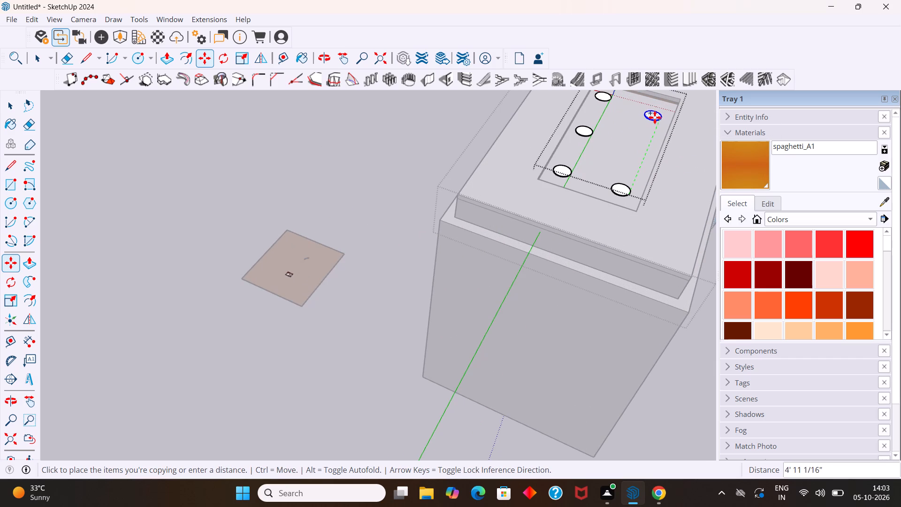
pyautogui.click(656, 115)
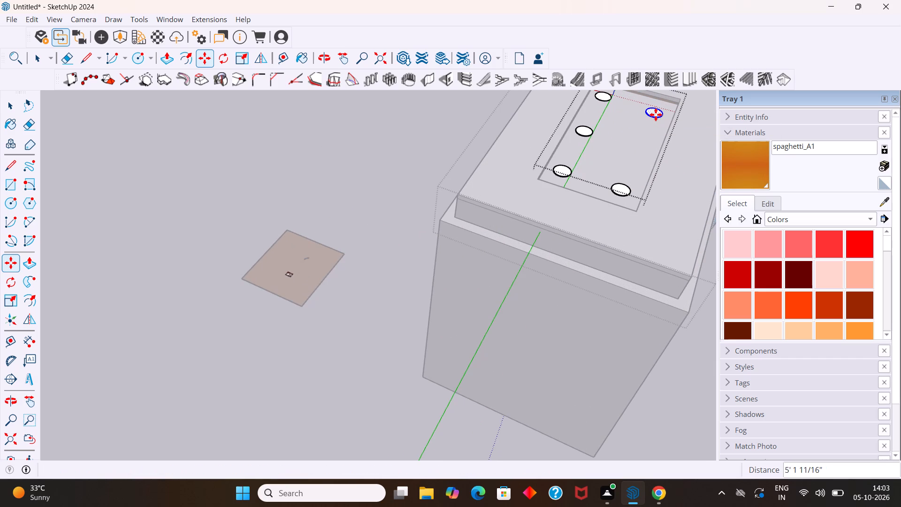
pyautogui.press('/')
pyautogui.press('2')
pyautogui.press('Return')
pyautogui.press('space')
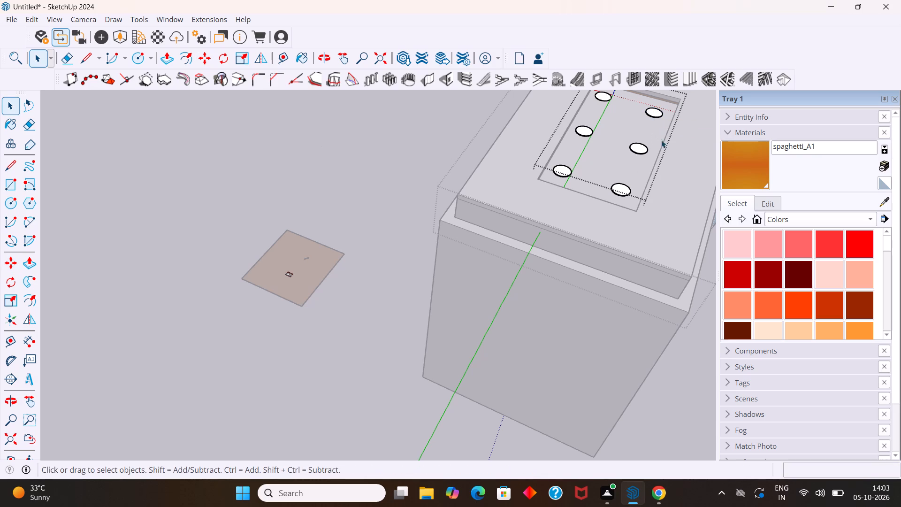
# Exit the disc's editing context and paint the ceiling discs with the spaghetti_A1 material.
pyautogui.click(741, 170)
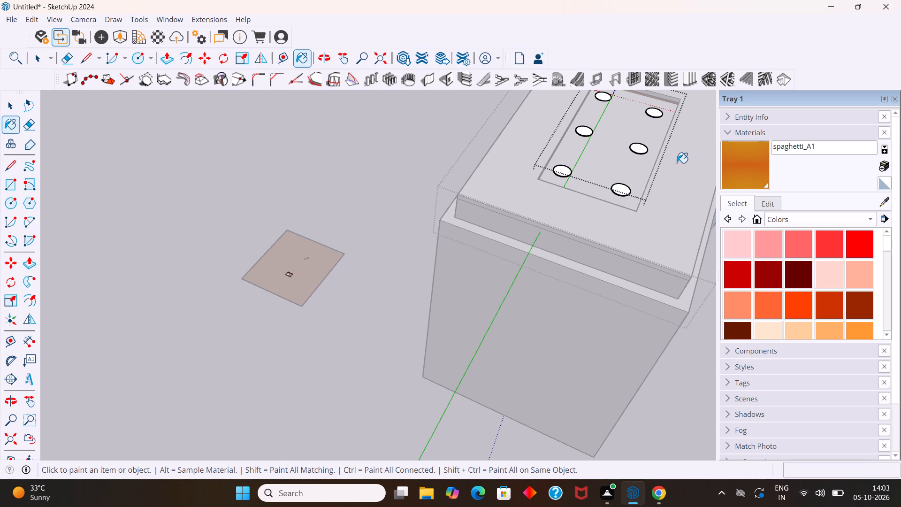
pyautogui.press('space')
pyautogui.click(685, 403)
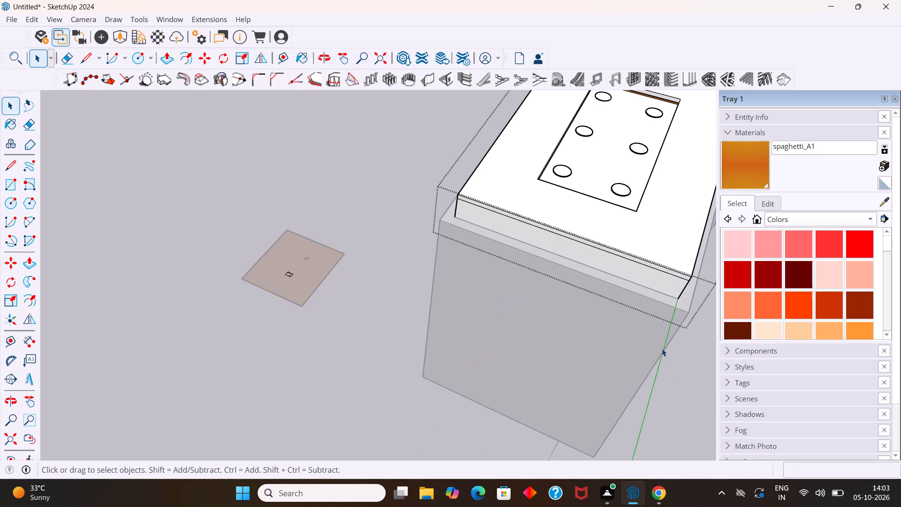
pyautogui.click(730, 162)
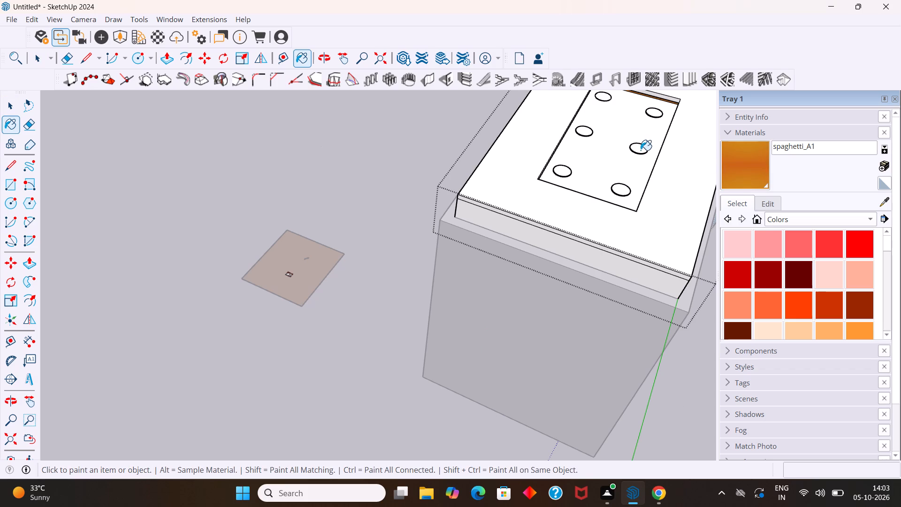
pyautogui.click(641, 150)
pyautogui.press('space')
pyautogui.scroll(-4, 648, 166)
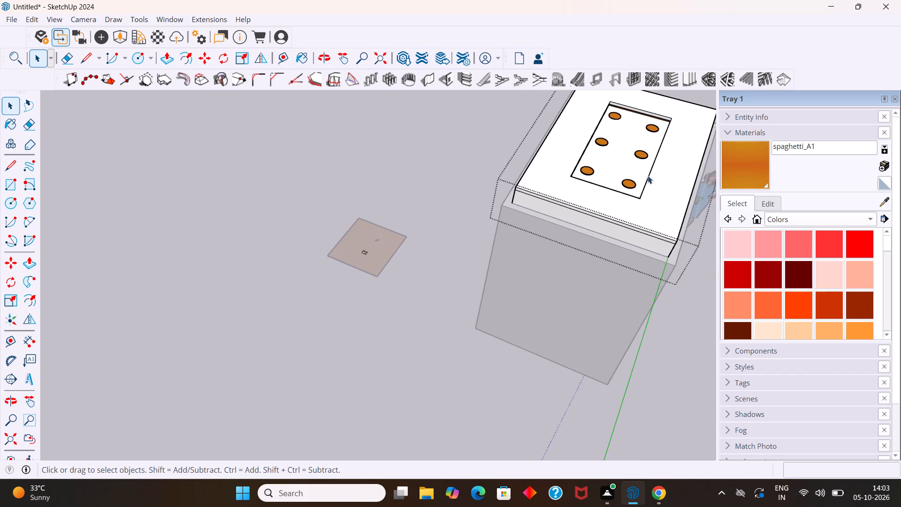
pyautogui.scroll(-10, 640, 175)
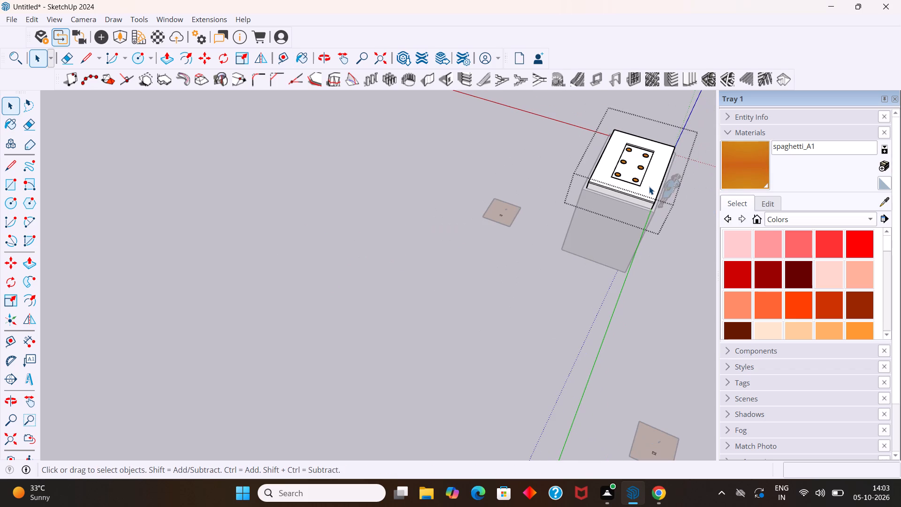
pyautogui.scroll(-8, 647, 185)
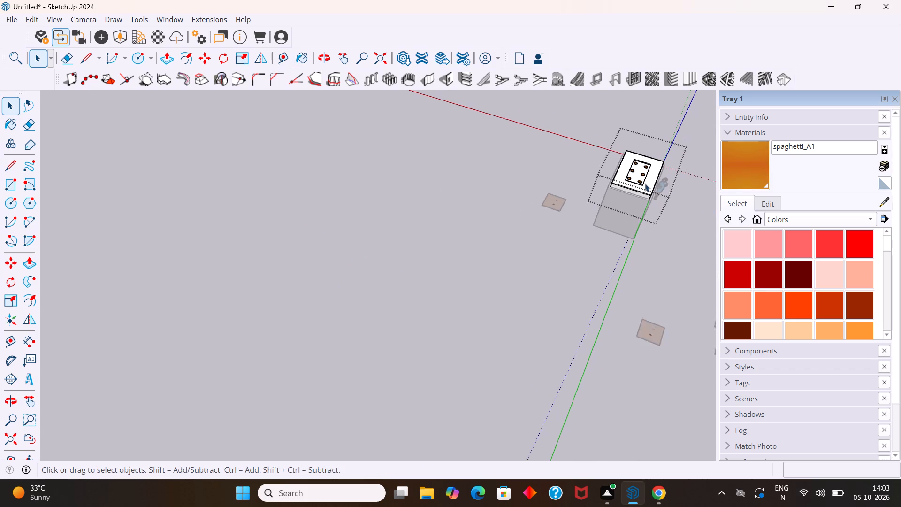
# Close the ceiling group and flip the whole ceiling upside down about its horizontal plane so the recess faces the room.
pyautogui.moveTo(644, 185); pyautogui.dragTo(618, 161, button='middle')
pyautogui.scroll(10, 642, 210)
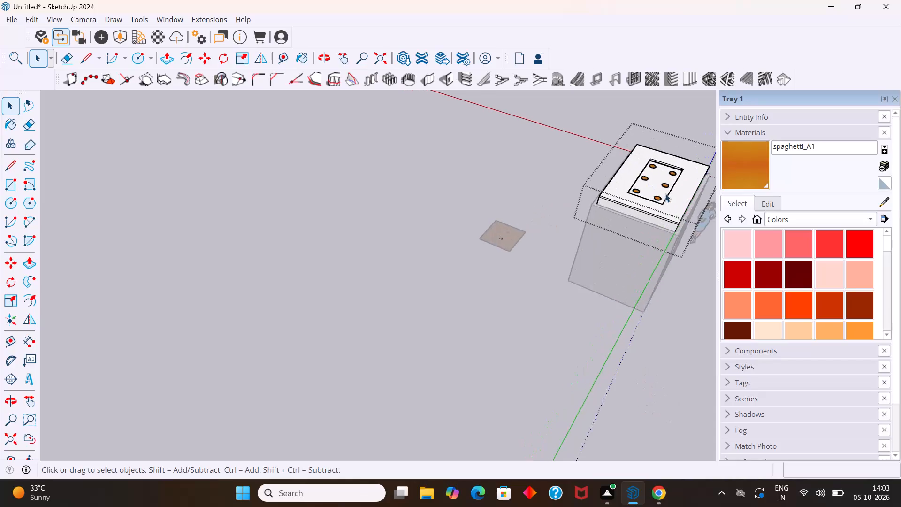
pyautogui.scroll(1, 665, 194)
pyautogui.press('m')
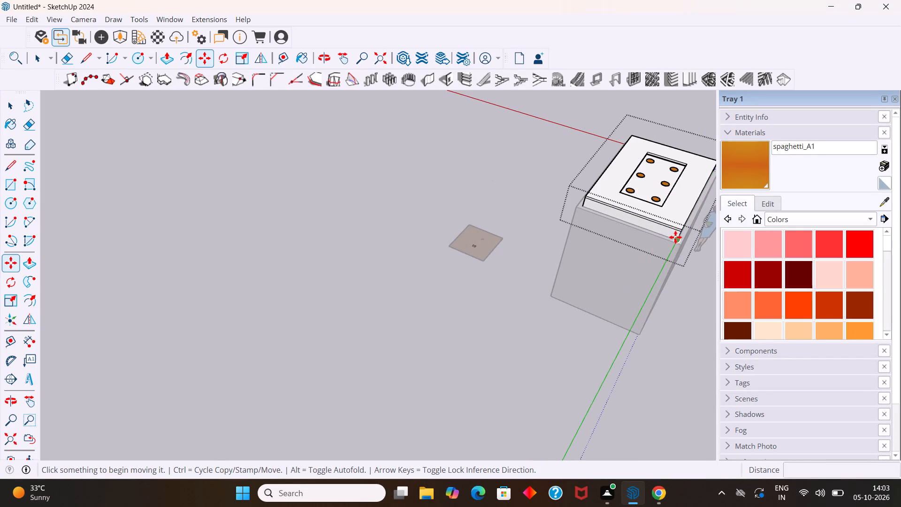
pyautogui.press('space')
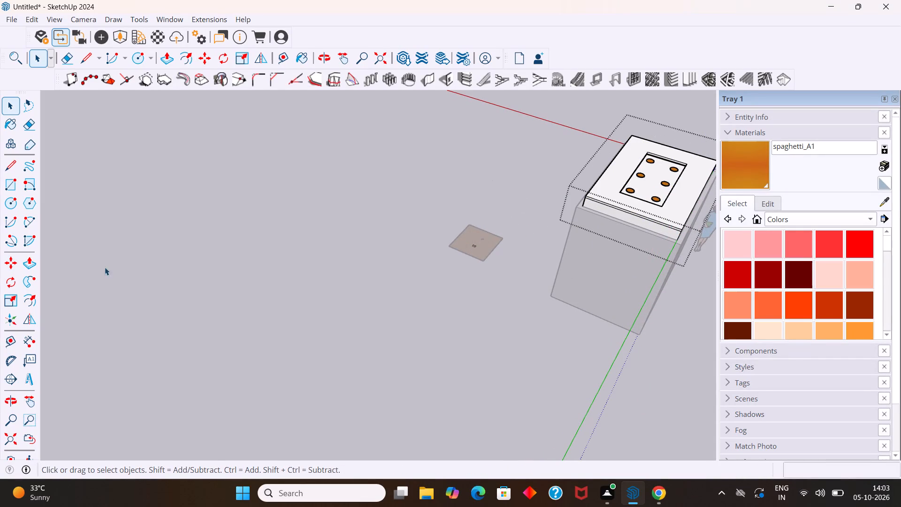
pyautogui.click(87, 321)
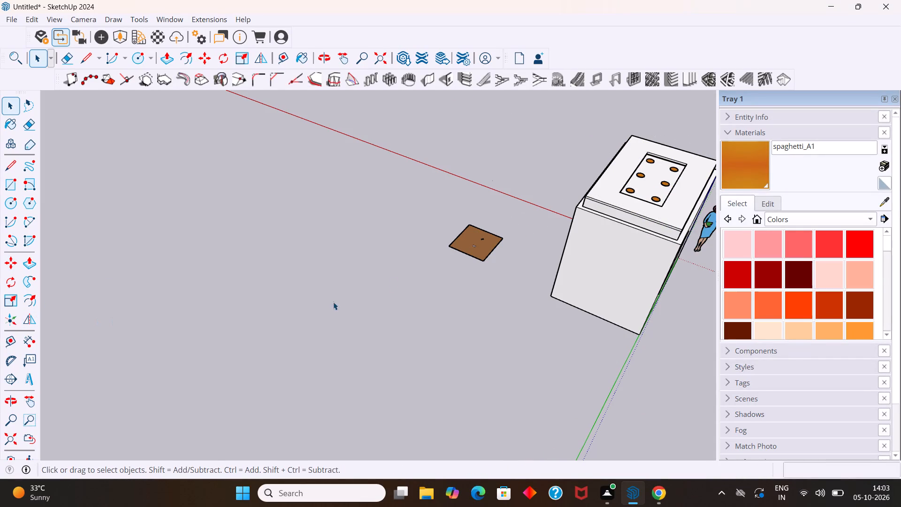
pyautogui.click(591, 200)
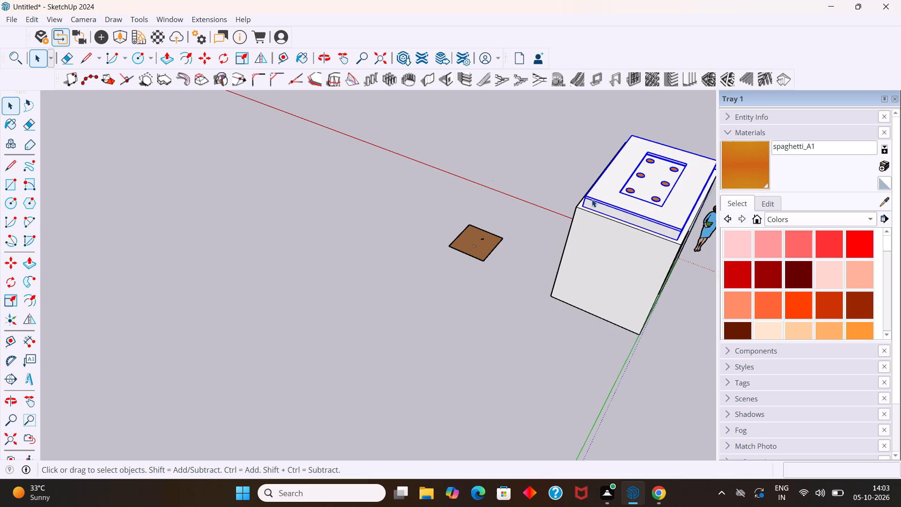
pyautogui.click(27, 316)
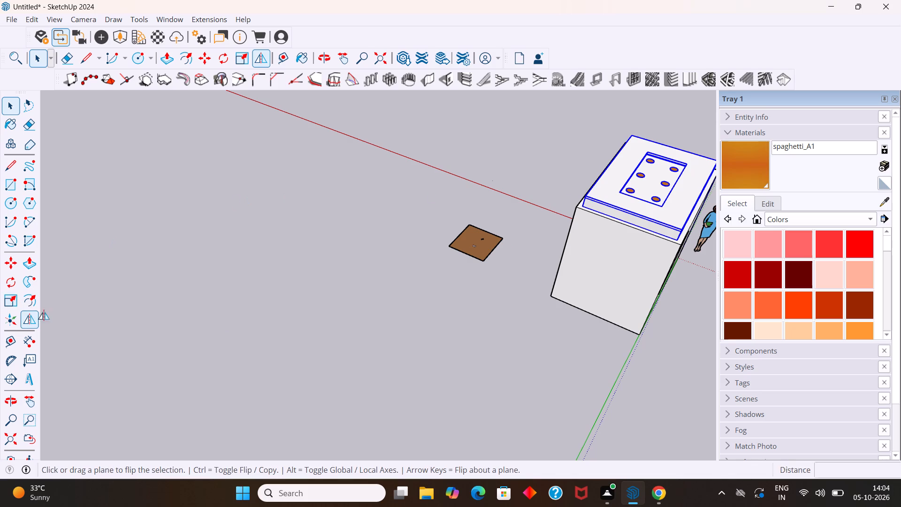
pyautogui.click(570, 204)
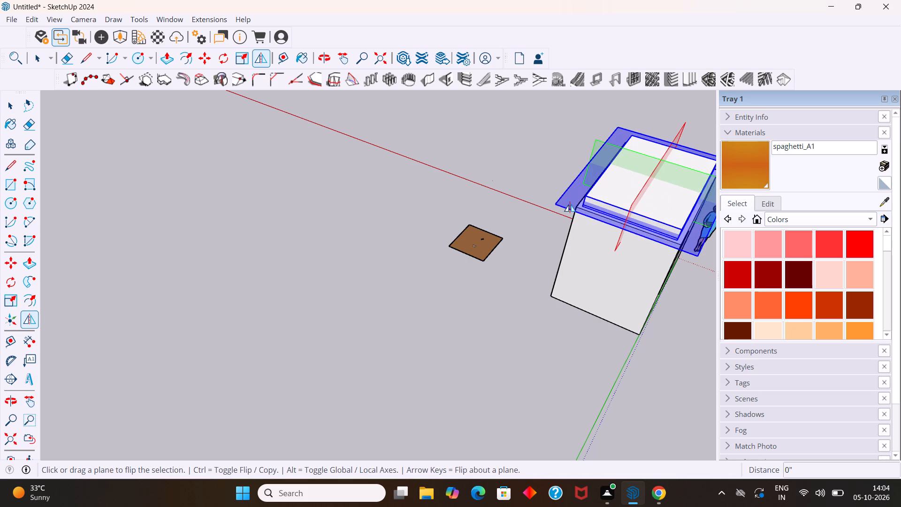
pyautogui.press('space')
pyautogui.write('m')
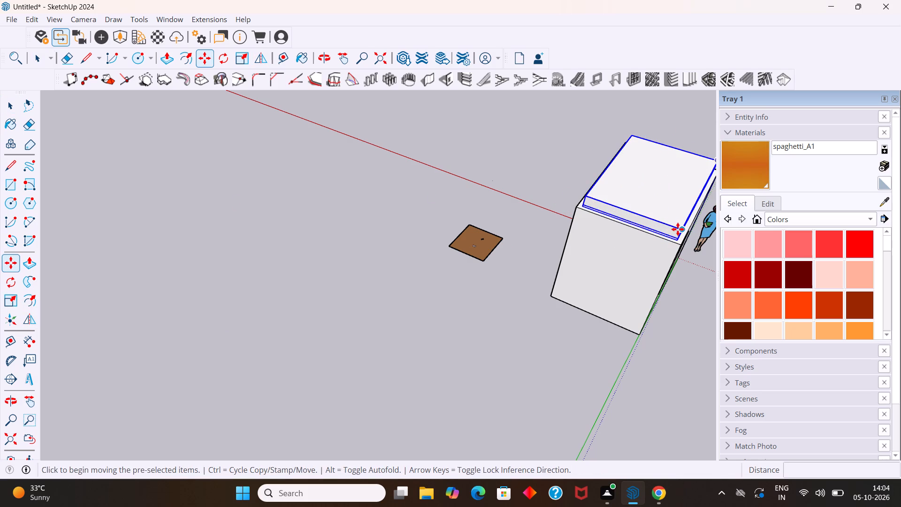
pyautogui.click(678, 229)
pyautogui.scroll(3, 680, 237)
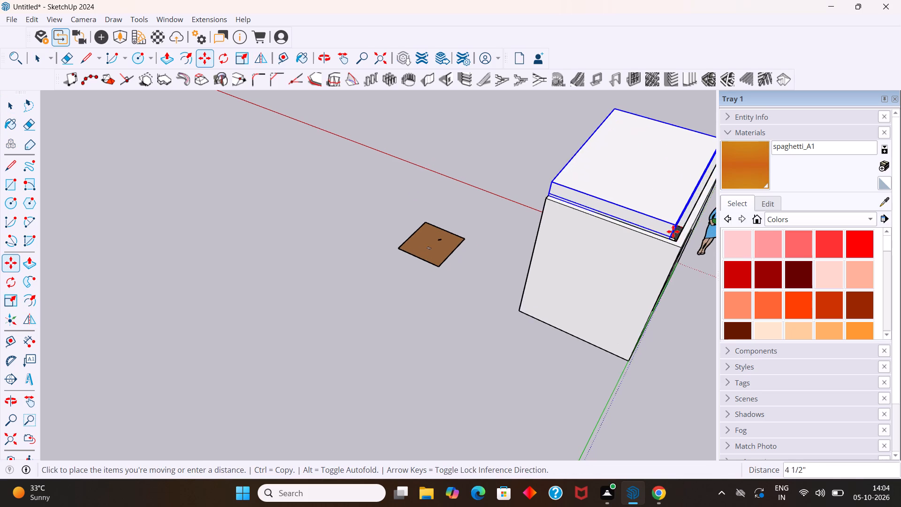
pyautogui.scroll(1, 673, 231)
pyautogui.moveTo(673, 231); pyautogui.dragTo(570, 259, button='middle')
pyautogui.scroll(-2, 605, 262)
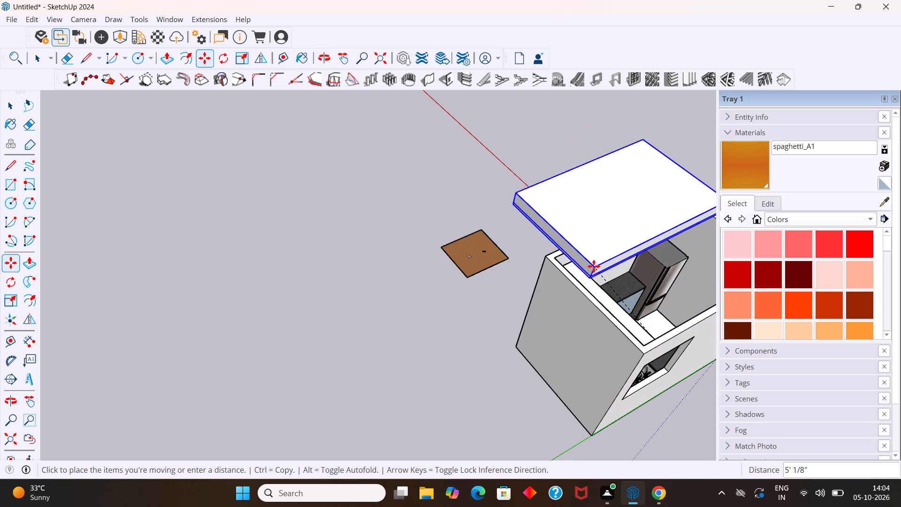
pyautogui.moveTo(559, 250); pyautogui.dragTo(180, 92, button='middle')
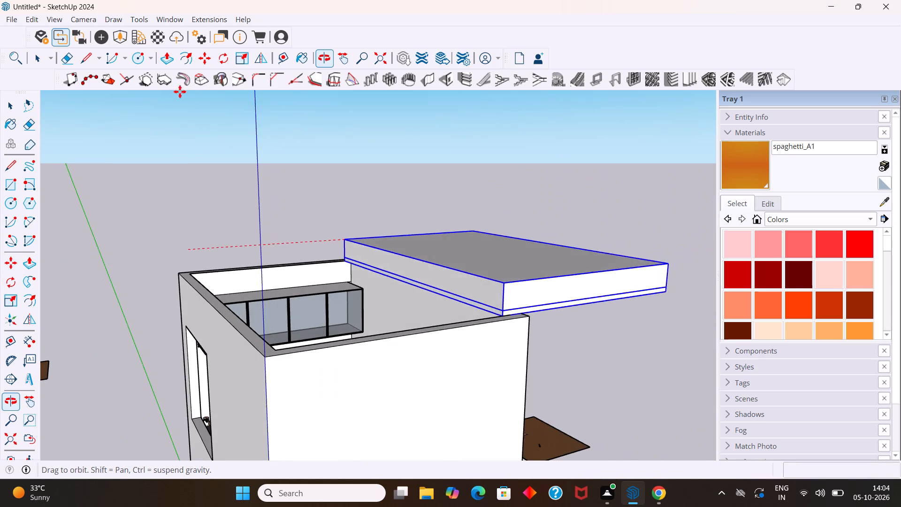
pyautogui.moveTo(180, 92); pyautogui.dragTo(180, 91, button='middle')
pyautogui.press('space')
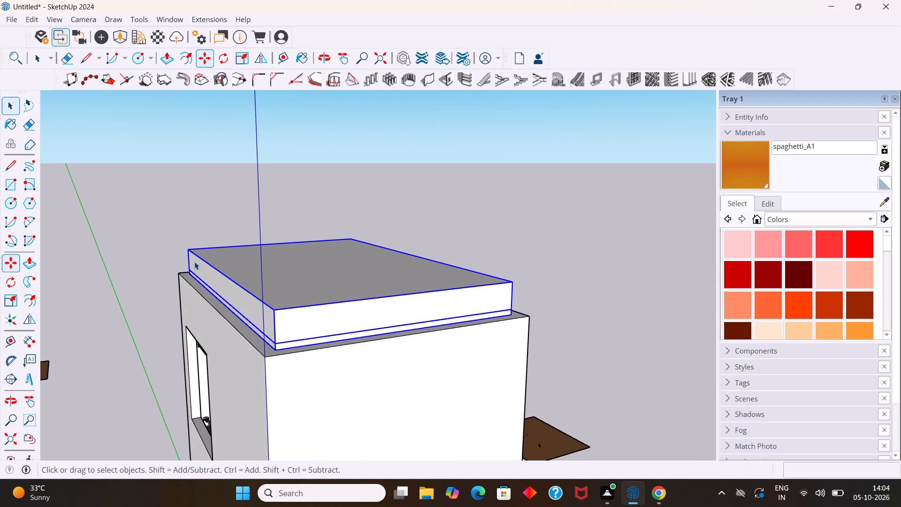
# Move the ceiling down 1' so its top corner meets the inner top corner of the room walls.
pyautogui.press('m')
pyautogui.click(188, 249)
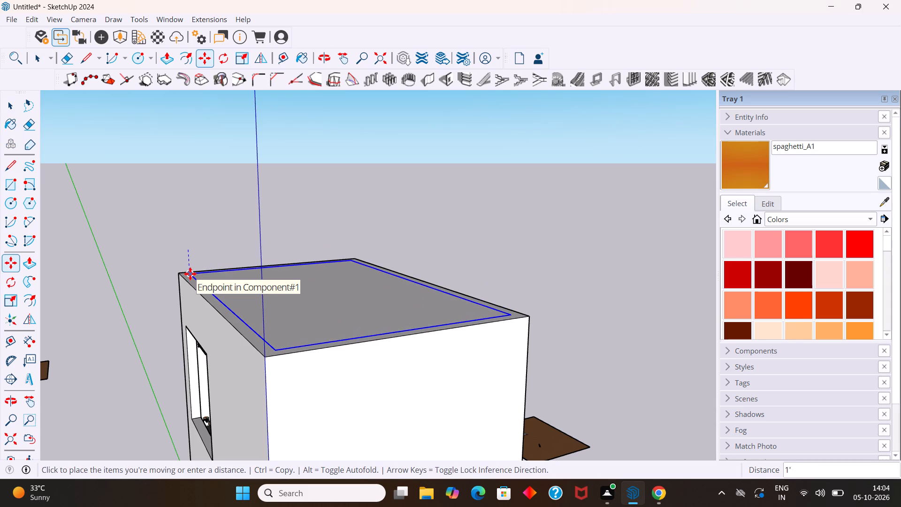
pyautogui.click(190, 274)
pyautogui.press('space')
# Examine the roofed room from outside together with the separate furnished kitchen copy.
pyautogui.moveTo(219, 289); pyautogui.dragTo(319, 281, button='middle')
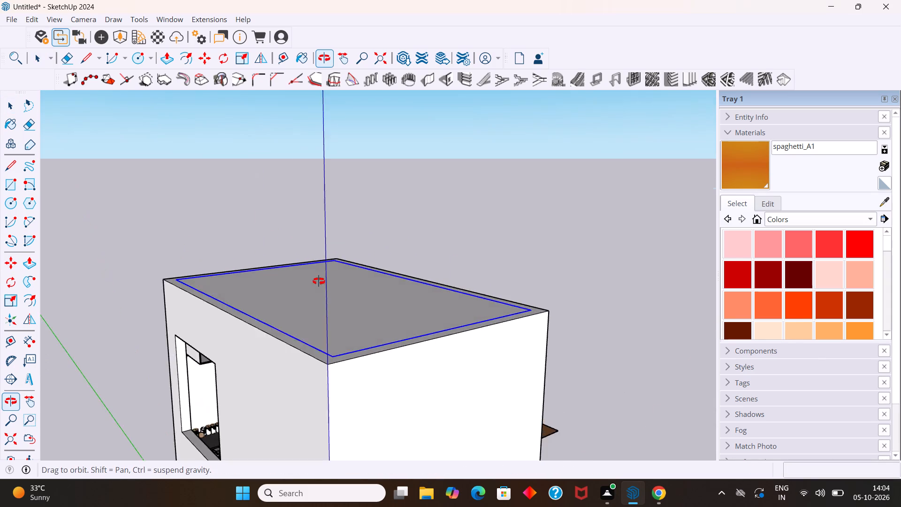
pyautogui.moveTo(319, 281); pyautogui.dragTo(434, 205, button='middle')
pyautogui.scroll(-15, 427, 200)
pyautogui.moveTo(430, 196); pyautogui.dragTo(440, 217, button='middle')
pyautogui.moveTo(443, 220); pyautogui.dragTo(440, 230, button='middle')
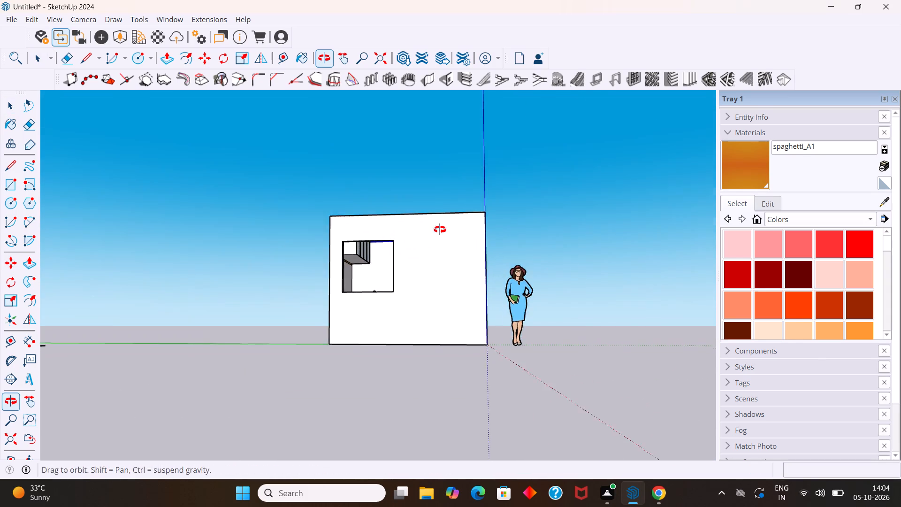
pyautogui.moveTo(440, 230); pyautogui.dragTo(413, 256, button='middle')
pyautogui.scroll(-10, 359, 253)
pyautogui.moveTo(357, 252); pyautogui.dragTo(178, 259, button='middle')
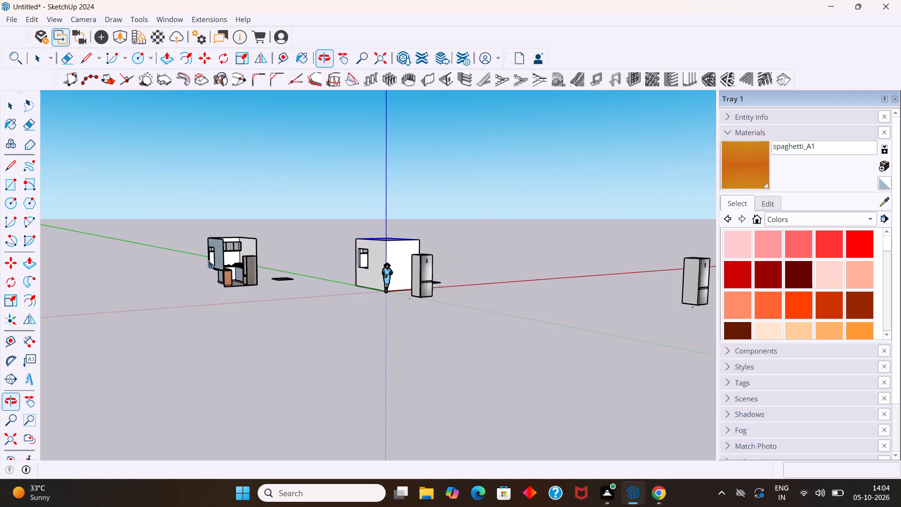
pyautogui.scroll(8, 254, 261)
pyautogui.moveTo(262, 250); pyautogui.dragTo(216, 252, button='middle')
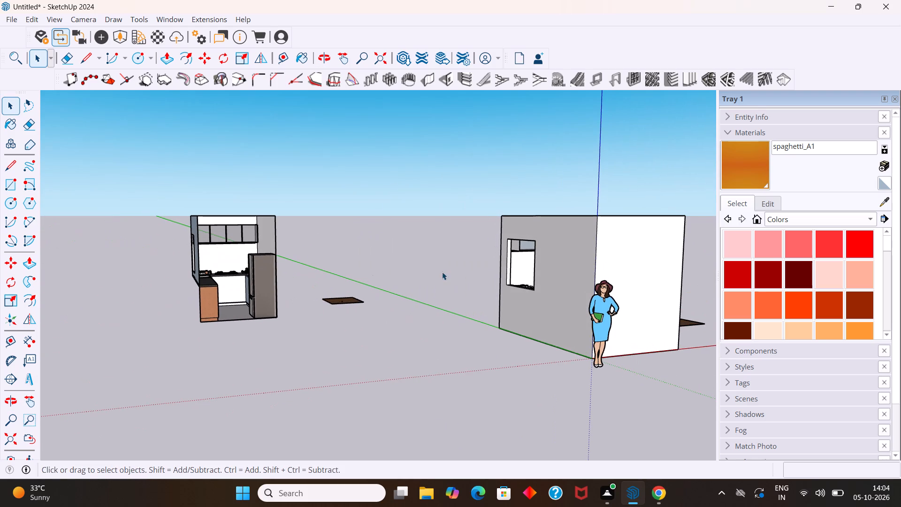
# Switch to Chrome with the 3D Warehouse FRIDGE model page.
pyautogui.click(657, 496)
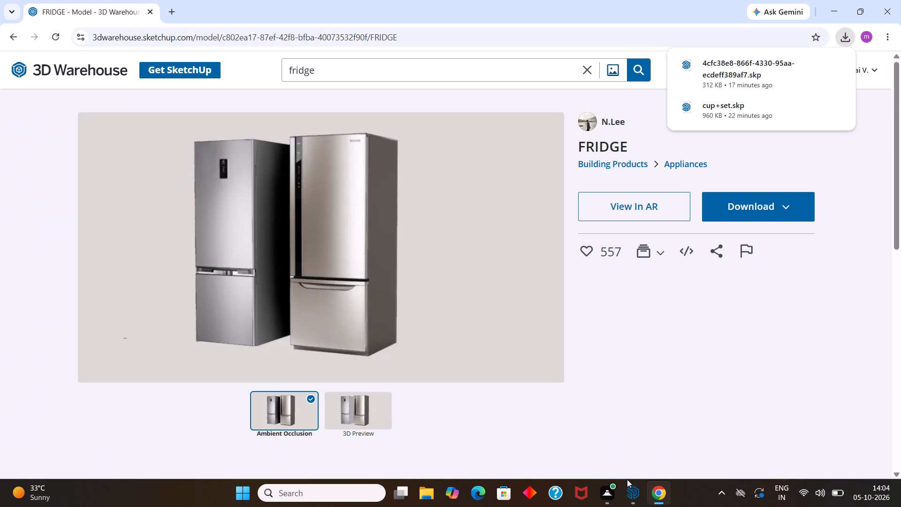
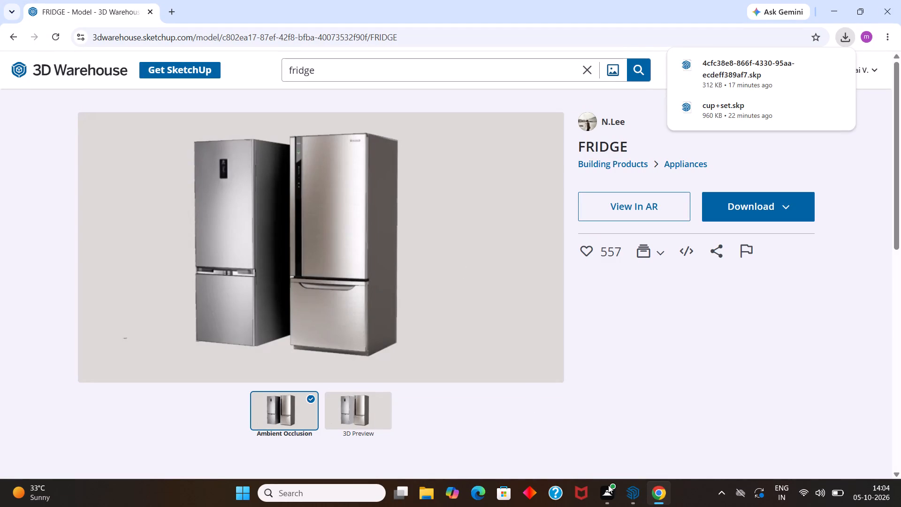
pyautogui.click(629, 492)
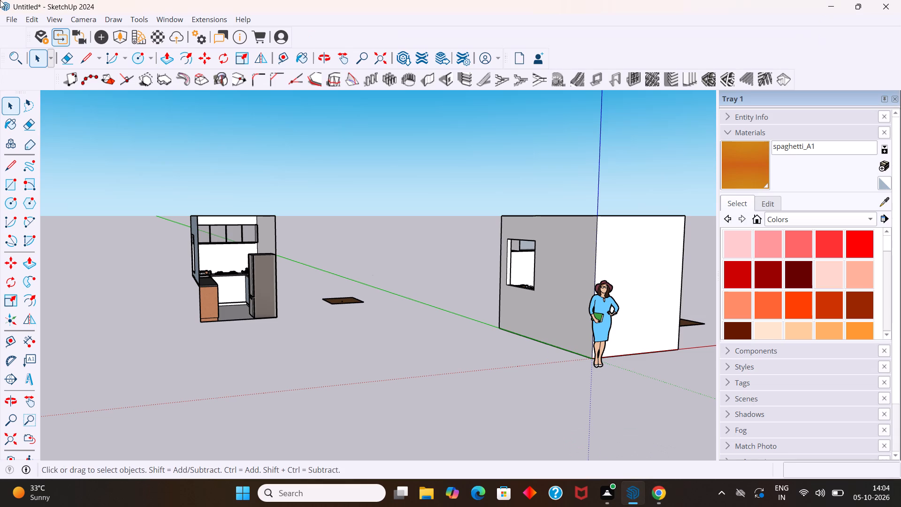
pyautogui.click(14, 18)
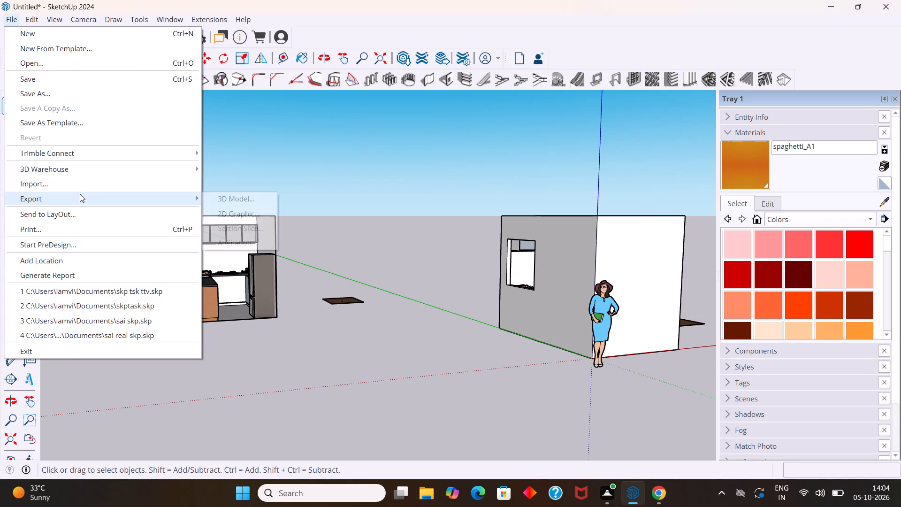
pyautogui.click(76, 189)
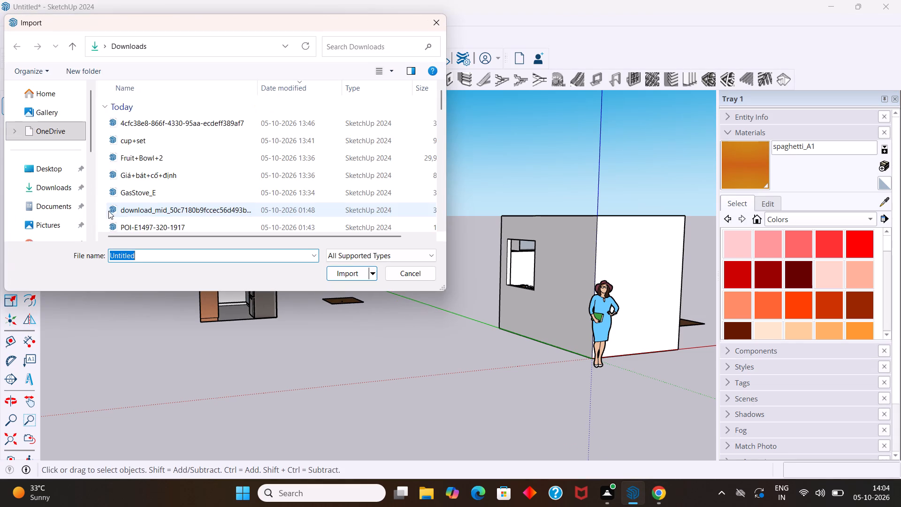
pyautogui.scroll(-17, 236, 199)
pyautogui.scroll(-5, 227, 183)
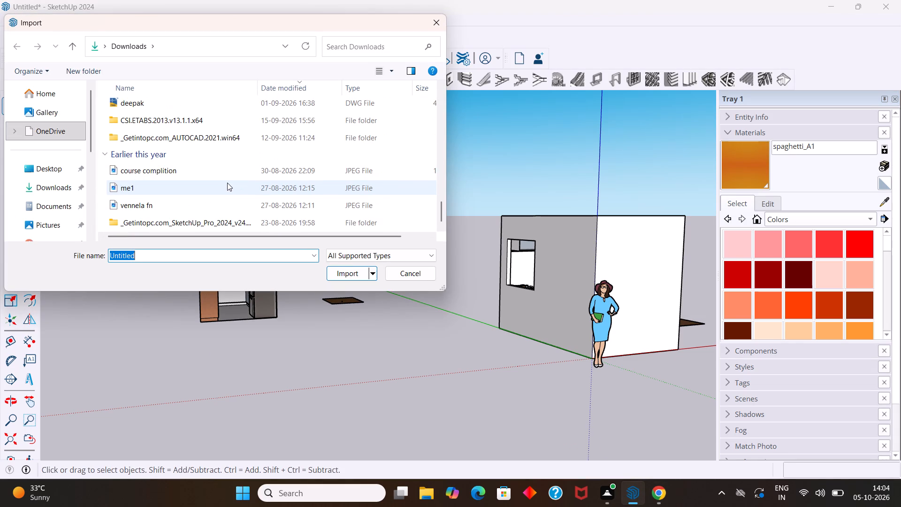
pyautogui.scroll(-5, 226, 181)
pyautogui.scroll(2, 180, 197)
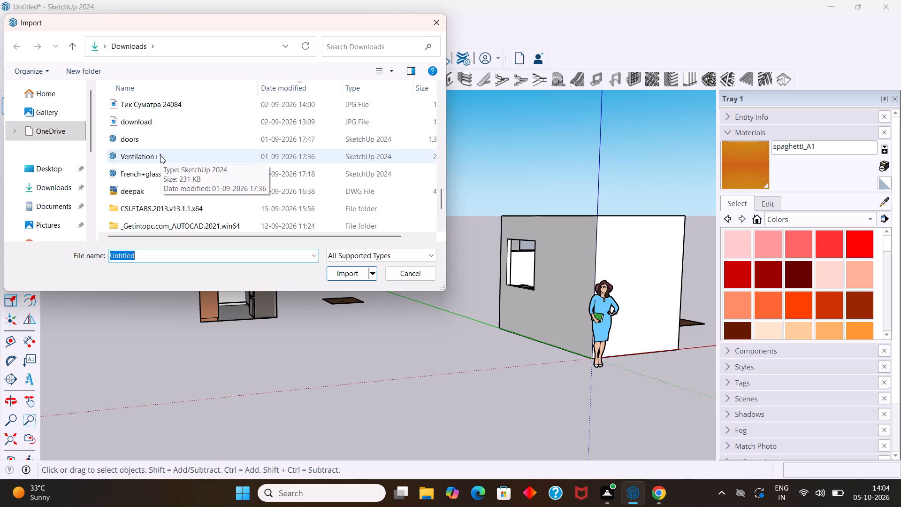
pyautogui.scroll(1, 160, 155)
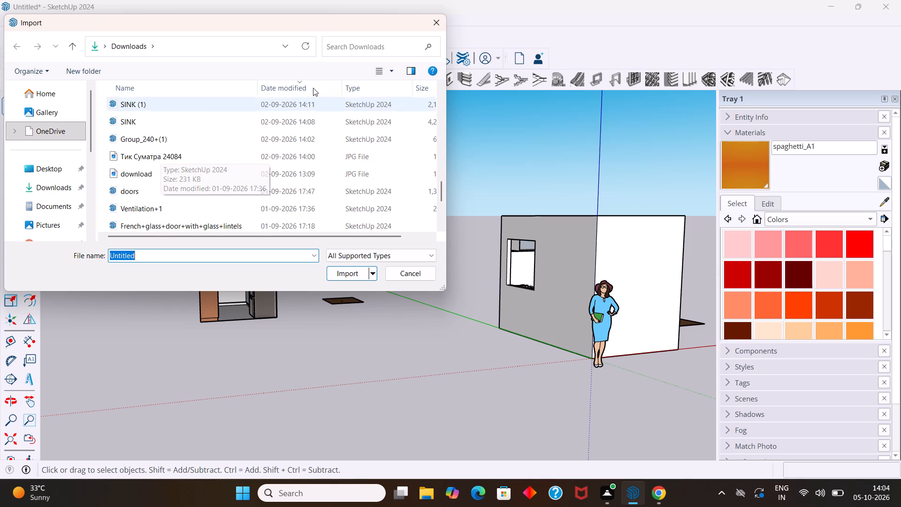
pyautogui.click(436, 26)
# Switching attention to the SketchUp model, examine the box-shaped room with the window opening from several sides.
pyautogui.scroll(-5, 504, 192)
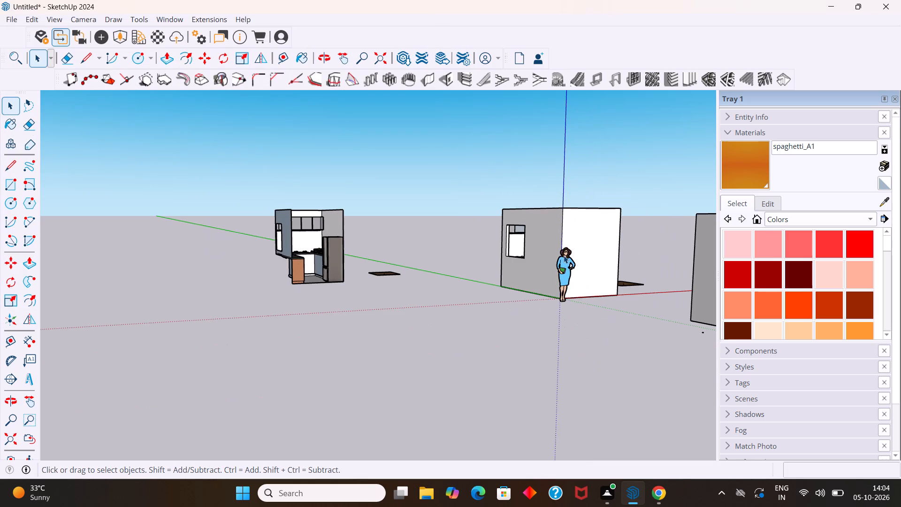
pyautogui.moveTo(550, 245); pyautogui.dragTo(550, 238)
pyautogui.click(549, 238)
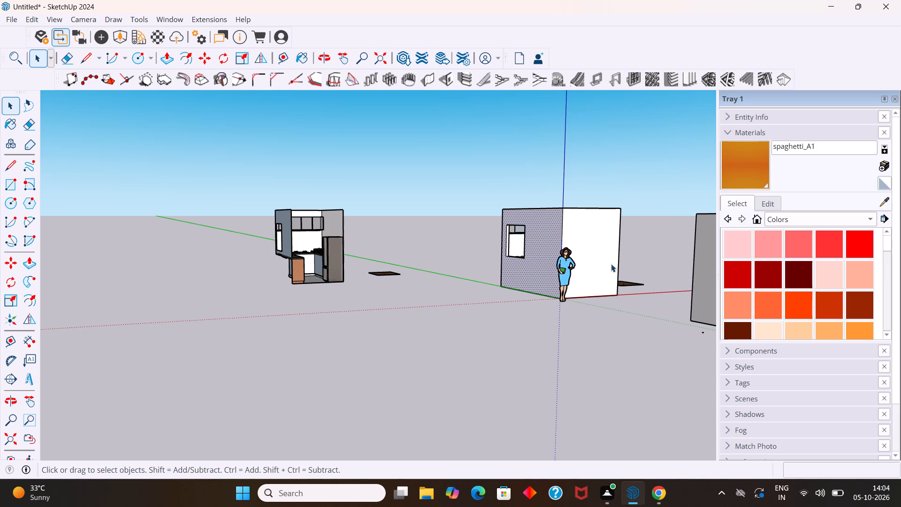
pyautogui.moveTo(620, 261); pyautogui.dragTo(420, 288, button='middle')
pyautogui.scroll(2, 539, 261)
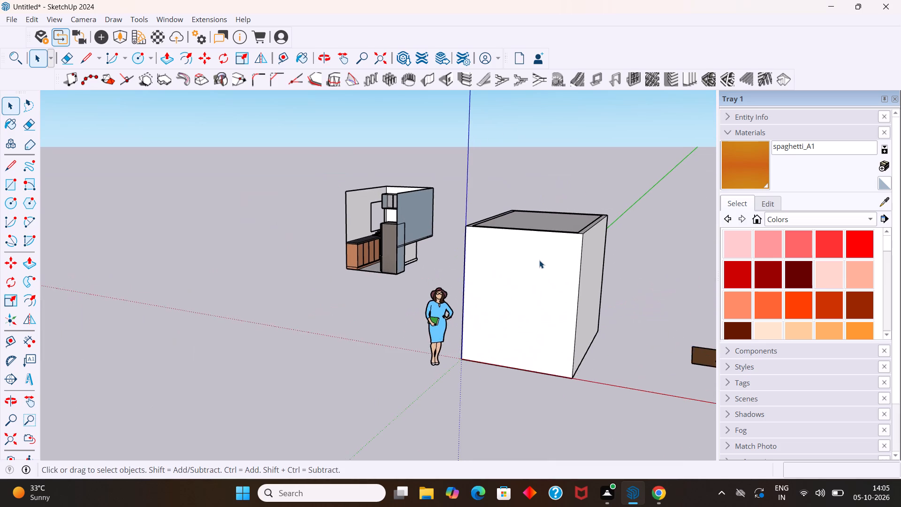
pyautogui.scroll(5, 539, 260)
pyautogui.scroll(-4, 544, 256)
pyautogui.moveTo(532, 255); pyautogui.dragTo(606, 264, button='middle')
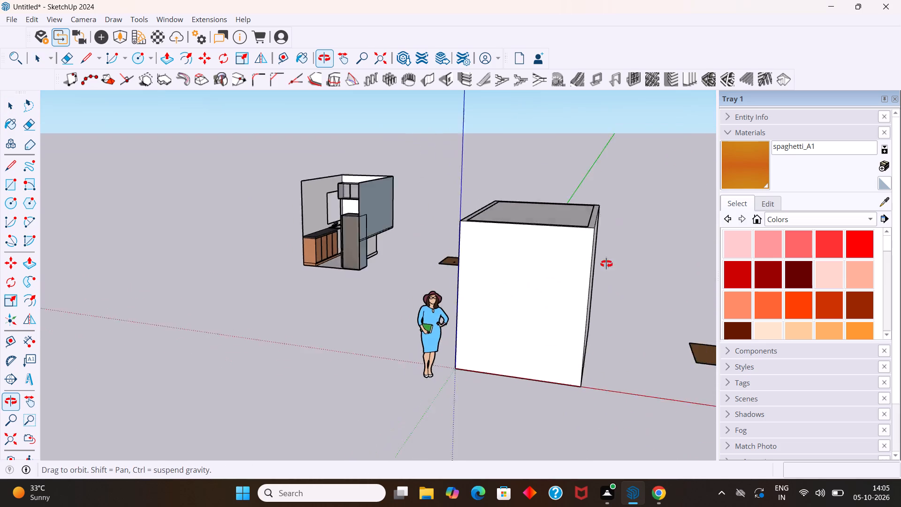
pyautogui.moveTo(606, 264); pyautogui.dragTo(634, 258, button='middle')
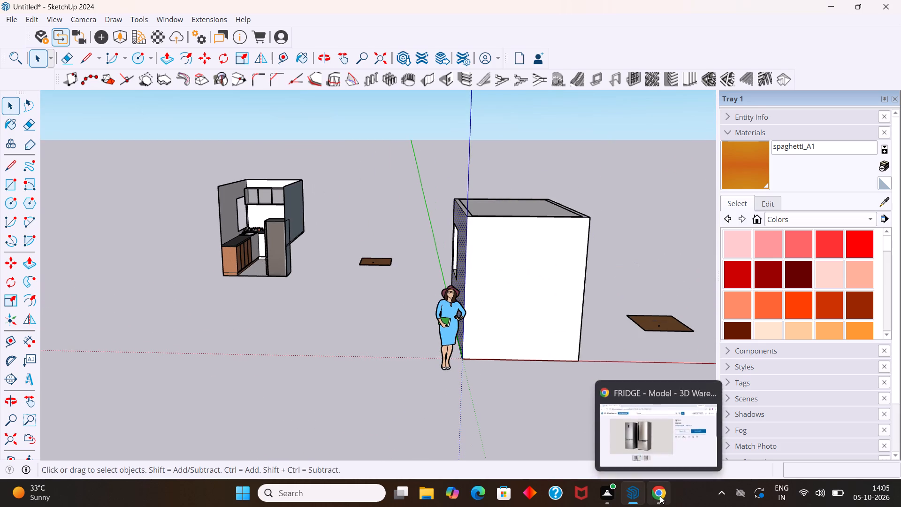
# Switch to 3D Warehouse in Chrome and search for "window".
pyautogui.click(660, 496)
pyautogui.click(591, 64)
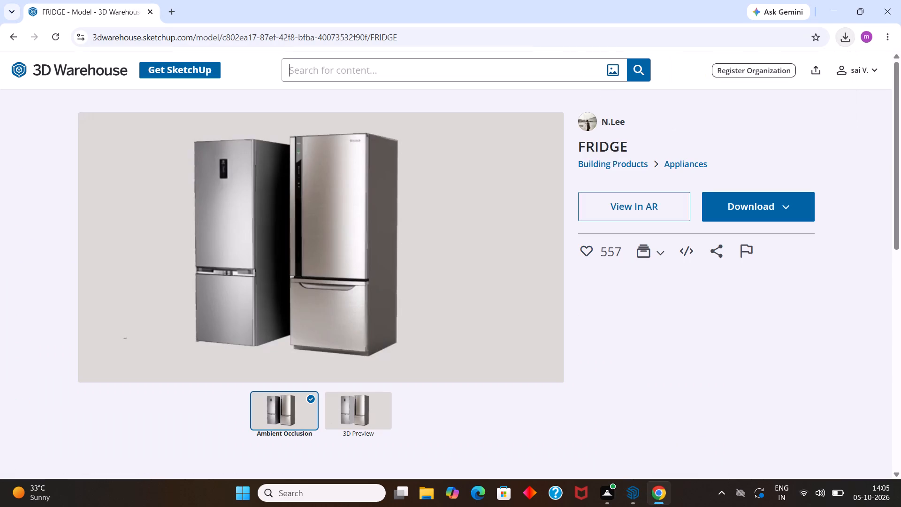
pyautogui.write('wi')
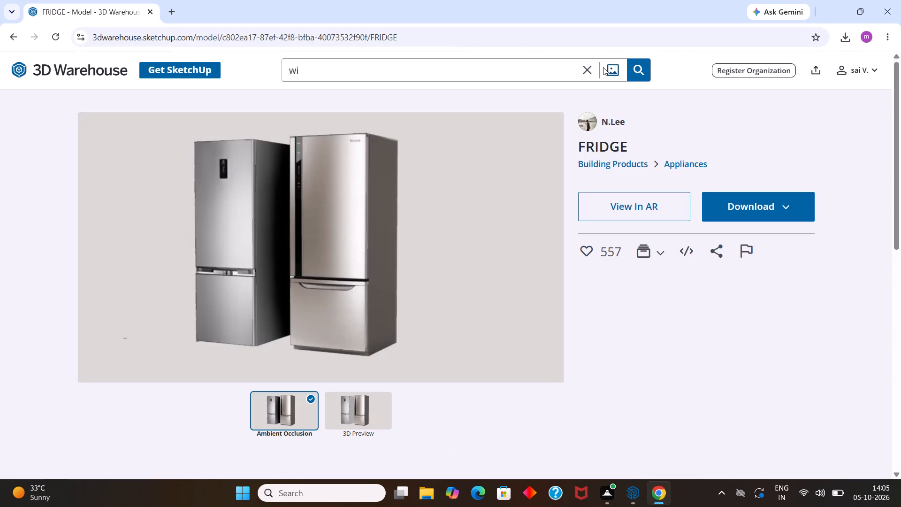
pyautogui.write('nd')
pyautogui.write('ow')
pyautogui.press('Return')
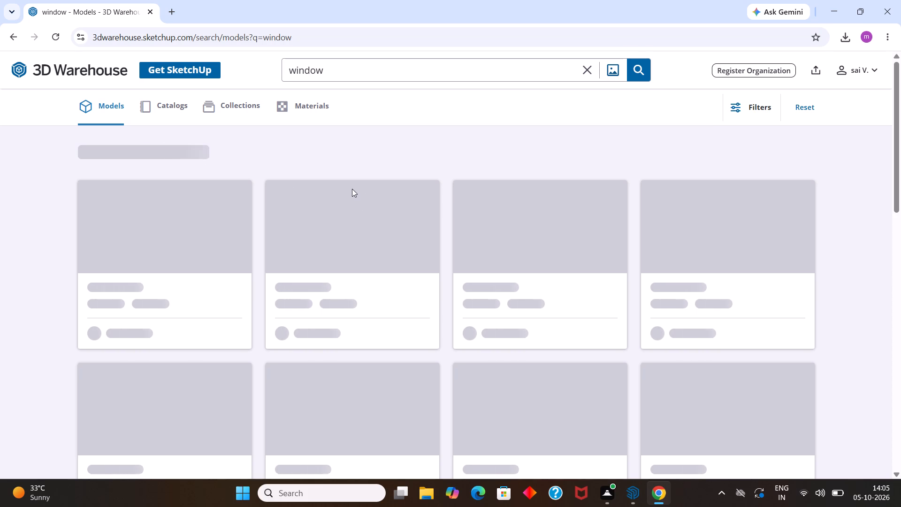
# Browse the window models in the search results for one that suits the room's wall opening.
pyautogui.scroll(-1, 354, 182)
pyautogui.scroll(4, 354, 182)
pyautogui.scroll(-6, 370, 180)
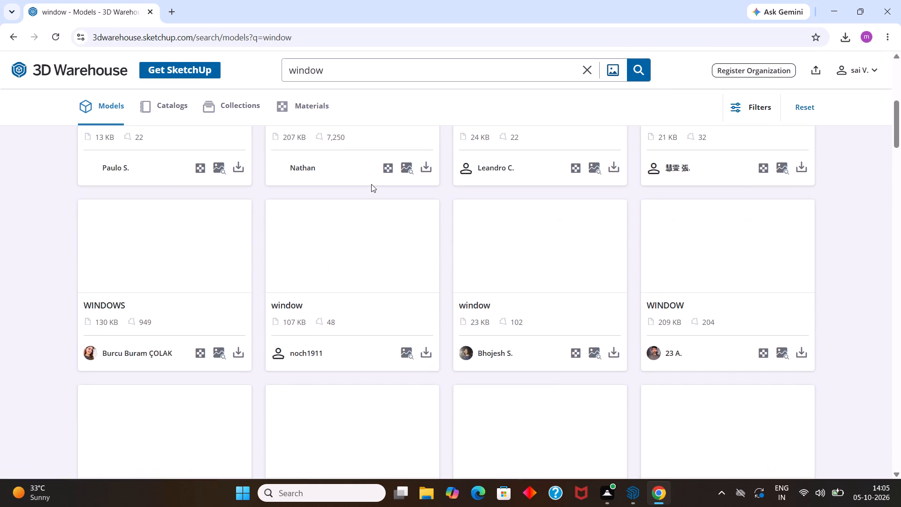
pyautogui.scroll(-3, 436, 200)
pyautogui.scroll(8, 437, 195)
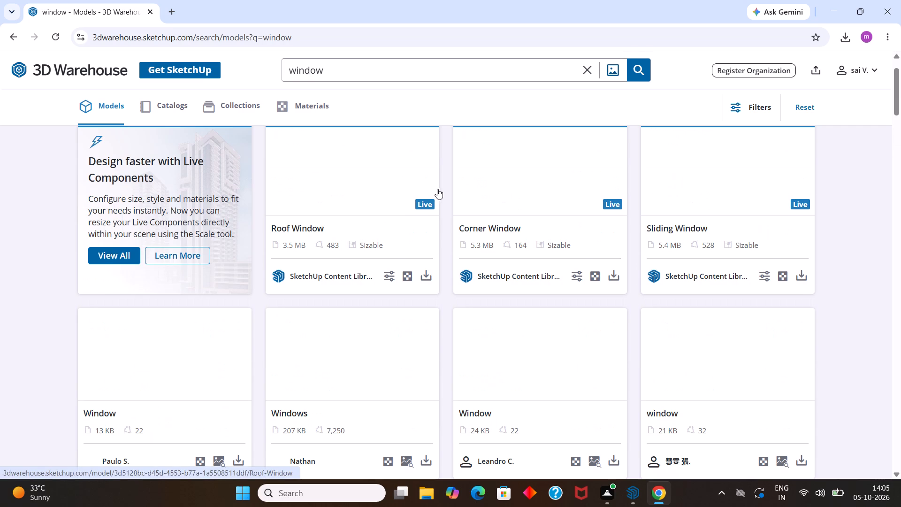
pyautogui.scroll(-6, 451, 200)
pyautogui.scroll(5, 452, 194)
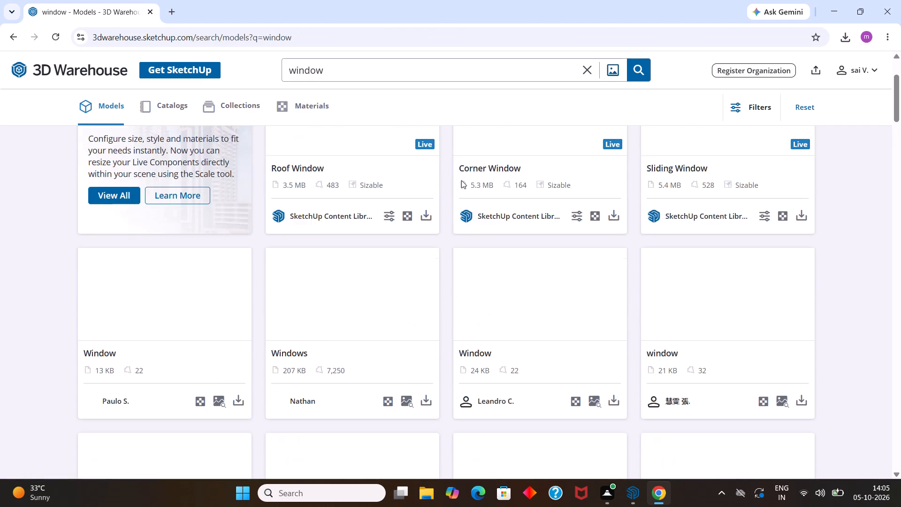
pyautogui.scroll(9, 461, 179)
pyautogui.scroll(-9, 462, 176)
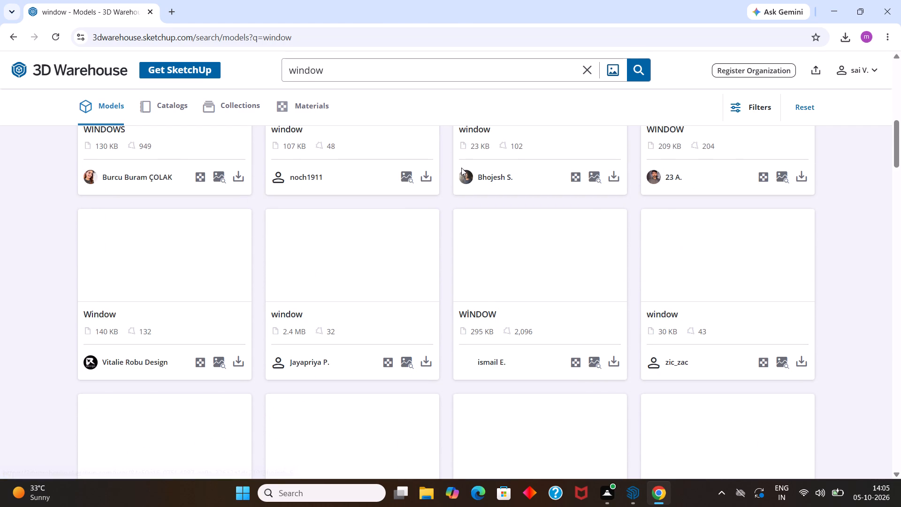
pyautogui.scroll(-3, 461, 166)
pyautogui.scroll(12, 461, 166)
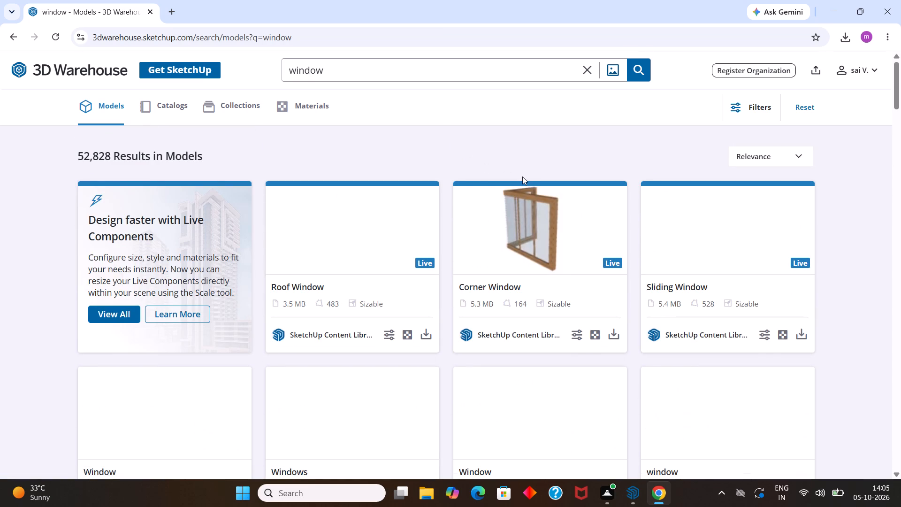
pyautogui.scroll(-6, 522, 177)
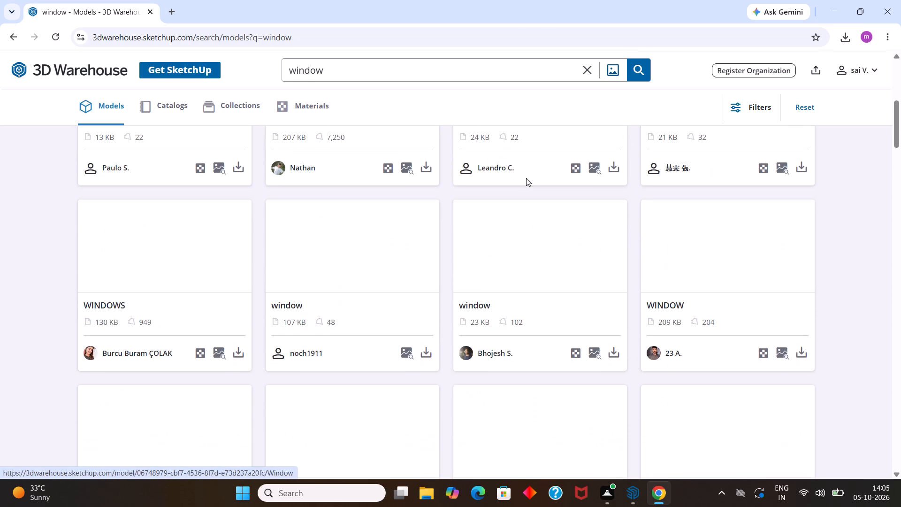
pyautogui.scroll(-2, 526, 178)
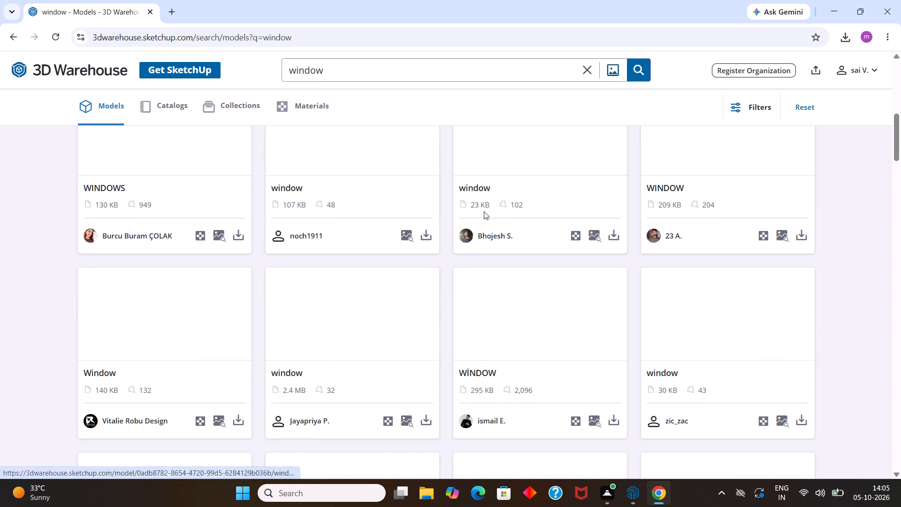
pyautogui.scroll(-3, 484, 211)
pyautogui.scroll(11, 481, 207)
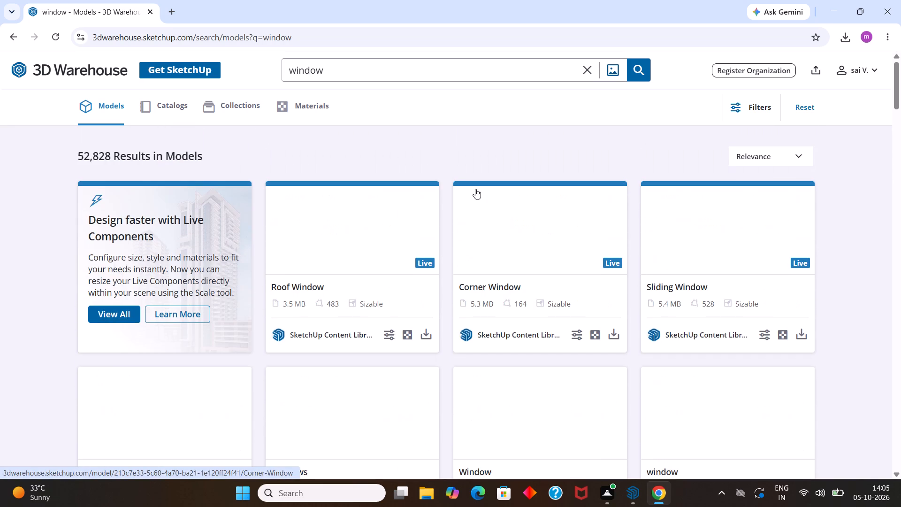
pyautogui.scroll(-2, 474, 189)
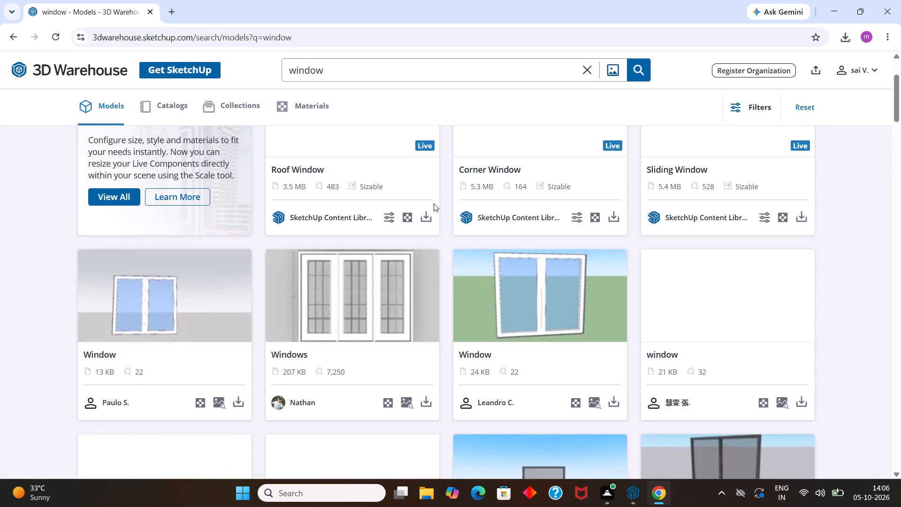
pyautogui.scroll(-1, 455, 206)
pyautogui.scroll(3, 457, 207)
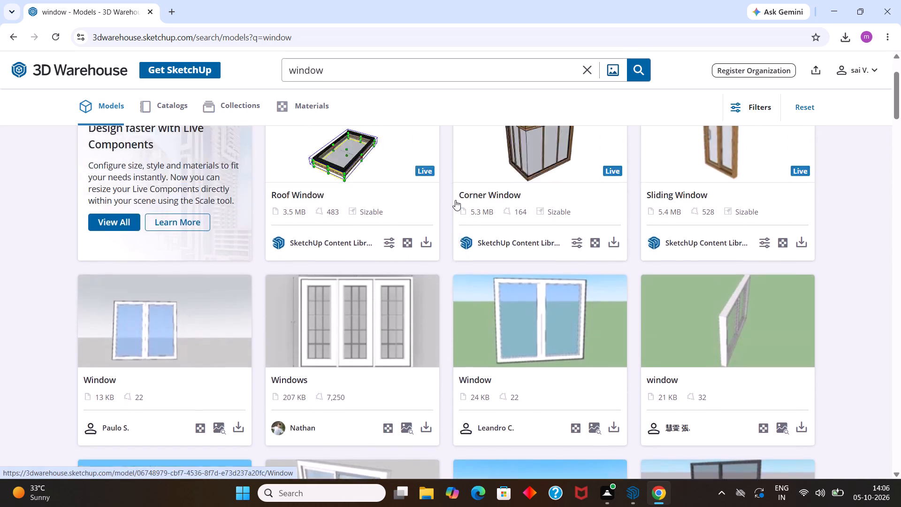
pyautogui.scroll(-4, 455, 199)
pyautogui.scroll(8, 455, 199)
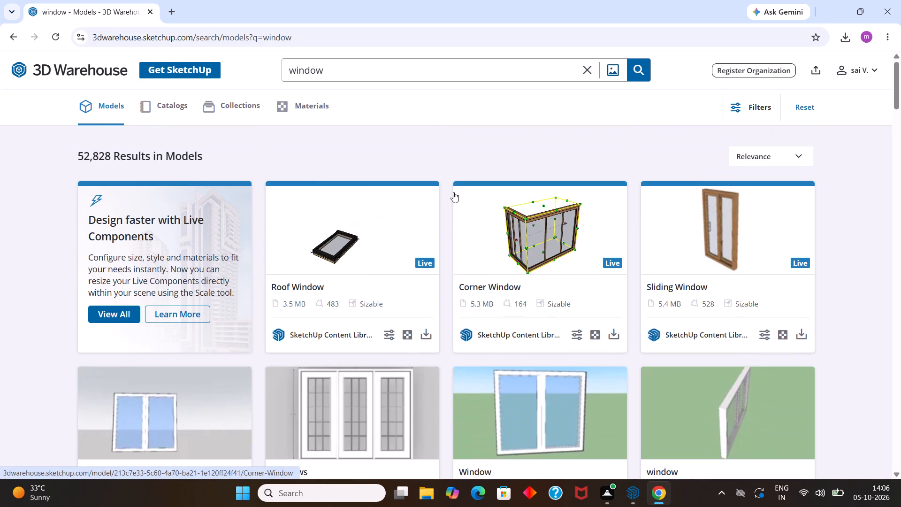
pyautogui.scroll(-11, 453, 192)
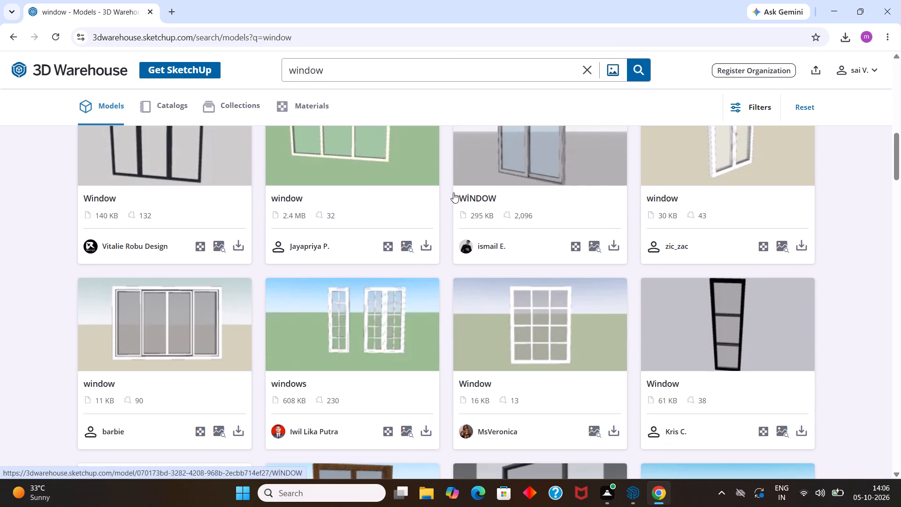
pyautogui.scroll(-3, 455, 232)
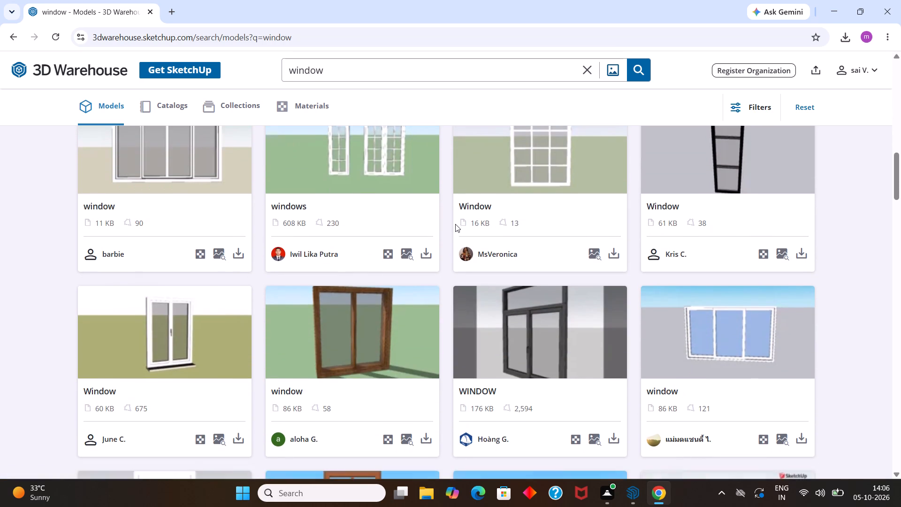
pyautogui.scroll(-8, 455, 224)
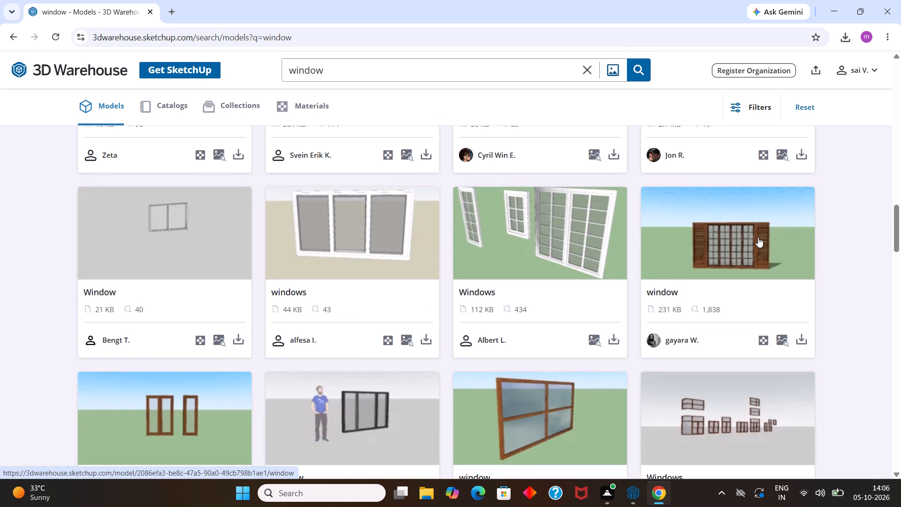
pyautogui.scroll(-4, 751, 242)
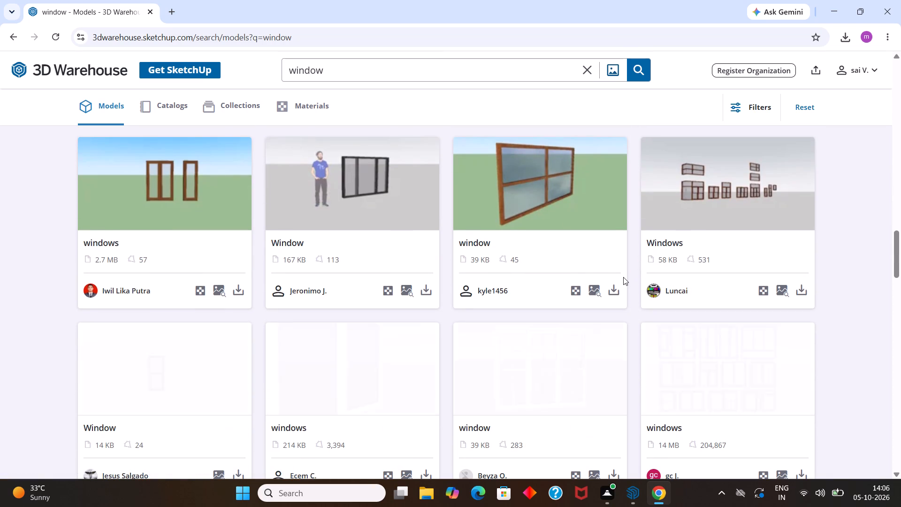
pyautogui.scroll(-2, 625, 277)
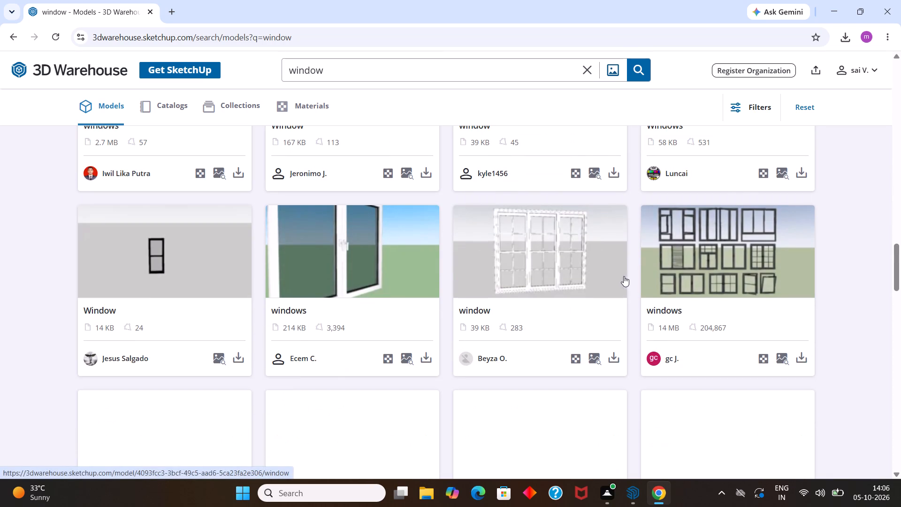
pyautogui.scroll(-3, 571, 270)
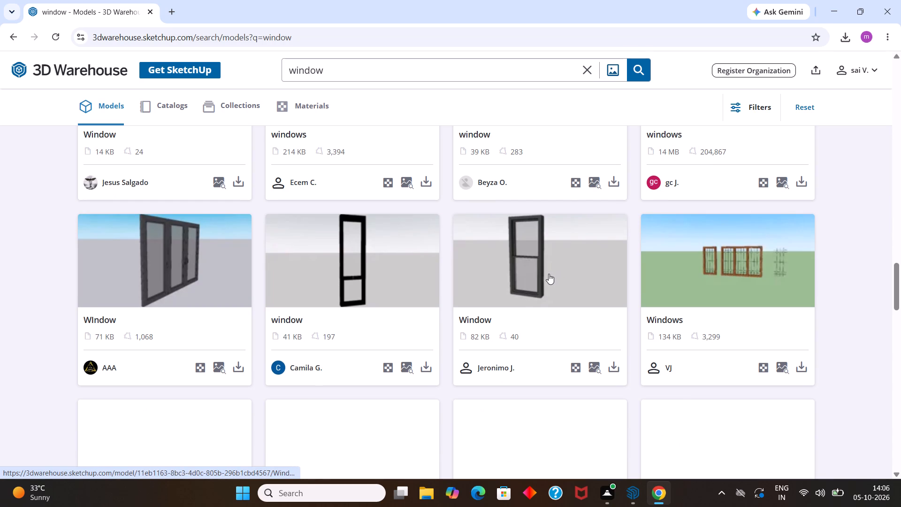
# Find the "Windows" model with wooden frames and decorative grilles in the search results and download it.
pyautogui.scroll(-3, 549, 274)
pyautogui.scroll(2, 554, 265)
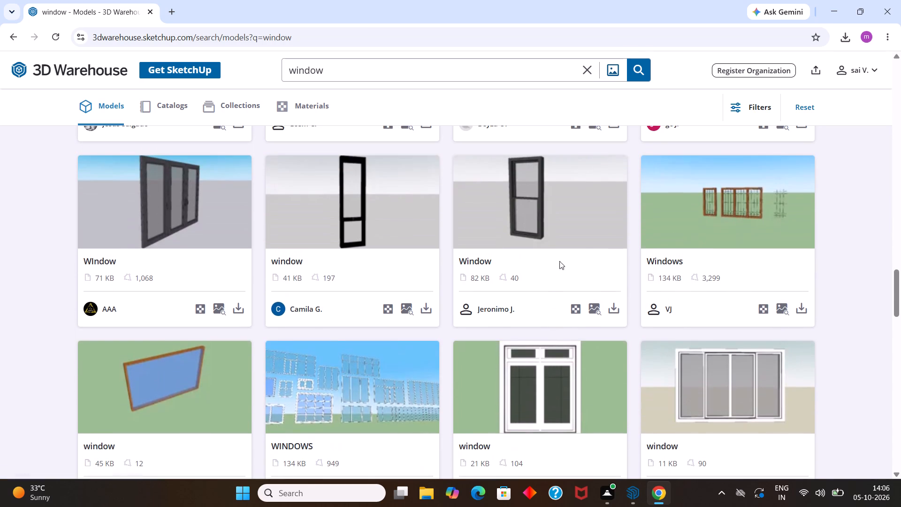
pyautogui.click(737, 207)
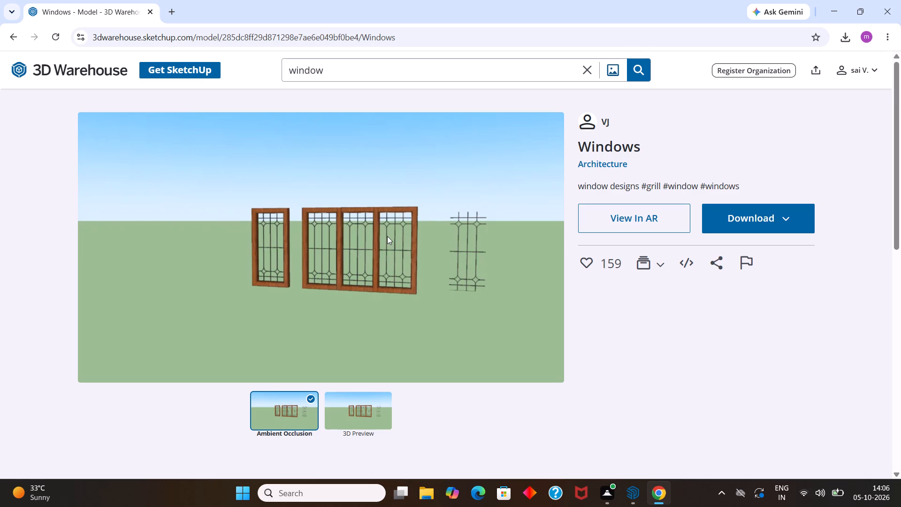
pyautogui.click(392, 239)
pyautogui.click(765, 210)
pyautogui.click(757, 245)
# Switch to SketchUp, import the downloaded "windows" file, and place it on the ground beside the room's window wall.
pyautogui.click(637, 491)
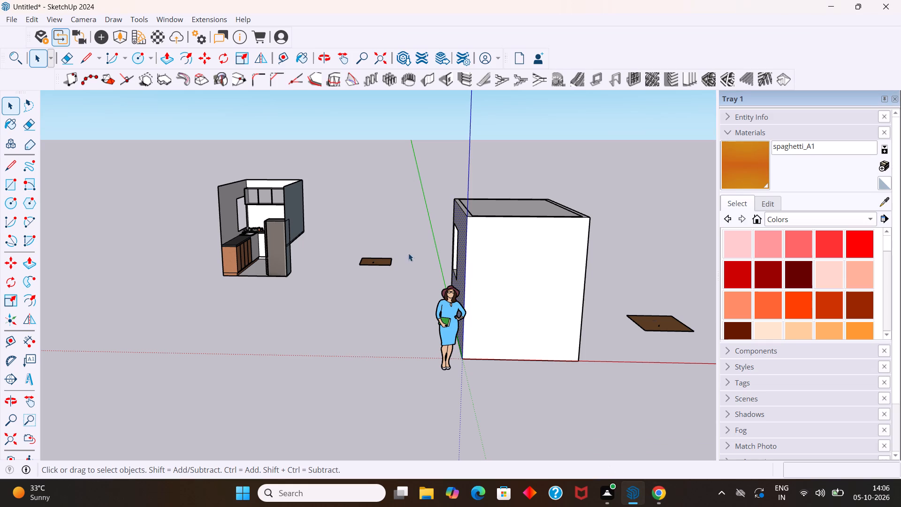
pyautogui.moveTo(476, 229); pyautogui.dragTo(526, 239, button='middle')
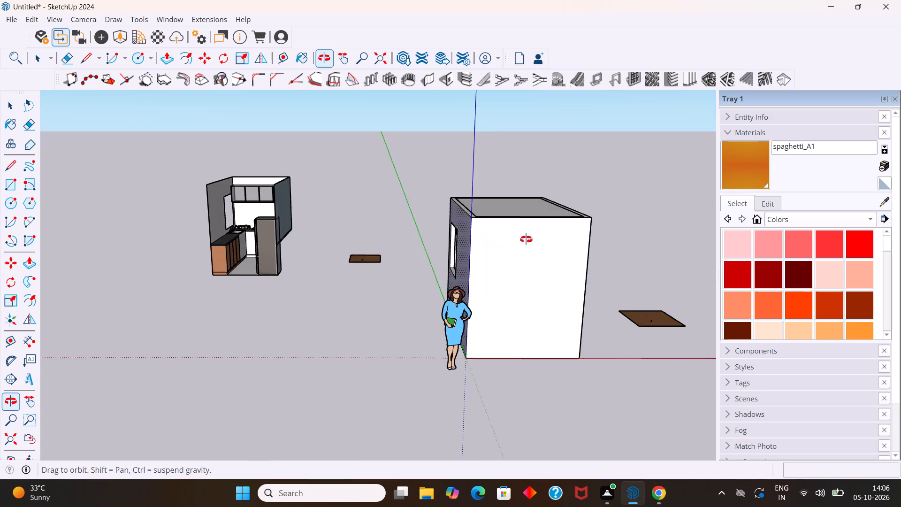
pyautogui.moveTo(526, 239); pyautogui.dragTo(573, 239, button='middle')
pyautogui.moveTo(525, 252); pyautogui.dragTo(521, 251, button='middle')
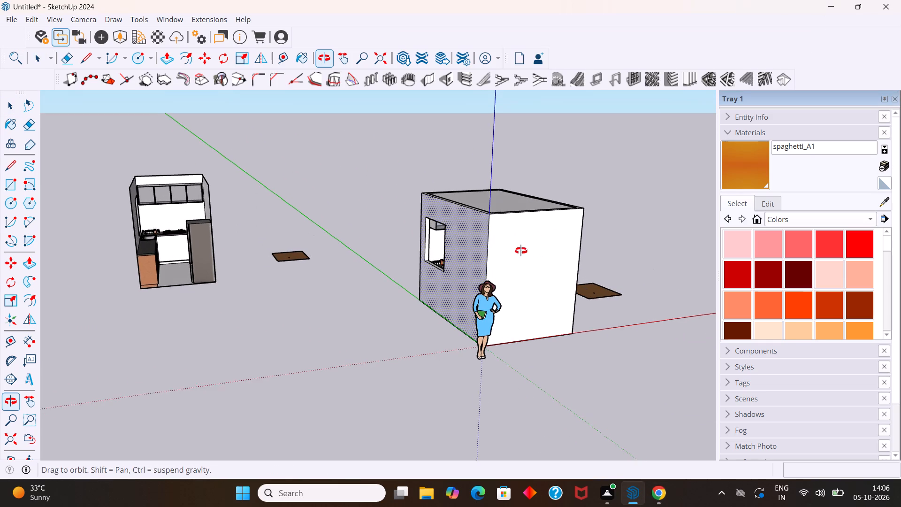
pyautogui.moveTo(521, 251); pyautogui.dragTo(423, 253, button='middle')
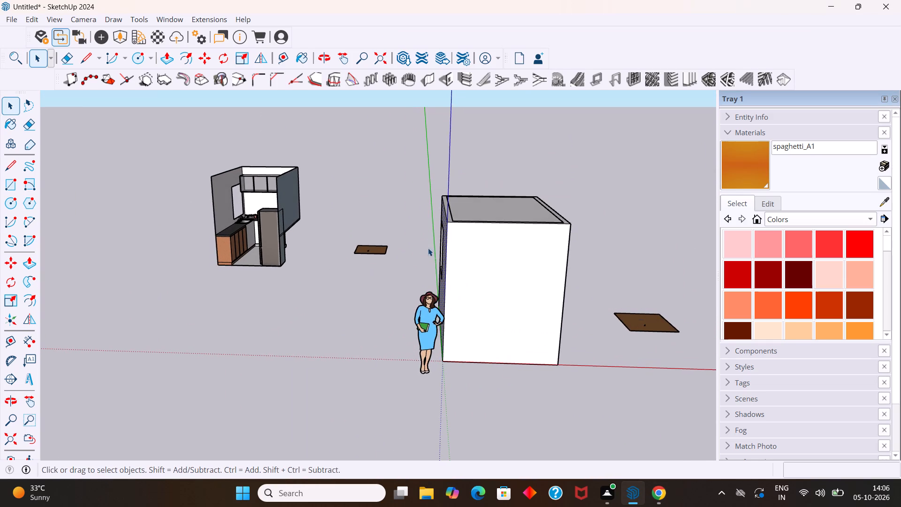
pyautogui.scroll(3, 431, 247)
pyautogui.moveTo(455, 234); pyautogui.dragTo(583, 225, button='middle')
pyautogui.scroll(1, 583, 225)
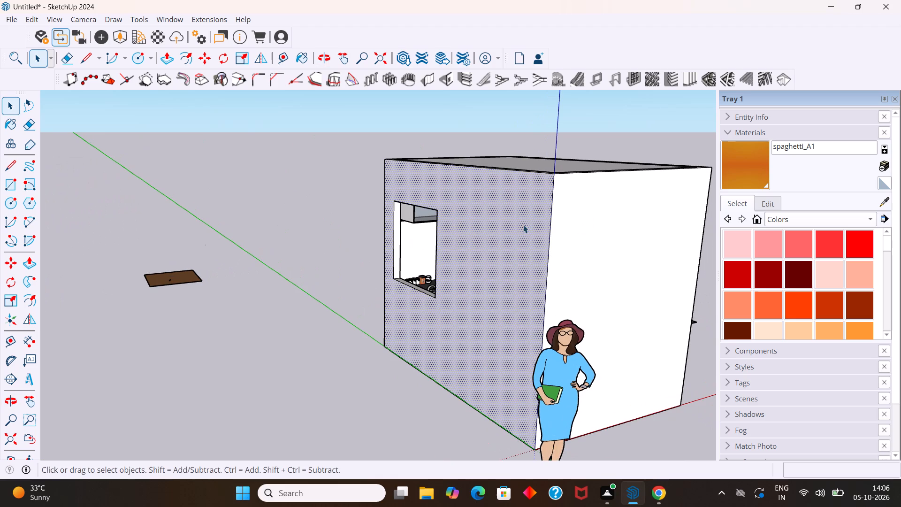
pyautogui.click(15, 17)
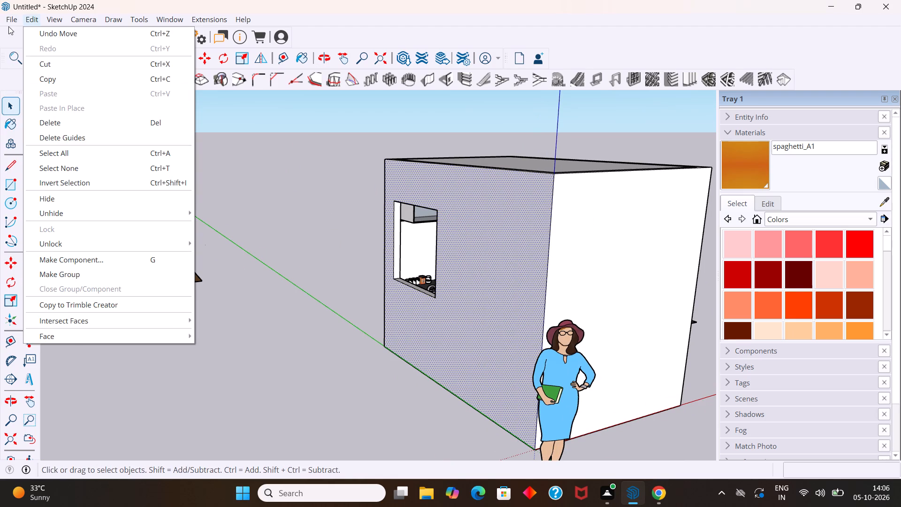
pyautogui.click(8, 20)
pyautogui.click(13, 17)
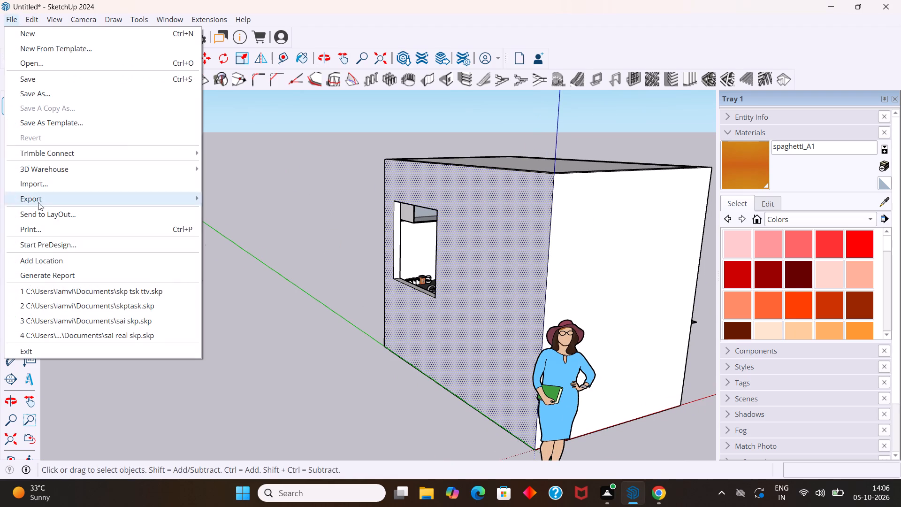
pyautogui.click(38, 190)
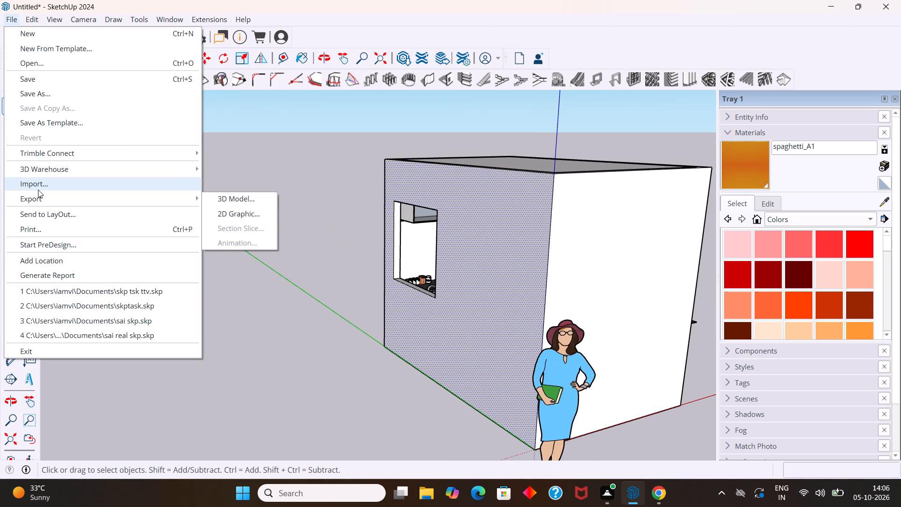
pyautogui.click(168, 125)
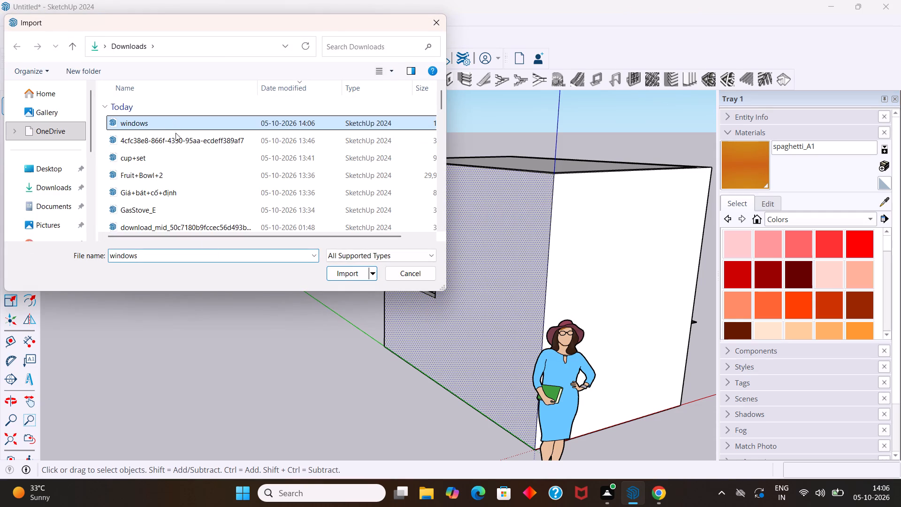
pyautogui.click(344, 279)
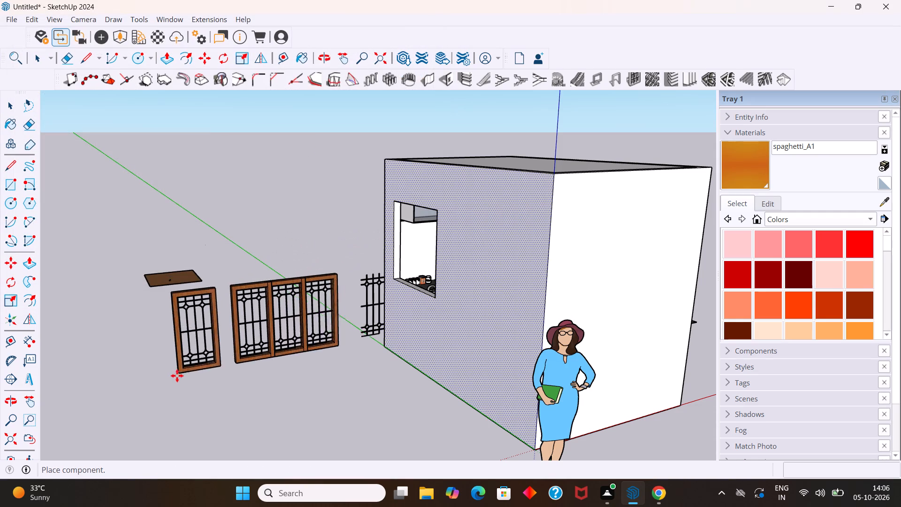
pyautogui.click(130, 369)
# Explode the imported windows component into separate objects and clear the selection.
pyautogui.rightClick(206, 339)
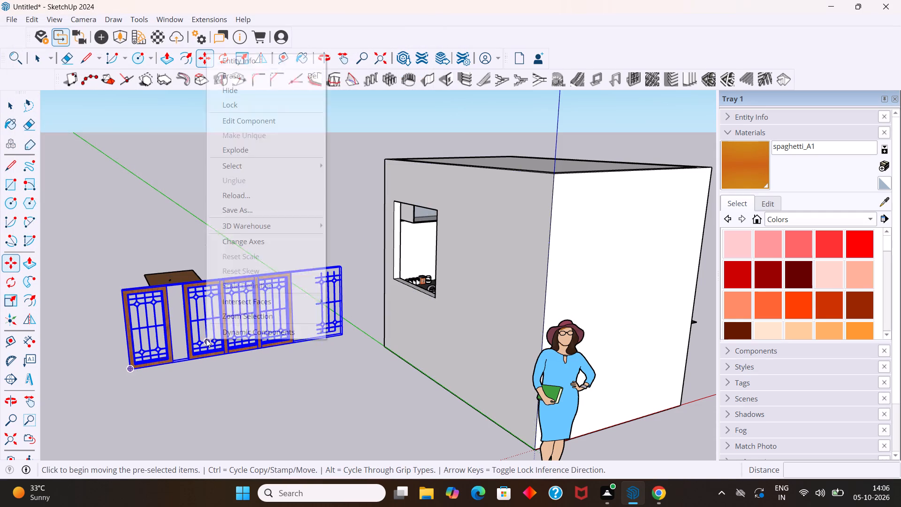
pyautogui.click(251, 149)
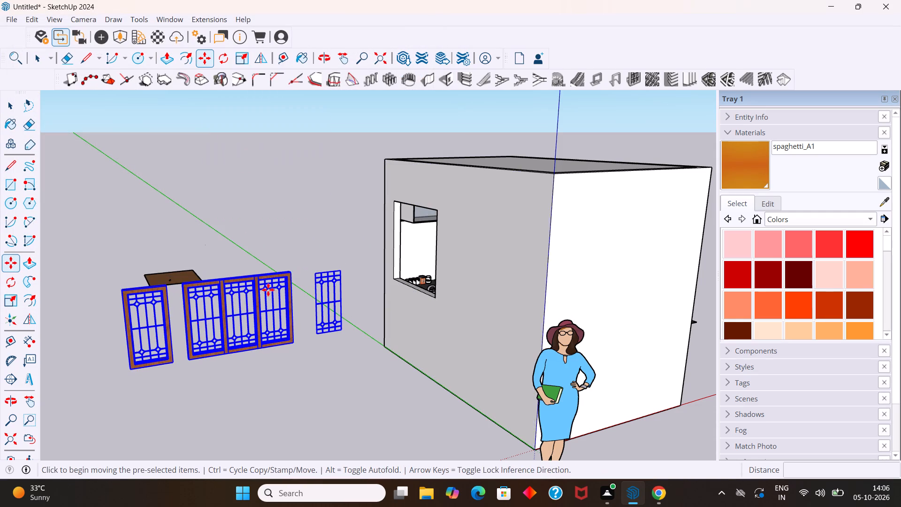
pyautogui.press('space')
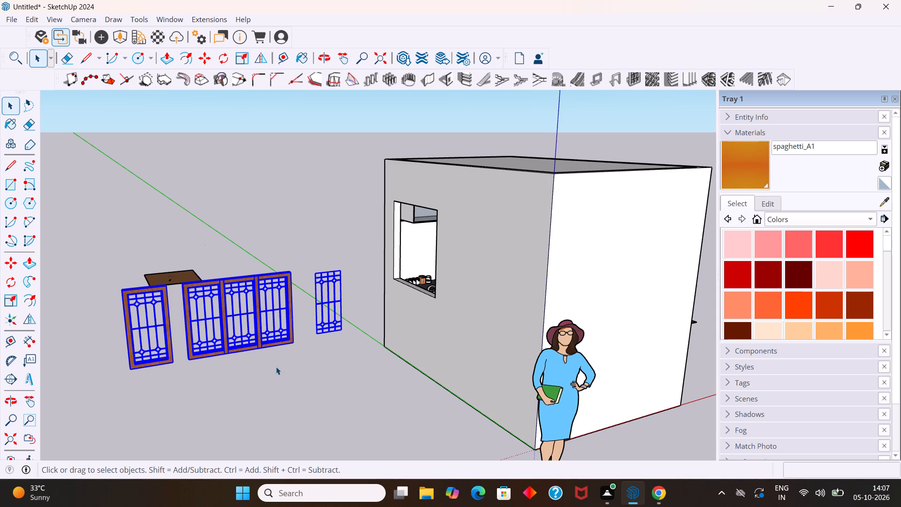
pyautogui.click(277, 371)
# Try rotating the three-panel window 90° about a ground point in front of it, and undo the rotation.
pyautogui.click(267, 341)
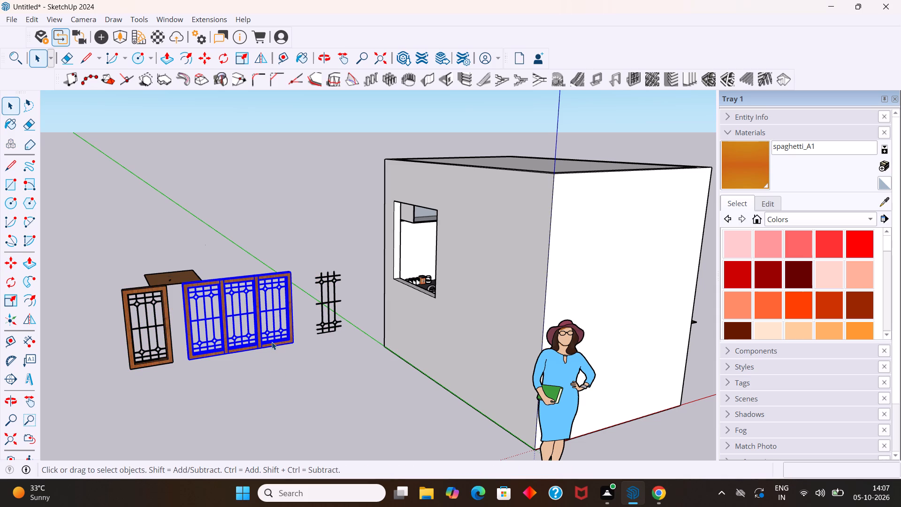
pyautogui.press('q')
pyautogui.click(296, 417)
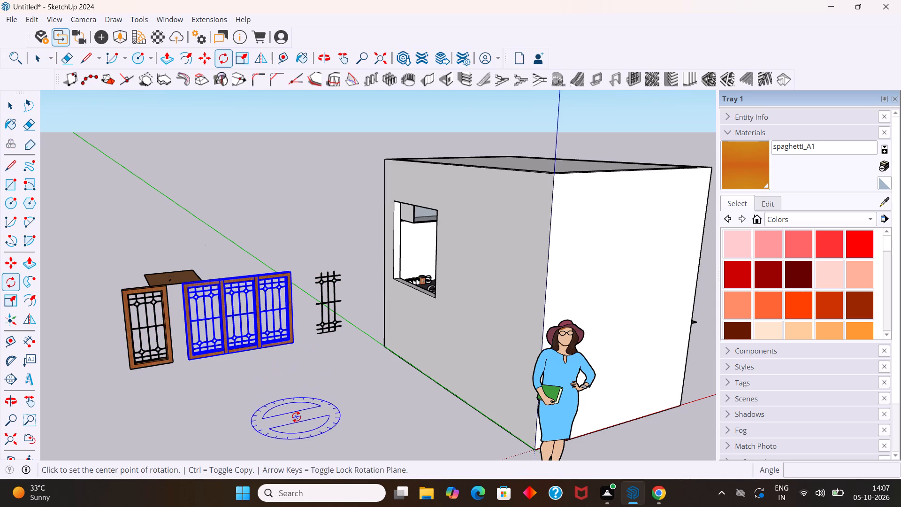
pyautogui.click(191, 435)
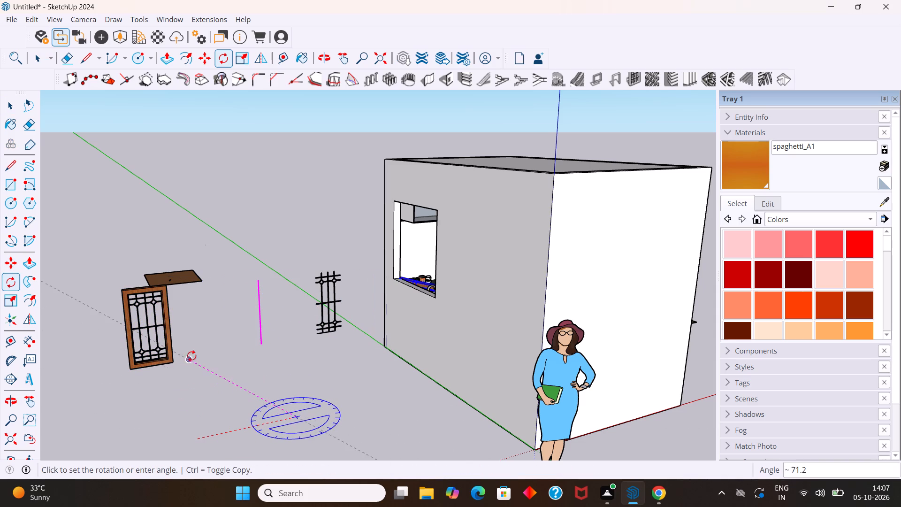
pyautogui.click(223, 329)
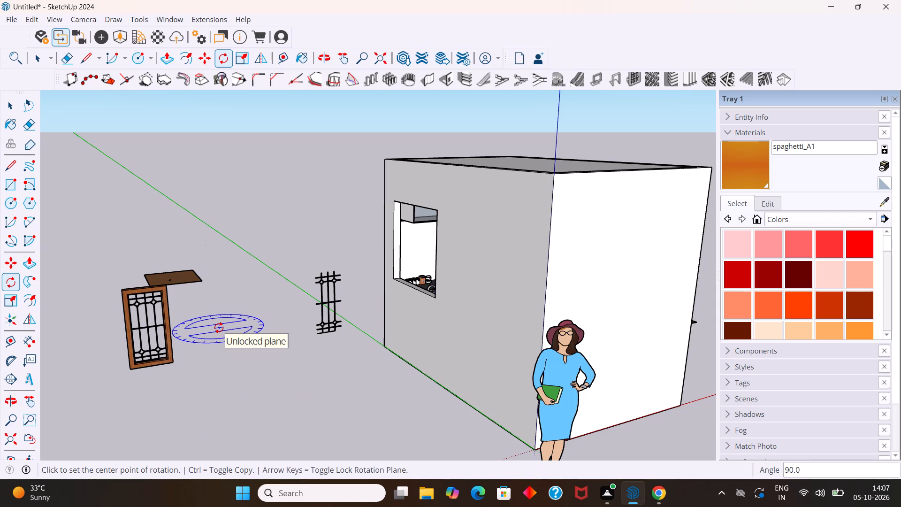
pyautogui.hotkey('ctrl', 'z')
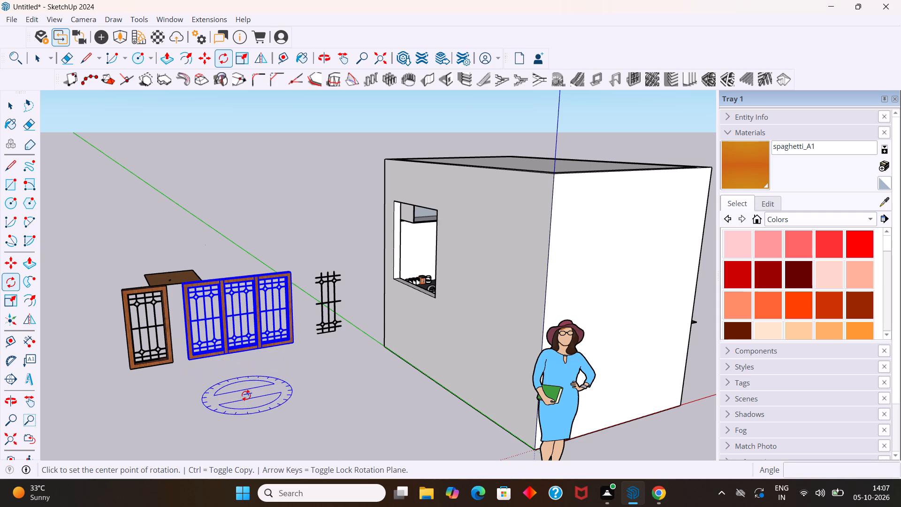
# Rotate the three-panel window 90° about a ground point so it runs parallel to the wall with the opening.
pyautogui.scroll(-4, 246, 385)
pyautogui.click(172, 430)
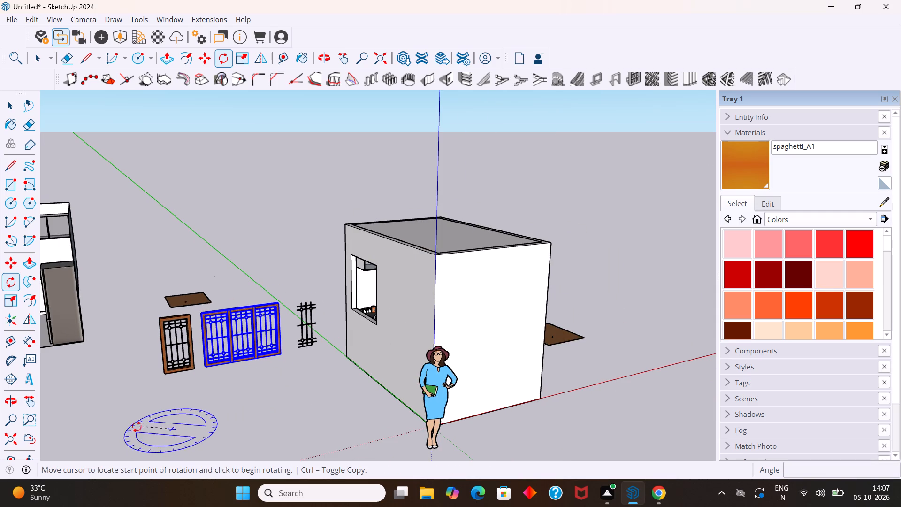
pyautogui.click(100, 443)
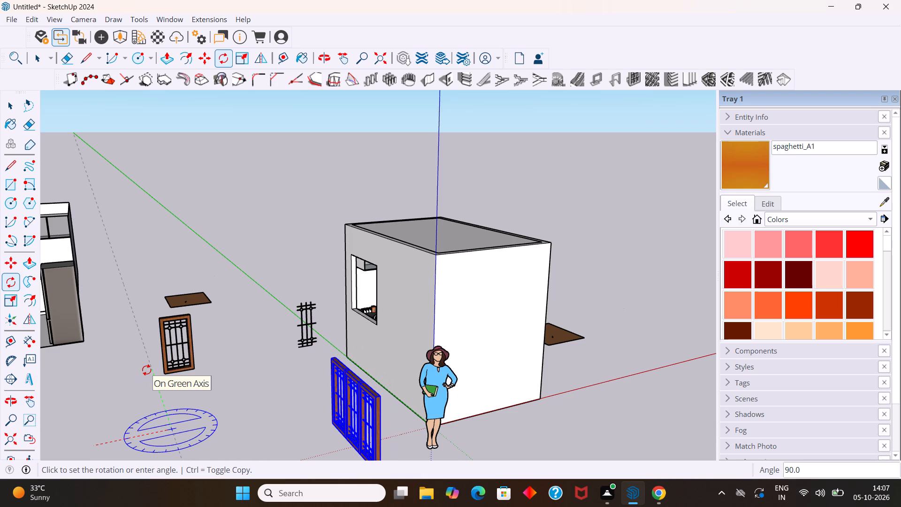
pyautogui.click(146, 370)
# Move the three-panel window by its top corner to the upper corner of the wall opening.
pyautogui.press('m')
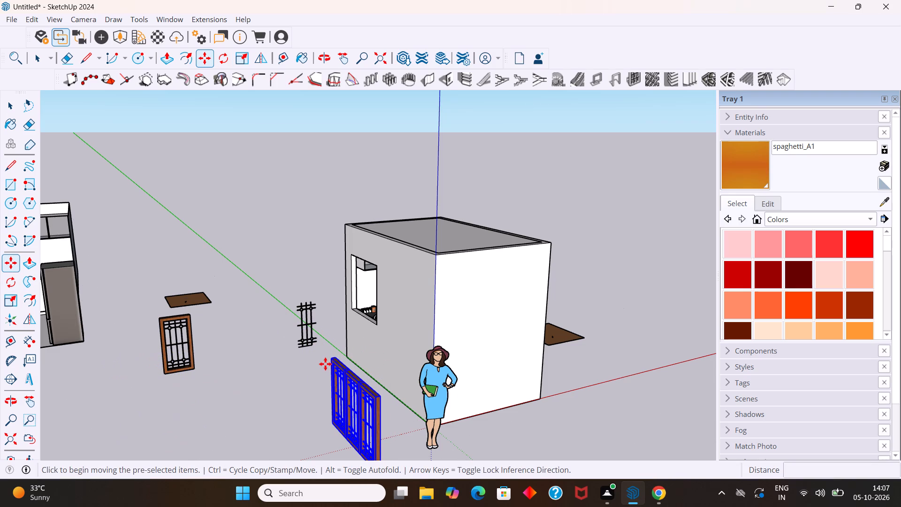
pyautogui.click(325, 364)
pyautogui.click(352, 259)
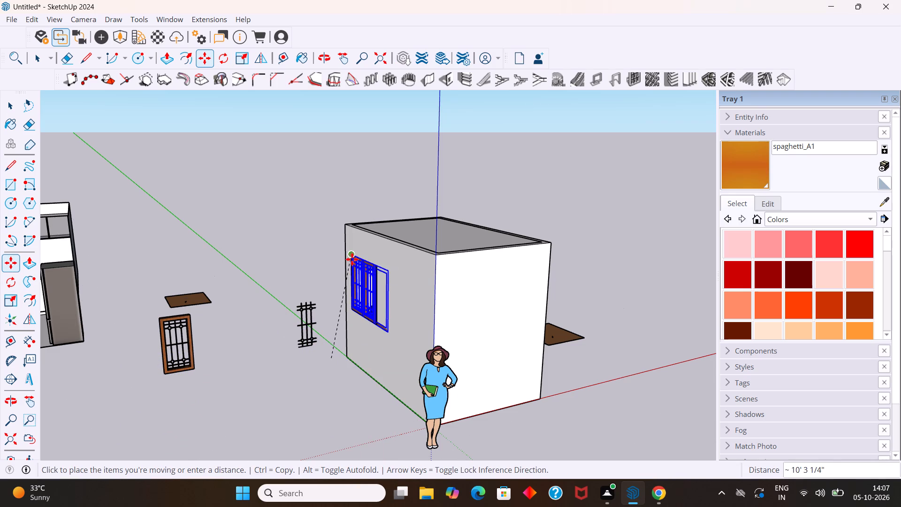
# Scale the window by red and green factors 0.72 and 2.26 to narrow it to the opening's width.
pyautogui.press('s')
pyautogui.scroll(6, 354, 253)
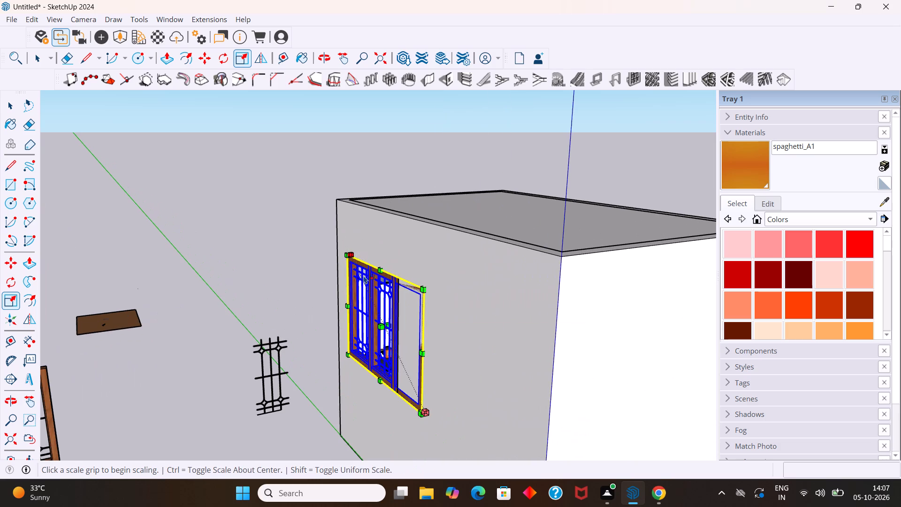
pyautogui.moveTo(420, 353); pyautogui.dragTo(394, 341)
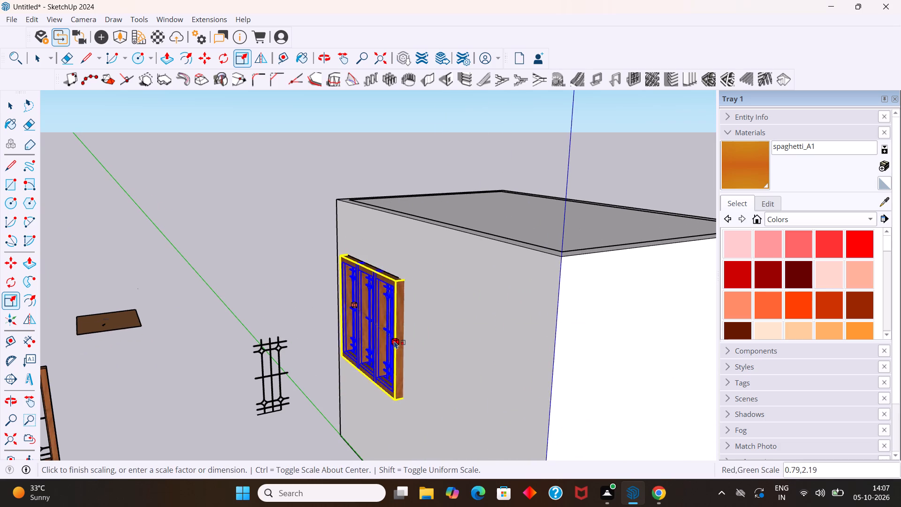
pyautogui.moveTo(394, 341); pyautogui.dragTo(390, 339)
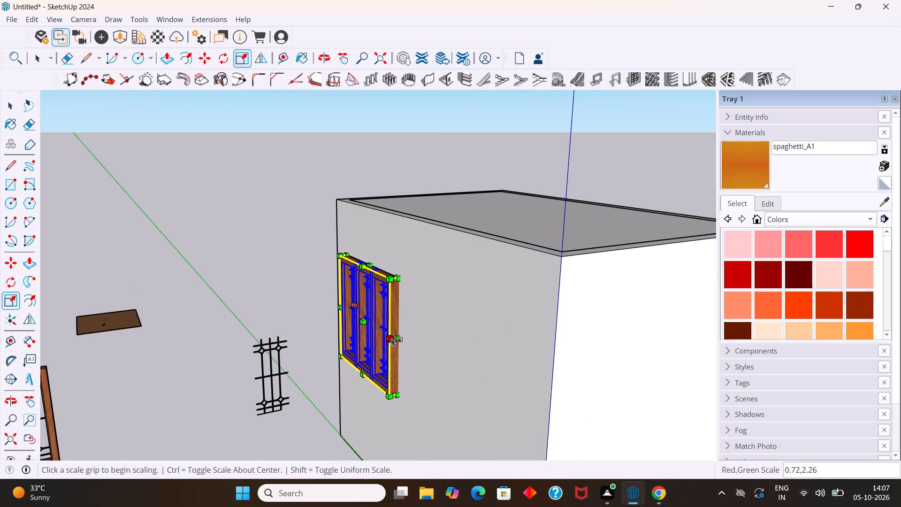
# Rescale the window's height and depth from its top edge, lowering its top within the opening and slimming the frame.
pyautogui.moveTo(393, 337); pyautogui.dragTo(618, 315, button='middle')
pyautogui.scroll(1, 401, 339)
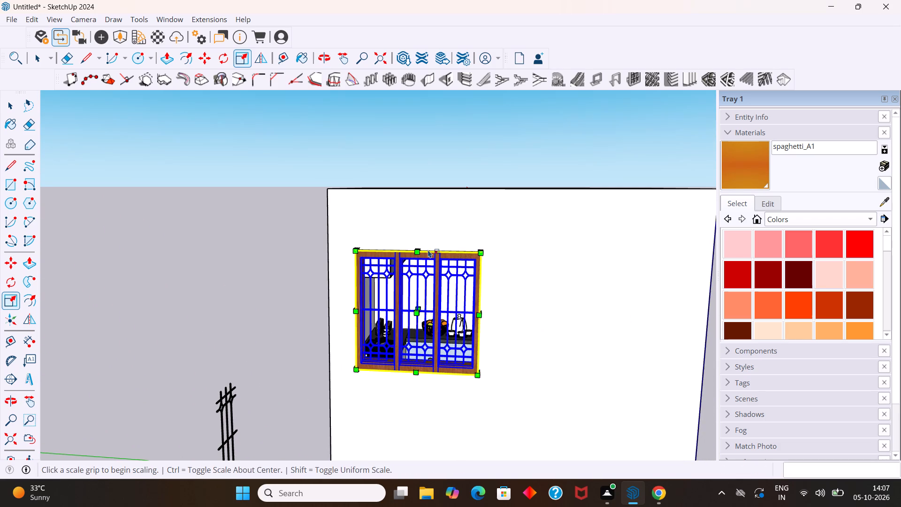
pyautogui.moveTo(420, 250); pyautogui.dragTo(422, 290)
pyautogui.scroll(3, 430, 283)
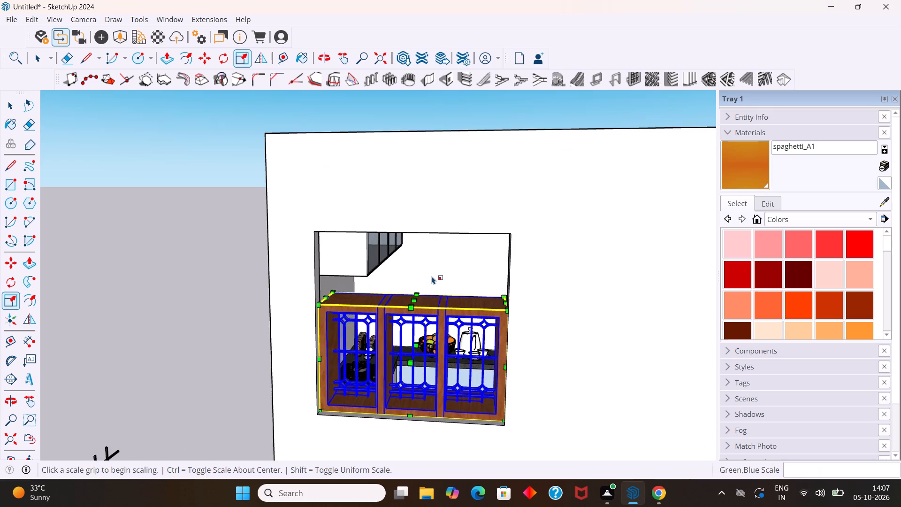
pyautogui.moveTo(432, 276); pyautogui.dragTo(418, 348, button='middle')
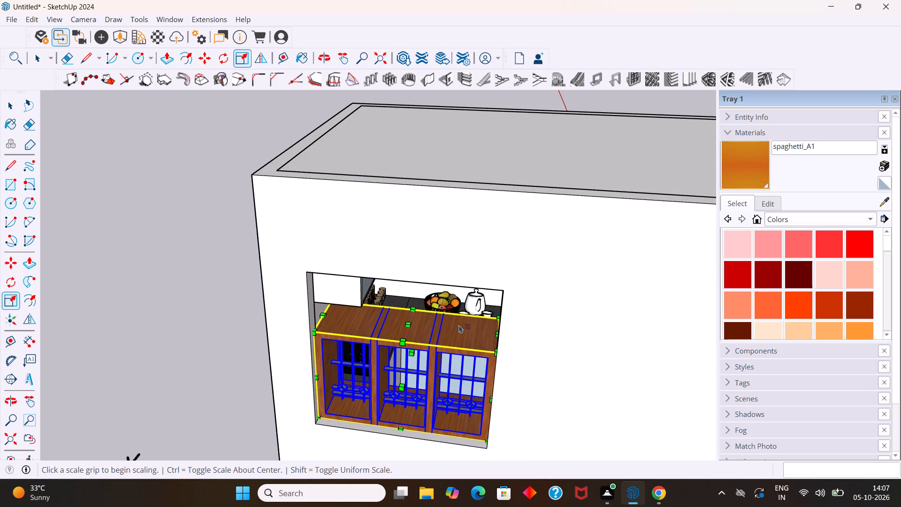
pyautogui.moveTo(418, 311); pyautogui.dragTo(406, 324)
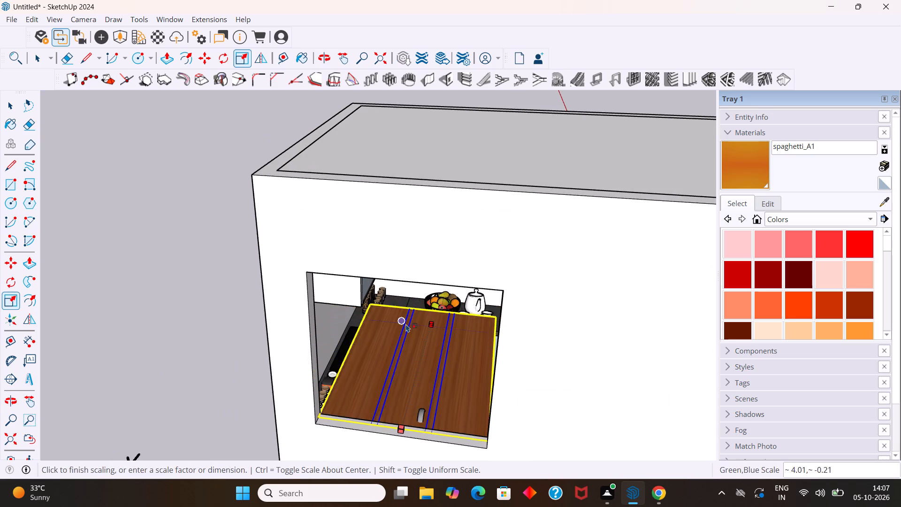
pyautogui.moveTo(406, 324); pyautogui.dragTo(400, 330)
pyautogui.moveTo(405, 325); pyautogui.dragTo(404, 324)
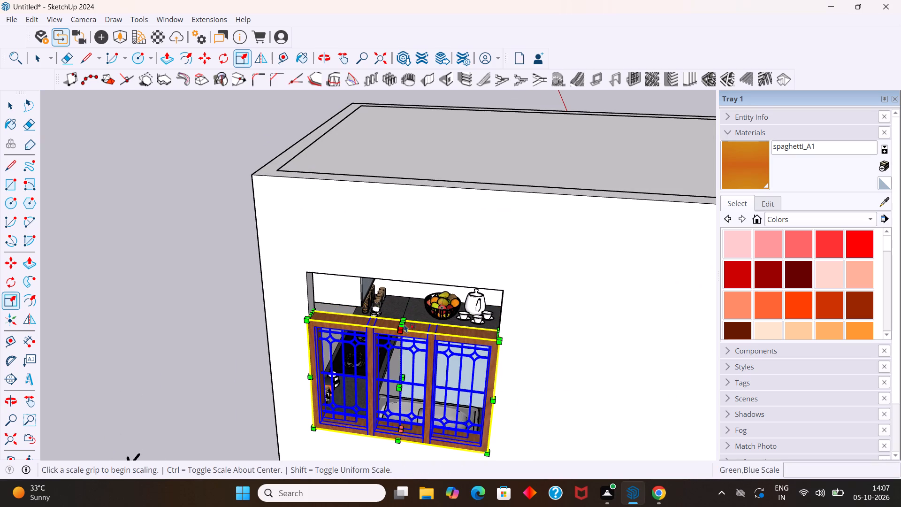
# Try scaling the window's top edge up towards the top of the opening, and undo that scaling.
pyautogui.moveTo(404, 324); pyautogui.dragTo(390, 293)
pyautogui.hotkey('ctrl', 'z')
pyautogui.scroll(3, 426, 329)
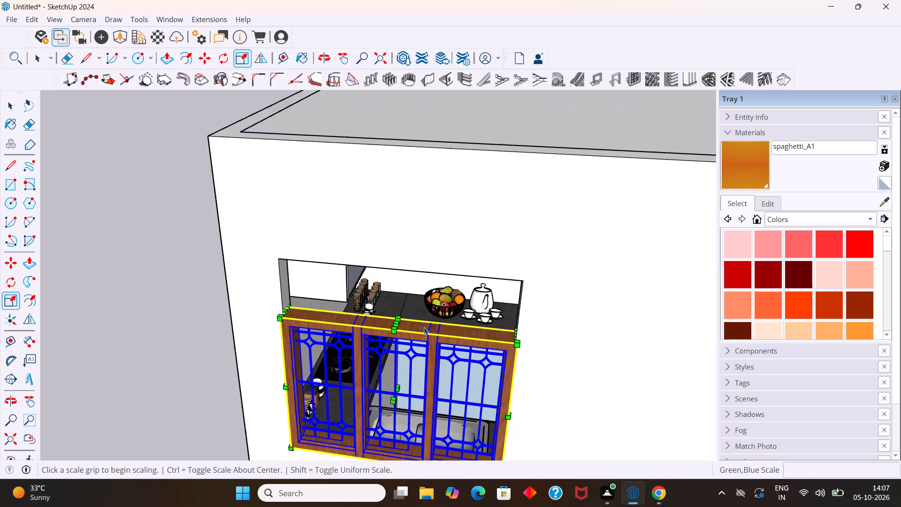
# Scale the window upward along the blue axis by about 1.38 so its top meets the top of the wall opening.
pyautogui.moveTo(422, 325); pyautogui.dragTo(348, 355, button='middle')
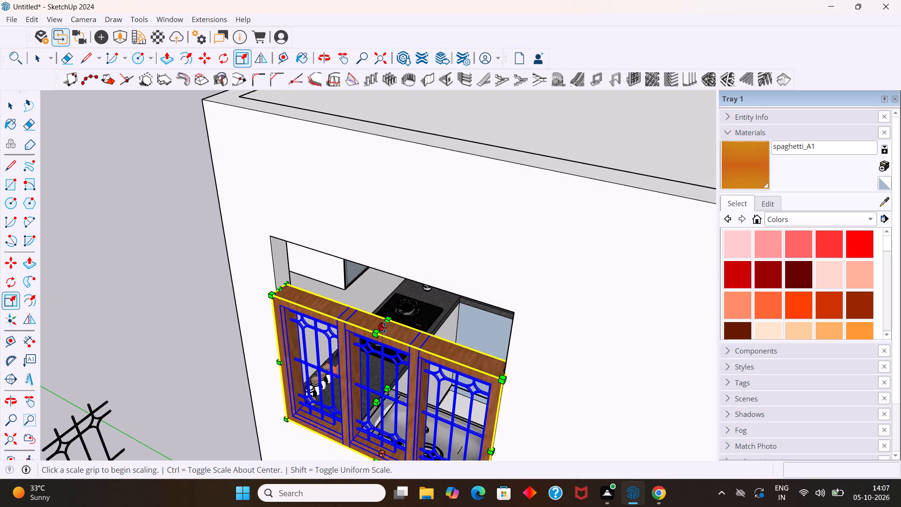
pyautogui.moveTo(384, 327); pyautogui.dragTo(375, 267)
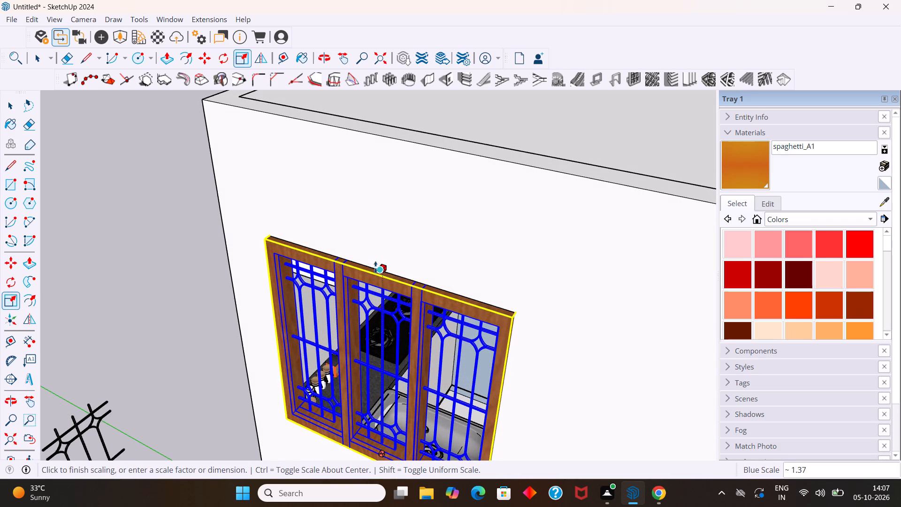
pyautogui.moveTo(375, 267); pyautogui.dragTo(385, 267)
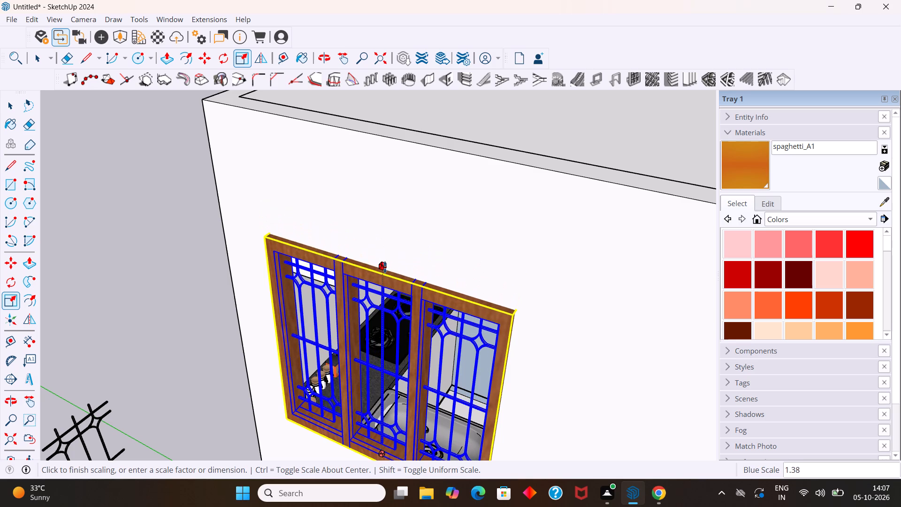
pyautogui.moveTo(385, 267); pyautogui.dragTo(386, 273)
pyautogui.press('space')
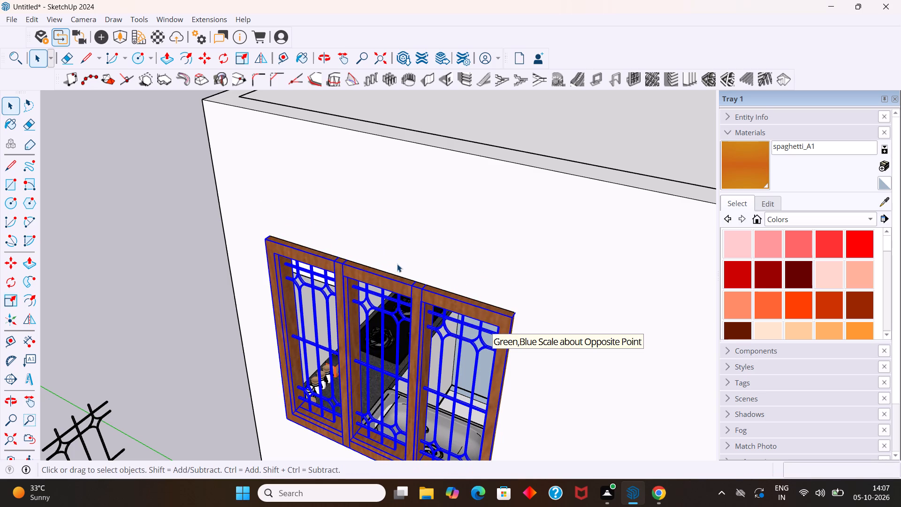
# Move the window by its lower outer corner about 1 7/16" into the wall, onto the opening's edge, and deselect it.
pyautogui.scroll(-6, 397, 264)
pyautogui.moveTo(449, 366); pyautogui.dragTo(443, 278, button='middle')
pyautogui.scroll(4, 451, 327)
pyautogui.moveTo(445, 337); pyautogui.dragTo(322, 310, button='middle')
pyautogui.press('m')
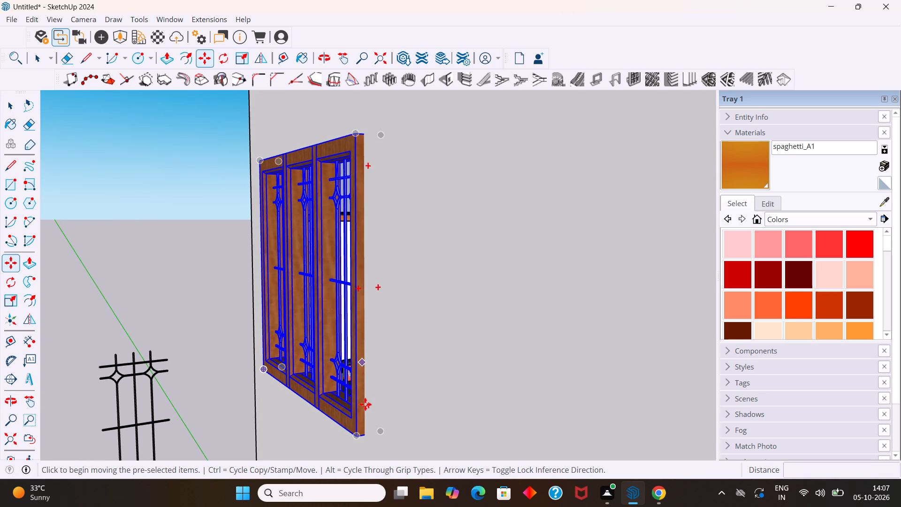
pyautogui.click(356, 436)
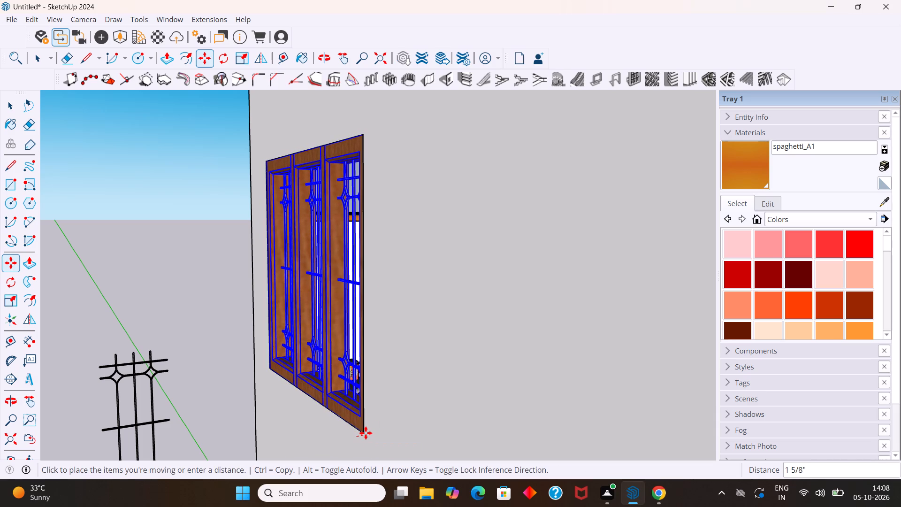
pyautogui.scroll(3, 366, 432)
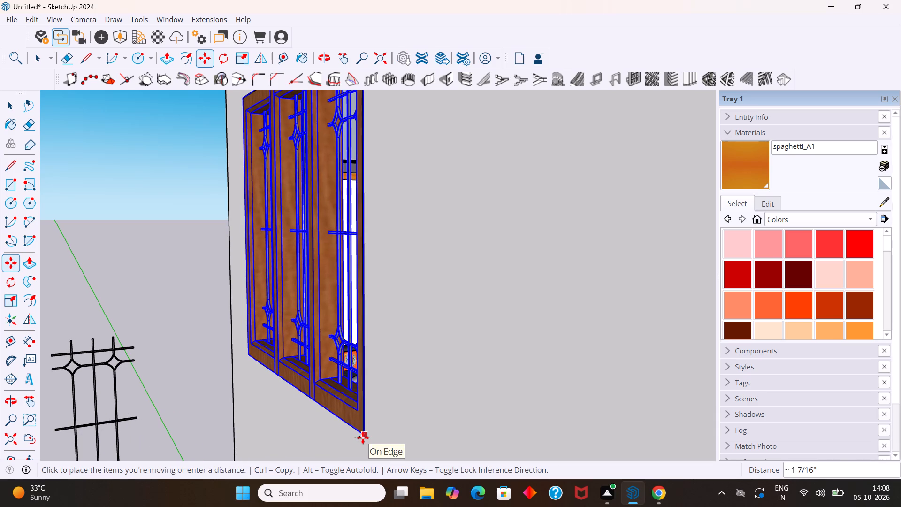
pyautogui.click(363, 438)
pyautogui.press('space')
pyautogui.scroll(-5, 275, 376)
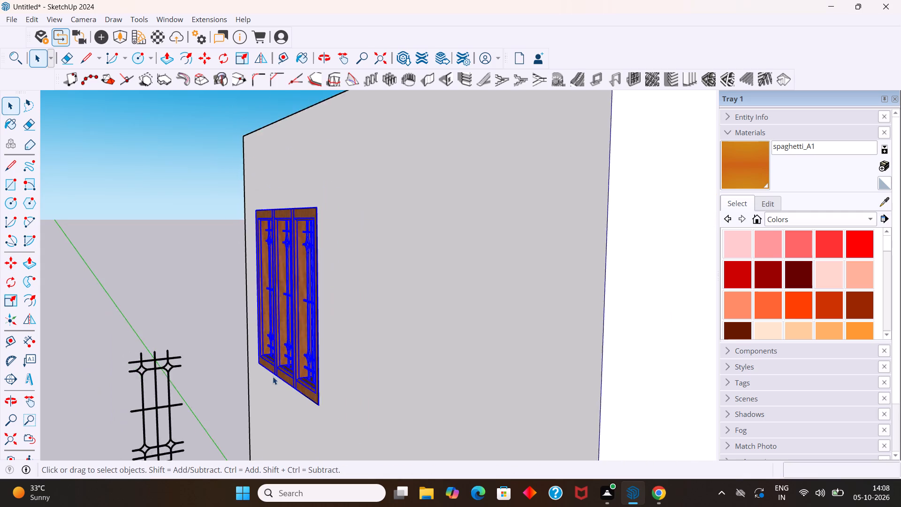
pyautogui.scroll(-6, 273, 376)
pyautogui.click(211, 311)
# View the whole kitchen model from outside and start the Enscape renderer in its separate window.
pyautogui.scroll(-3, 184, 140)
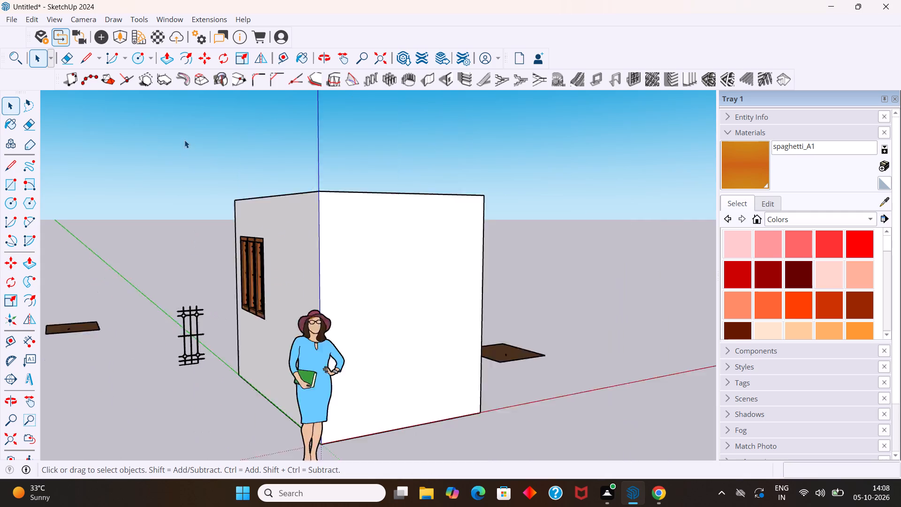
pyautogui.scroll(-1, 184, 140)
pyautogui.moveTo(227, 203); pyautogui.dragTo(208, 271, button='middle')
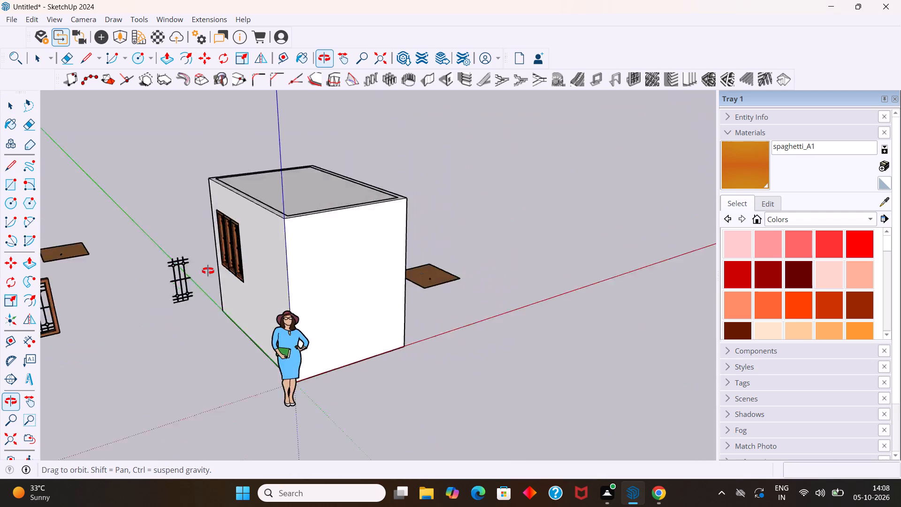
pyautogui.moveTo(208, 271); pyautogui.dragTo(98, 233, button='middle')
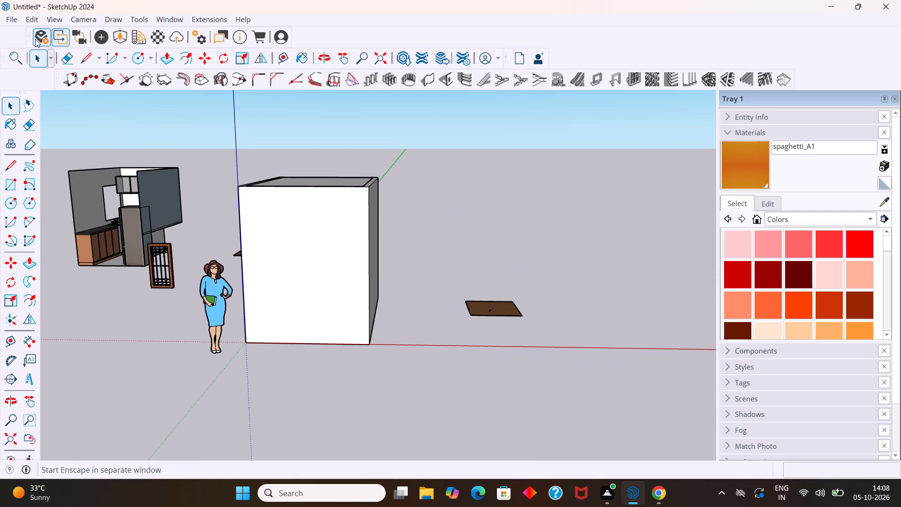
pyautogui.click(37, 39)
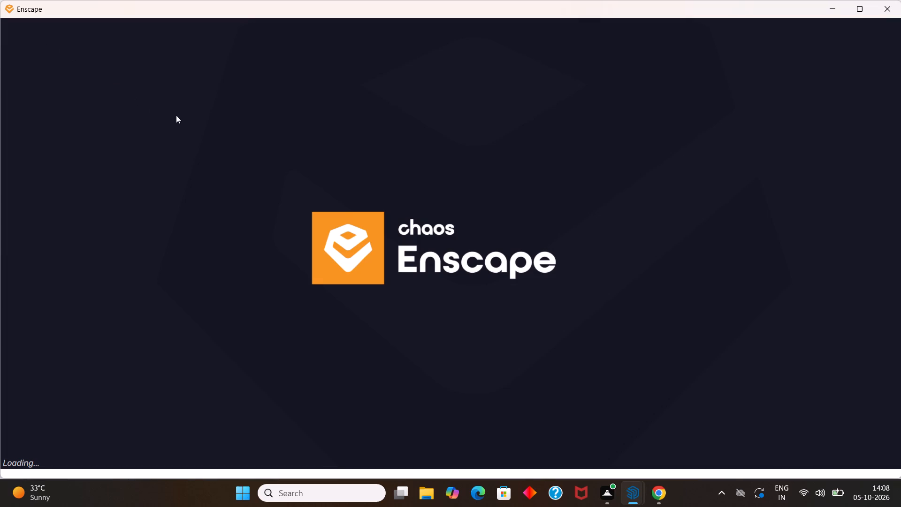
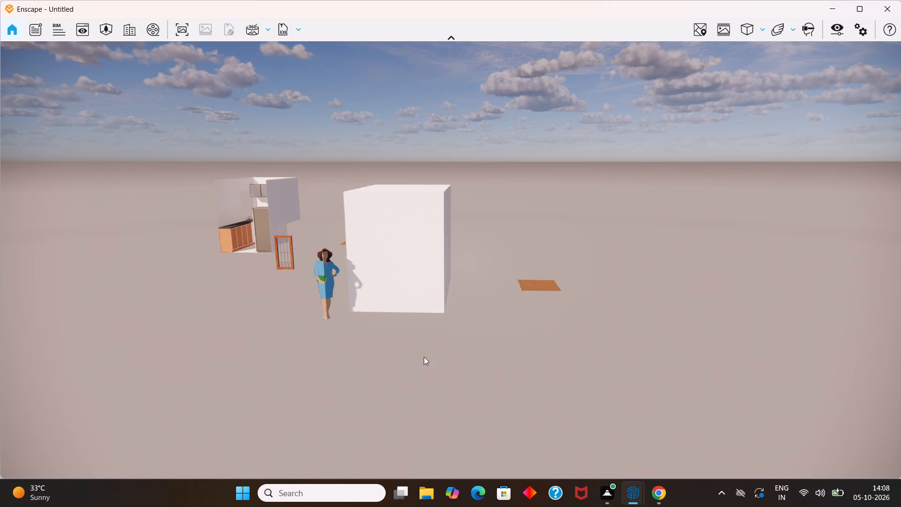
# Examine the rendered kitchen block from outside, approaching it and turning the view to the wall holding the grille window.
pyautogui.scroll(7, 403, 275)
pyautogui.scroll(3, 370, 255)
pyautogui.scroll(6, 317, 255)
pyautogui.moveTo(248, 245); pyautogui.dragTo(452, 260, button='middle')
pyautogui.scroll(-5, 455, 255)
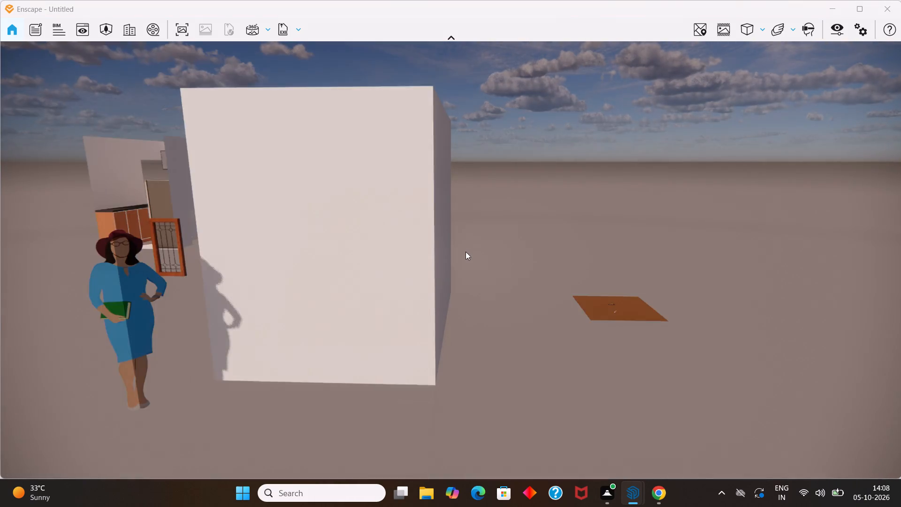
pyautogui.scroll(-5, 466, 250)
pyautogui.scroll(3, 268, 288)
pyautogui.scroll(-3, 235, 276)
pyautogui.moveTo(263, 267); pyautogui.dragTo(263, 267, button='middle')
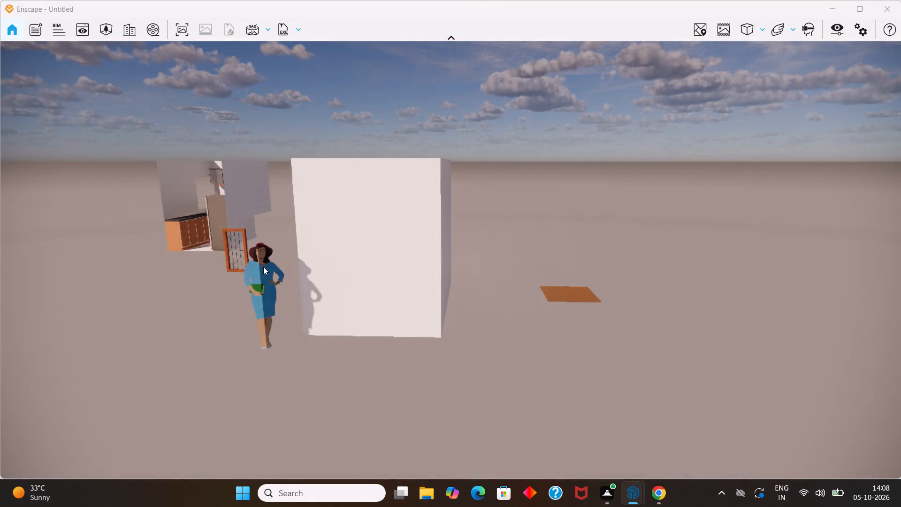
pyautogui.moveTo(263, 267); pyautogui.dragTo(650, 250, button='middle')
pyautogui.scroll(3, 386, 243)
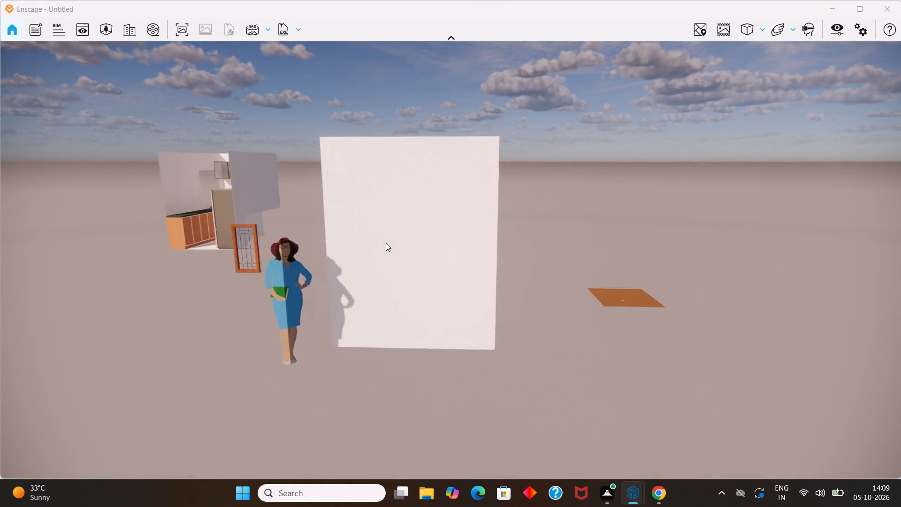
pyautogui.scroll(3, 339, 250)
pyautogui.scroll(5, 254, 250)
pyautogui.scroll(1, 194, 246)
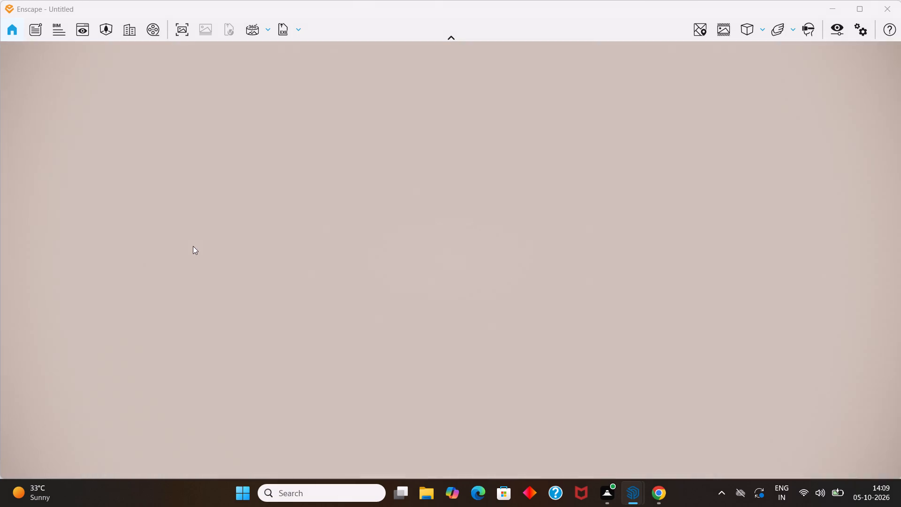
pyautogui.scroll(1, 193, 246)
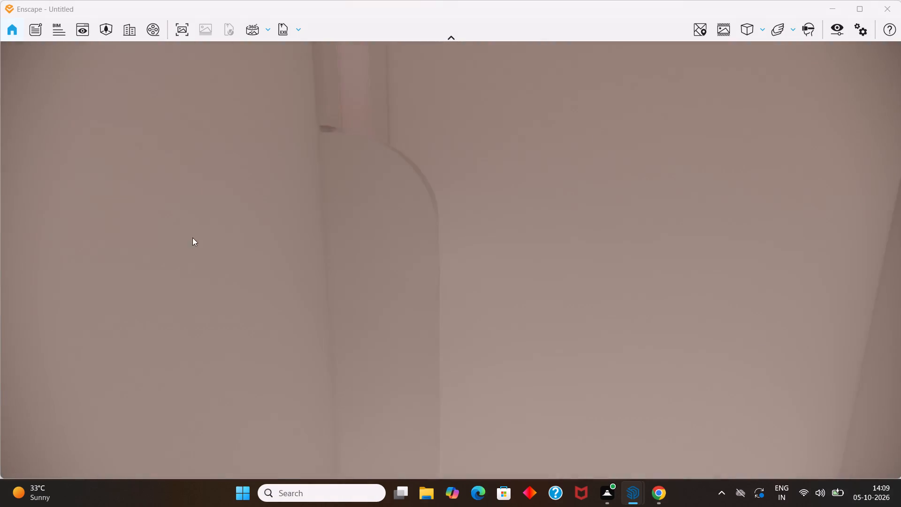
pyautogui.moveTo(192, 238); pyautogui.dragTo(206, 251, button='middle')
pyautogui.scroll(-2, 193, 238)
pyautogui.scroll(2, 193, 238)
pyautogui.scroll(-1, 193, 238)
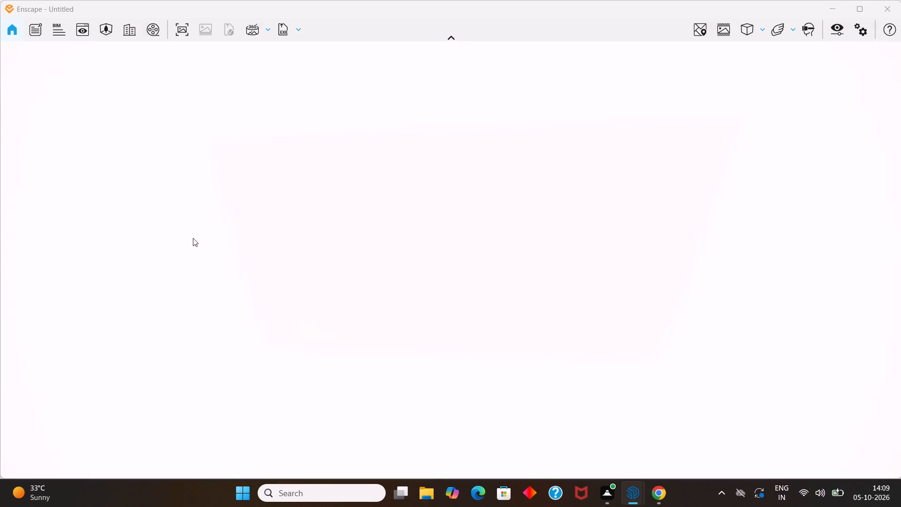
pyautogui.scroll(-3, 193, 238)
pyautogui.moveTo(193, 238); pyautogui.dragTo(556, 273, button='middle')
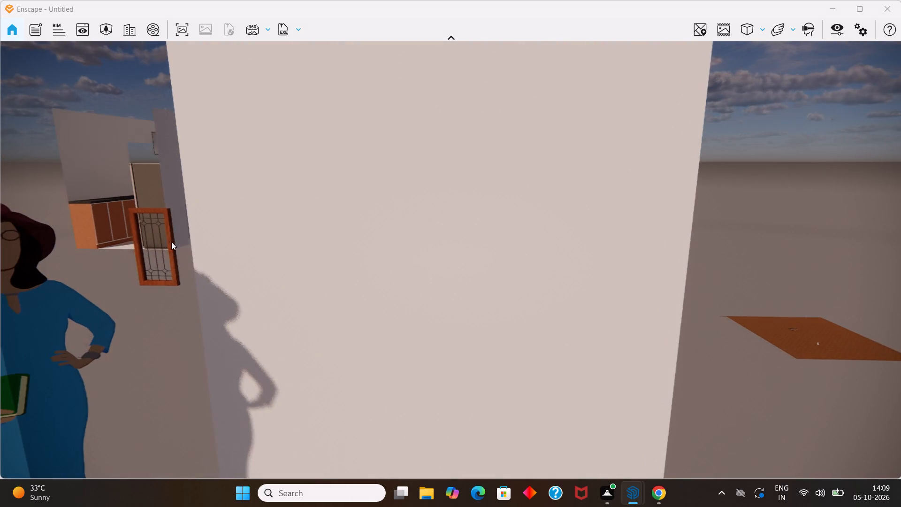
pyautogui.moveTo(104, 242); pyautogui.dragTo(354, 258, button='middle')
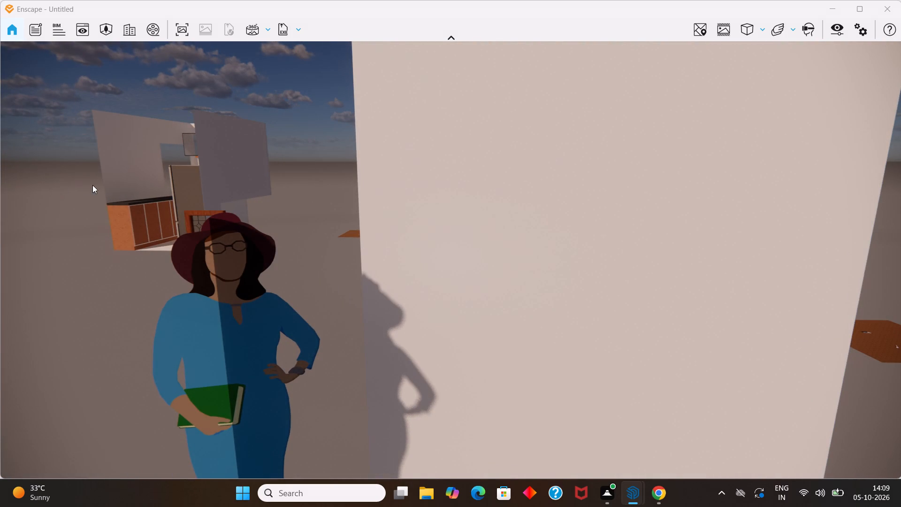
pyautogui.middleClick(79, 201)
pyautogui.moveTo(470, 292); pyautogui.dragTo(553, 300)
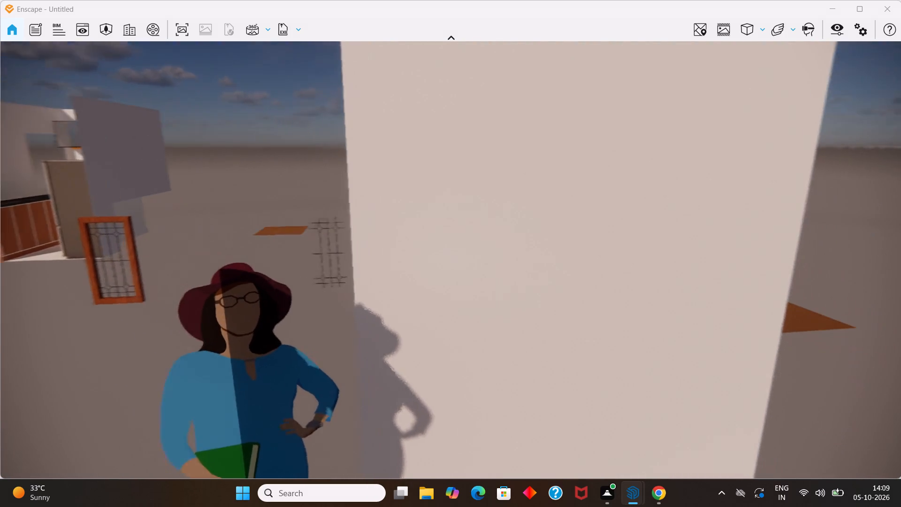
pyautogui.moveTo(553, 300); pyautogui.dragTo(666, 297)
pyautogui.scroll(2, 157, 237)
pyautogui.scroll(-7, 175, 227)
pyautogui.moveTo(114, 230); pyautogui.dragTo(502, 263, button='middle')
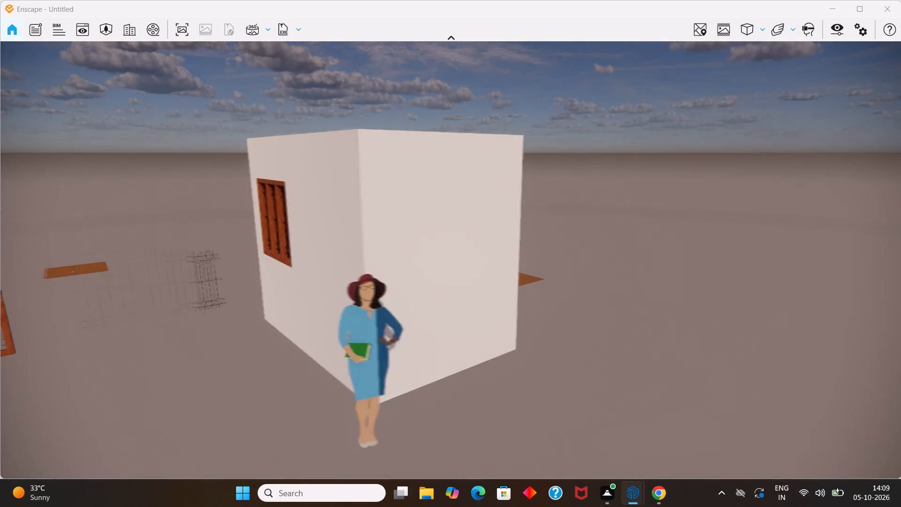
pyautogui.moveTo(502, 263); pyautogui.dragTo(691, 255, button='middle')
pyautogui.scroll(2, 119, 229)
pyautogui.scroll(2, 203, 232)
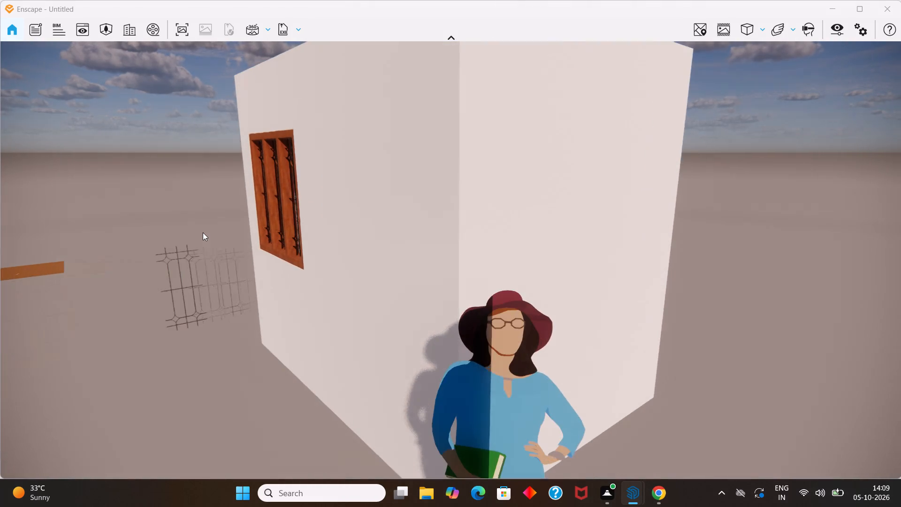
# Enter the rendered kitchen through the wall and examine the counters, hob and sunlight cast through the window.
pyautogui.scroll(4, 203, 232)
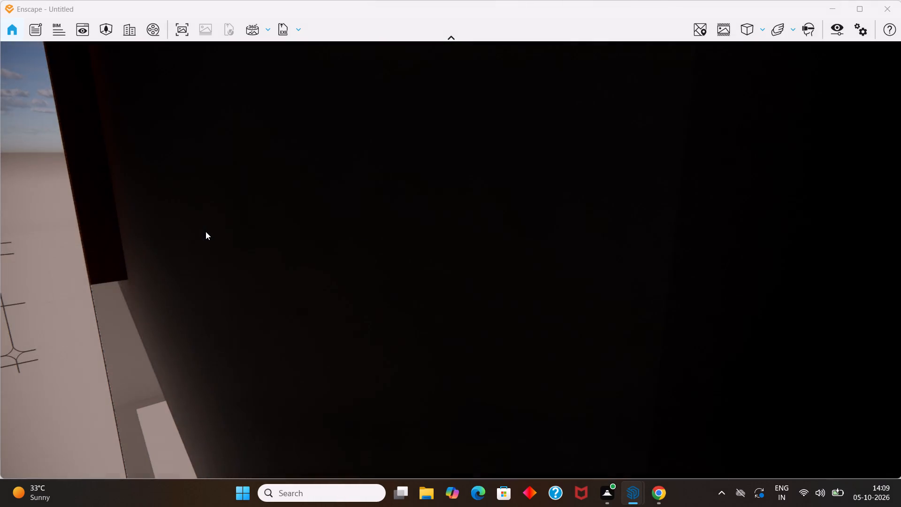
pyautogui.scroll(1, 206, 231)
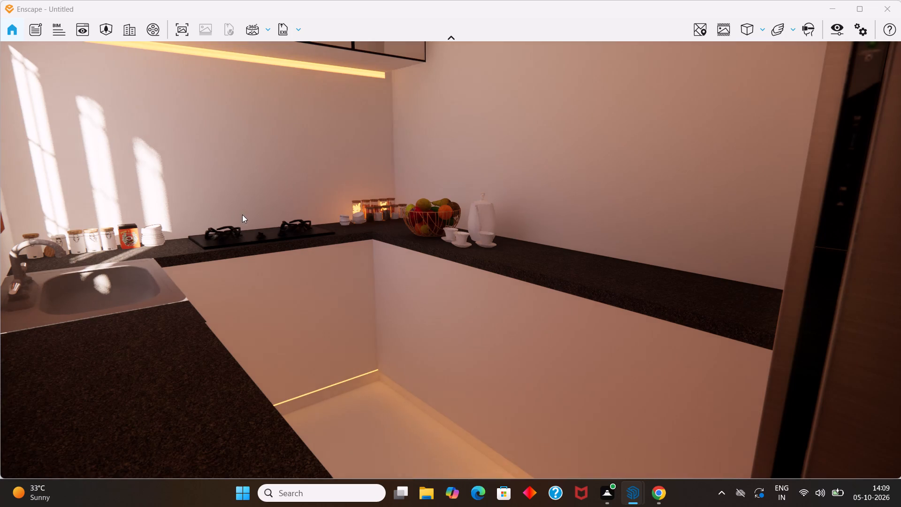
pyautogui.moveTo(242, 215); pyautogui.dragTo(394, 260, button='middle')
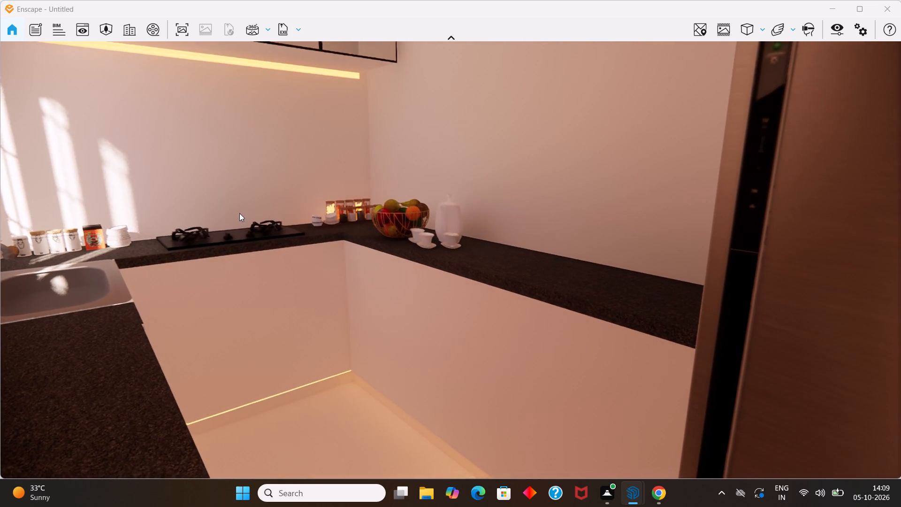
pyautogui.scroll(-1, 239, 213)
pyautogui.scroll(1, 239, 213)
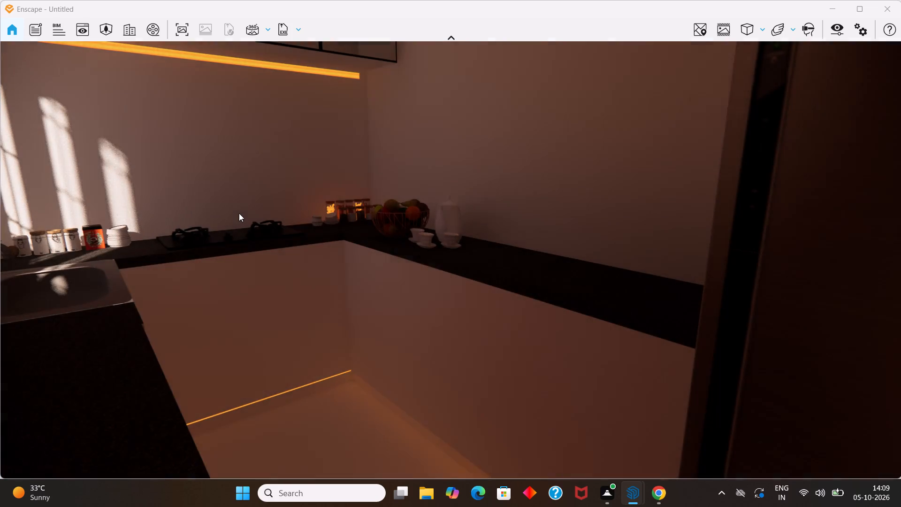
pyautogui.moveTo(239, 215); pyautogui.dragTo(221, 246)
pyautogui.moveTo(448, 262); pyautogui.dragTo(221, 246, button='middle')
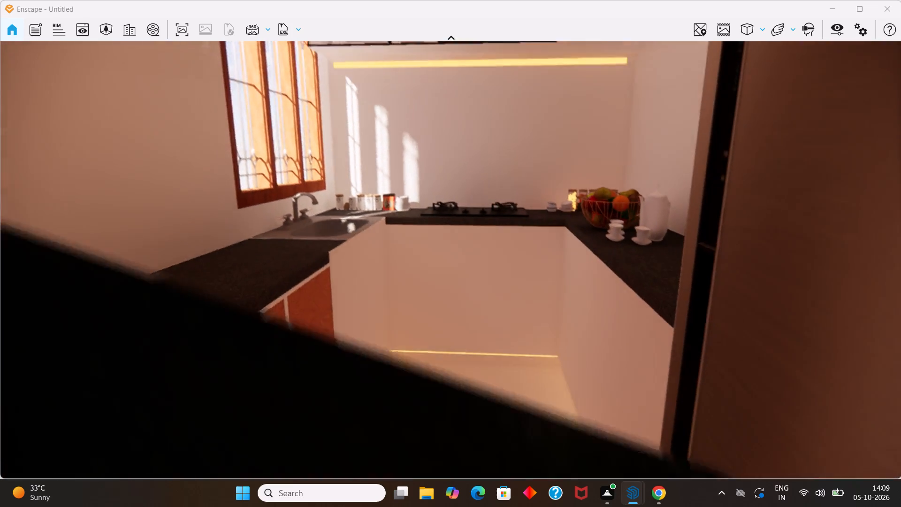
pyautogui.moveTo(221, 246); pyautogui.dragTo(243, 239)
pyautogui.moveTo(221, 246); pyautogui.dragTo(243, 239, button='middle')
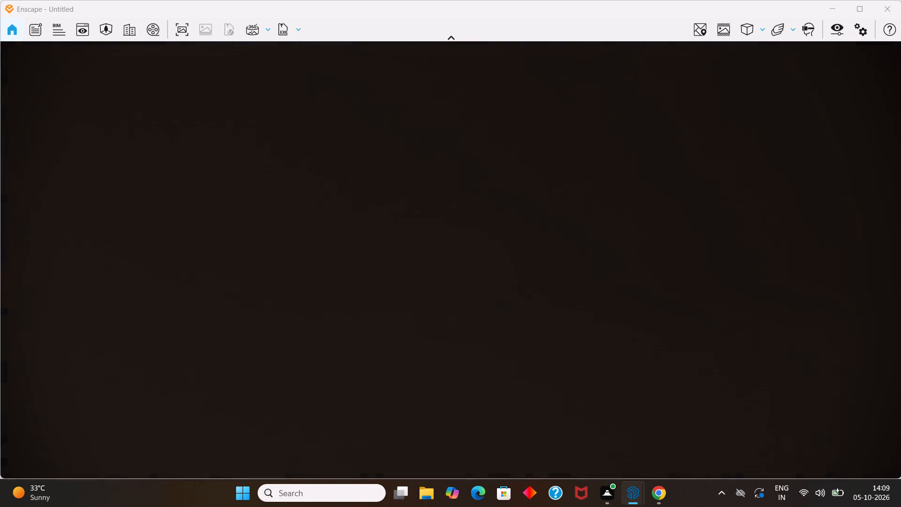
pyautogui.moveTo(243, 239); pyautogui.dragTo(270, 296)
pyautogui.moveTo(243, 239); pyautogui.dragTo(239, 216, button='middle')
pyautogui.scroll(-1, 246, 208)
pyautogui.scroll(1, 246, 208)
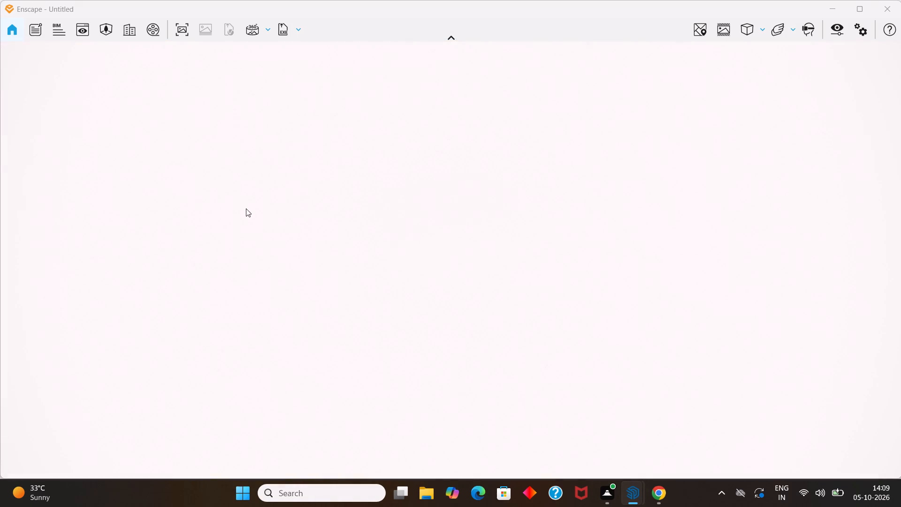
# Examine the fitted window above the sink, the overhead glass cabinets and the lit ceiling from between the counters.
pyautogui.moveTo(250, 207); pyautogui.dragTo(447, 256, button='middle')
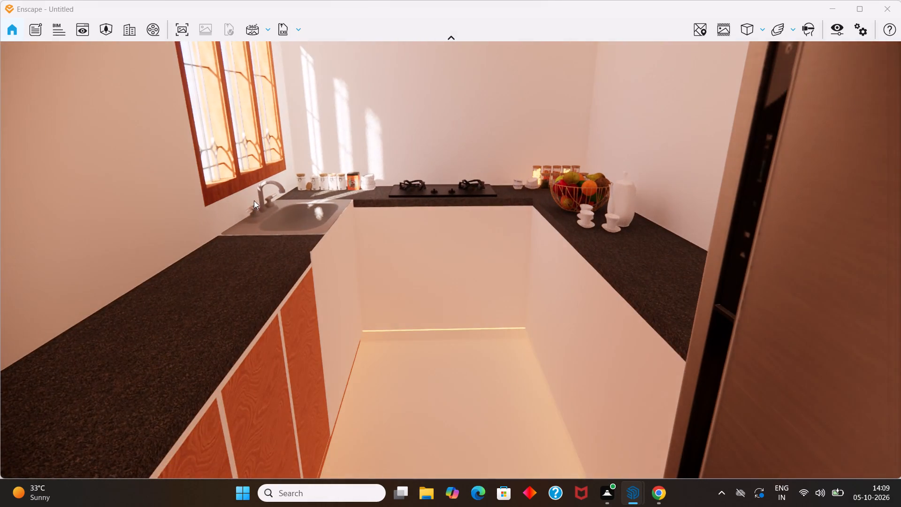
pyautogui.scroll(1, 254, 200)
pyautogui.middleClick(254, 200)
pyautogui.moveTo(254, 200); pyautogui.dragTo(427, 80)
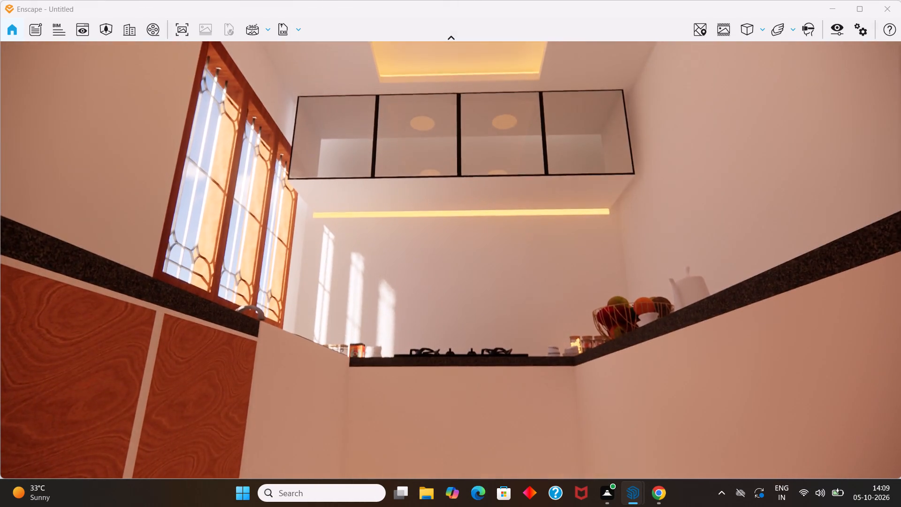
pyautogui.moveTo(427, 80); pyautogui.dragTo(466, 204)
pyautogui.middleClick(253, 199)
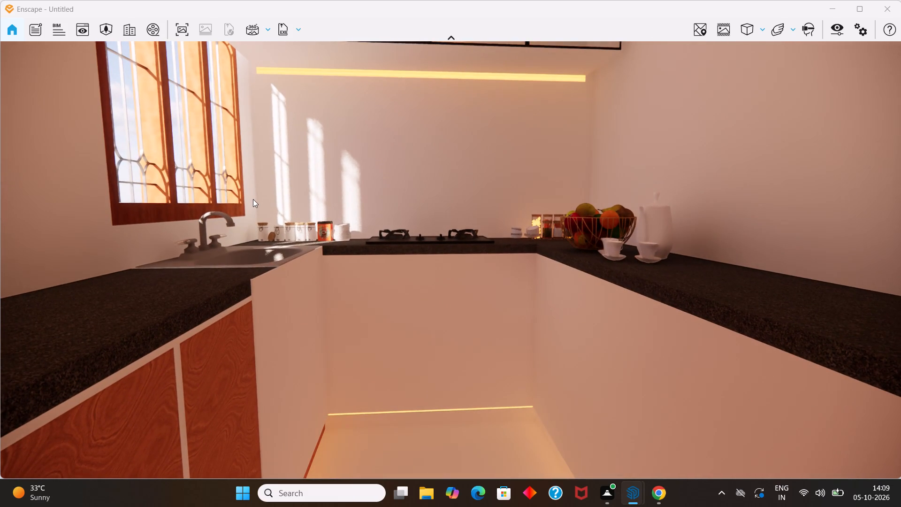
pyautogui.scroll(-1, 245, 202)
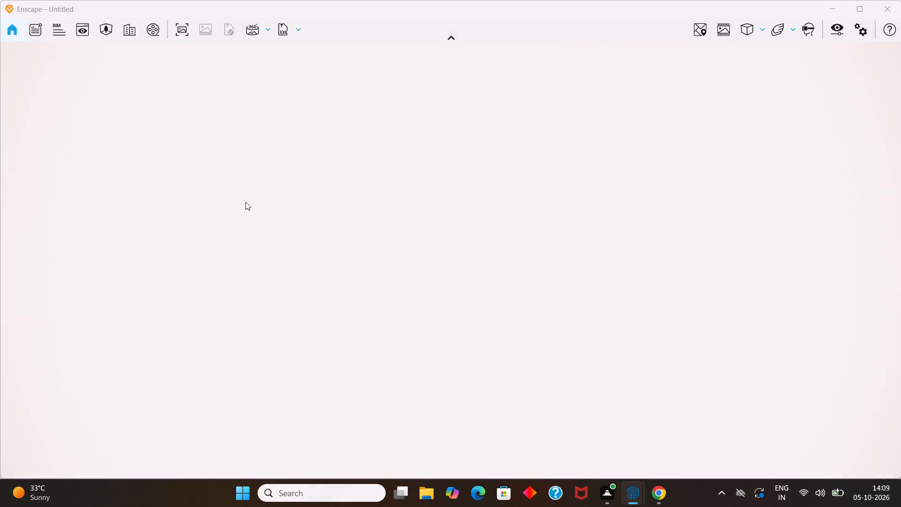
pyautogui.scroll(1, 245, 202)
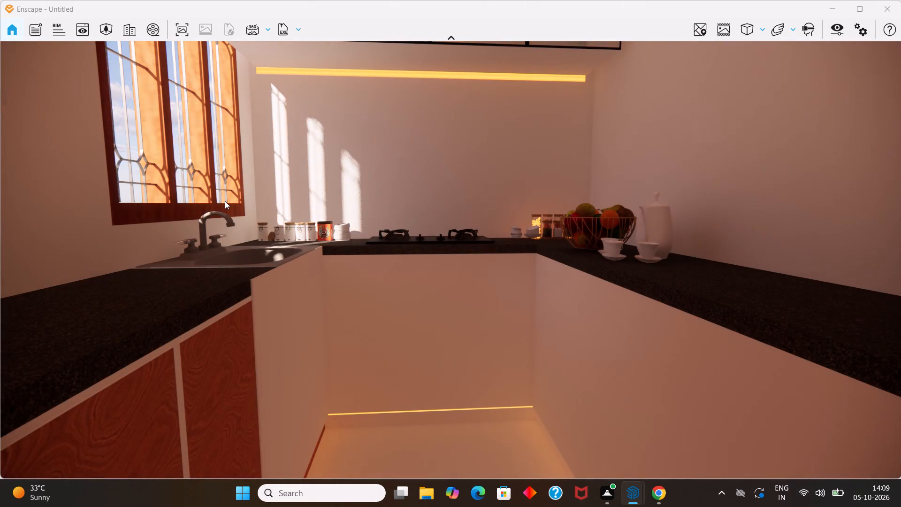
pyautogui.scroll(1, 225, 201)
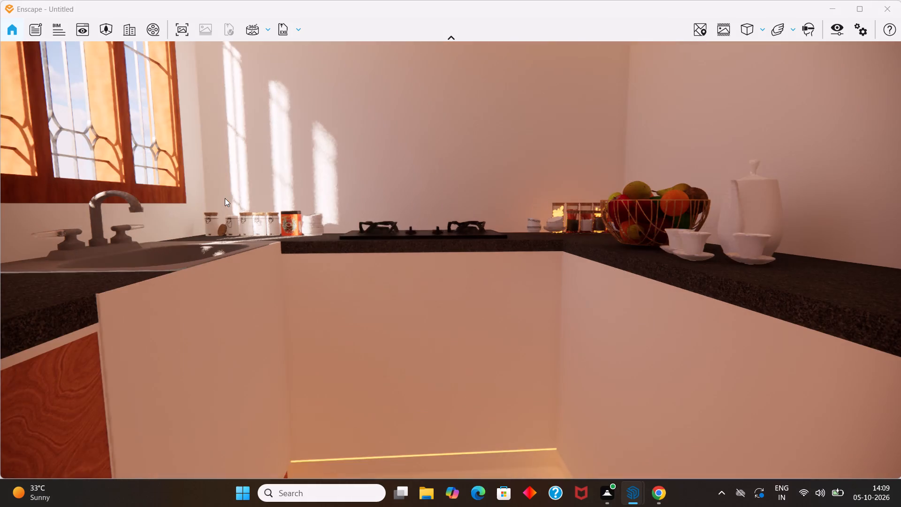
pyautogui.scroll(-1, 225, 197)
pyautogui.moveTo(228, 193); pyautogui.dragTo(230, 201, button='middle')
pyautogui.moveTo(228, 194); pyautogui.dragTo(448, 240)
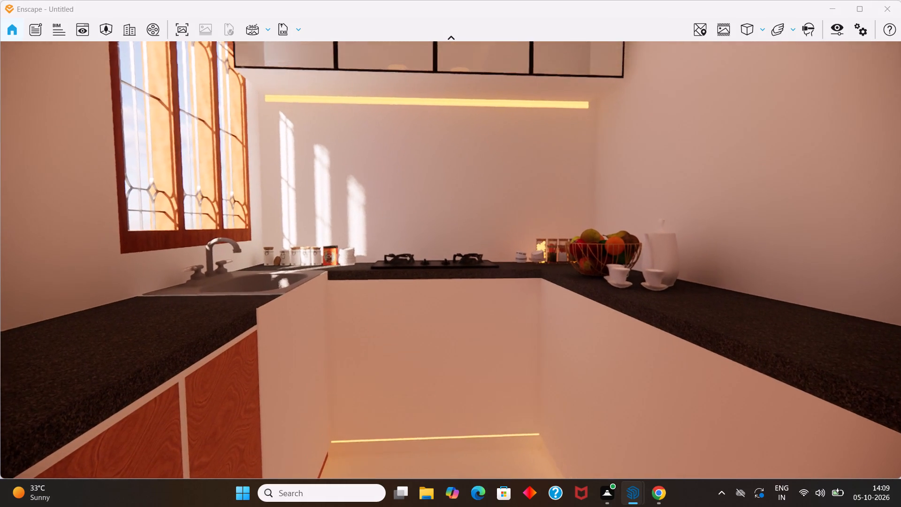
pyautogui.moveTo(448, 240); pyautogui.dragTo(445, 220)
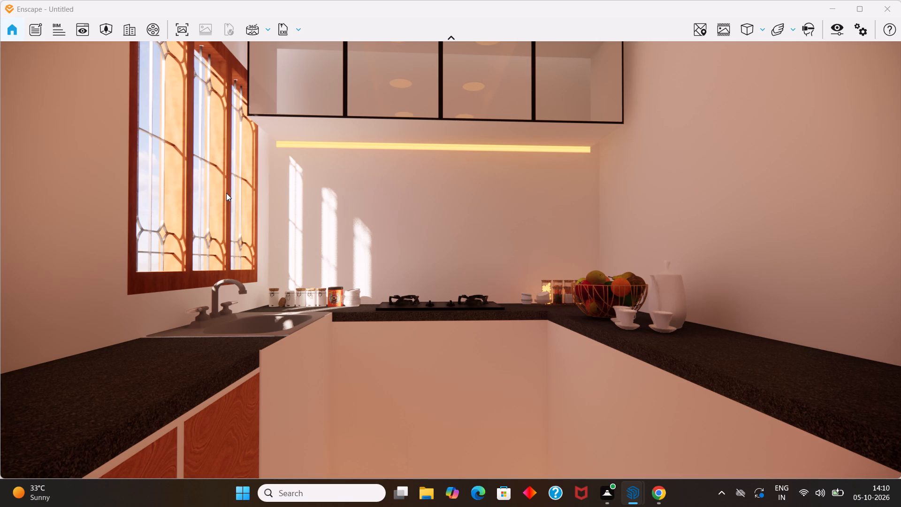
# Back out of the kitchen and re-enter it at a higher viewpoint to examine the window, overhead cabinets and sink together.
pyautogui.scroll(-1, 226, 193)
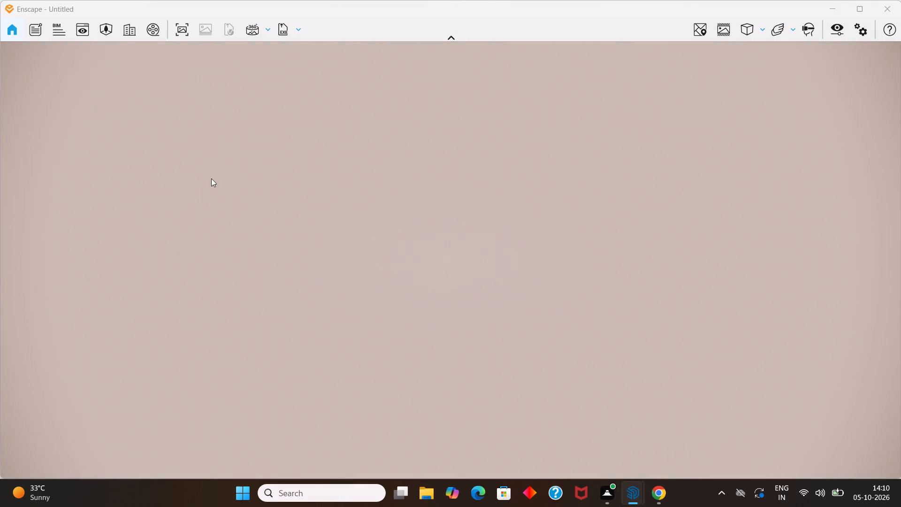
pyautogui.scroll(-3, 211, 178)
pyautogui.scroll(1, 241, 177)
pyautogui.scroll(-6, 243, 173)
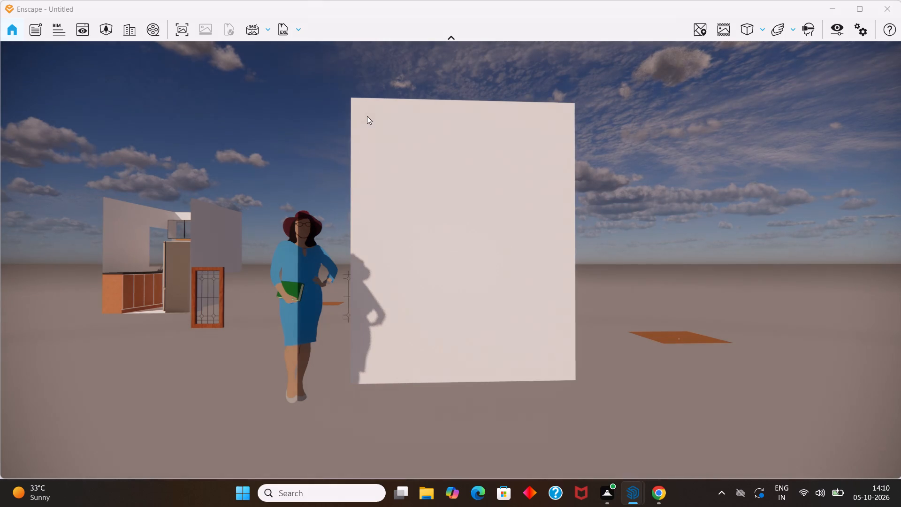
pyautogui.middleClick(373, 116)
pyautogui.scroll(3, 373, 116)
pyautogui.scroll(-4, 373, 110)
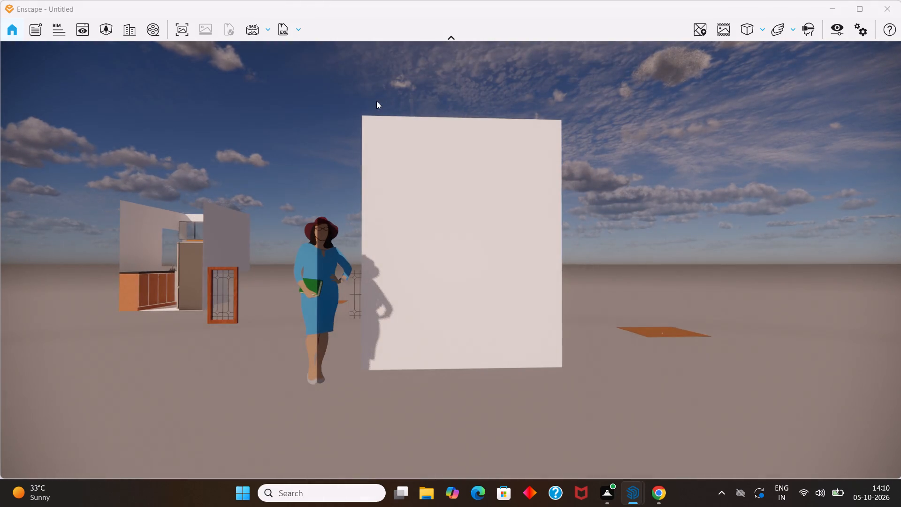
pyautogui.scroll(2, 384, 94)
pyautogui.moveTo(390, 93); pyautogui.dragTo(481, 313, button='middle')
pyautogui.moveTo(405, 74); pyautogui.dragTo(428, 114, button='middle')
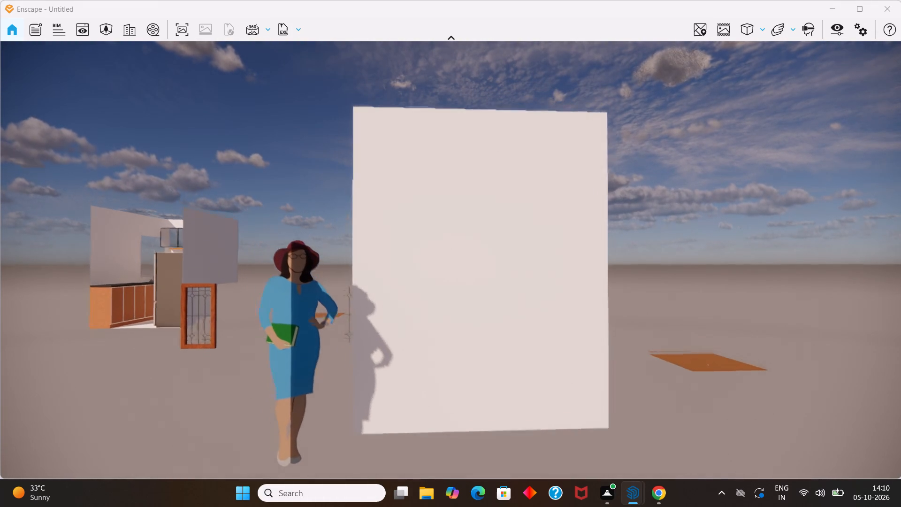
pyautogui.moveTo(428, 114); pyautogui.dragTo(456, 172, button='middle')
pyautogui.scroll(4, 460, 134)
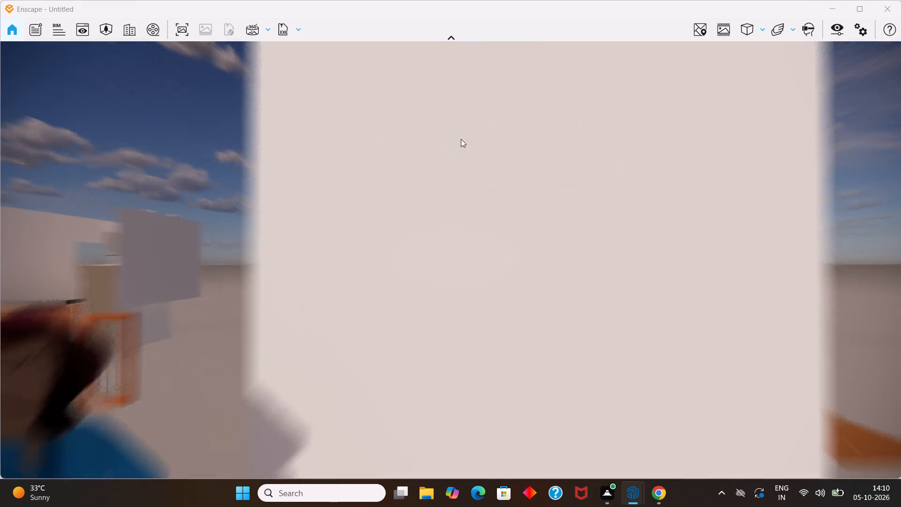
pyautogui.scroll(2, 460, 139)
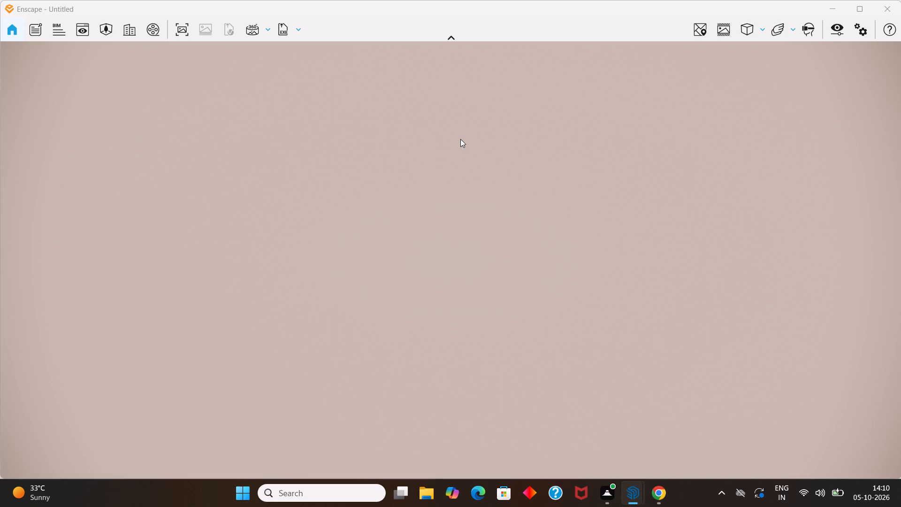
pyautogui.scroll(1, 460, 139)
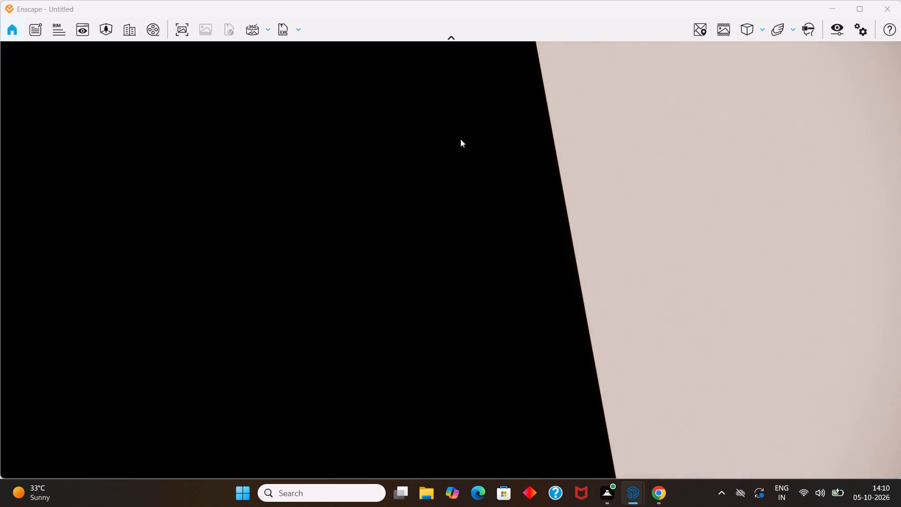
pyautogui.scroll(1, 460, 139)
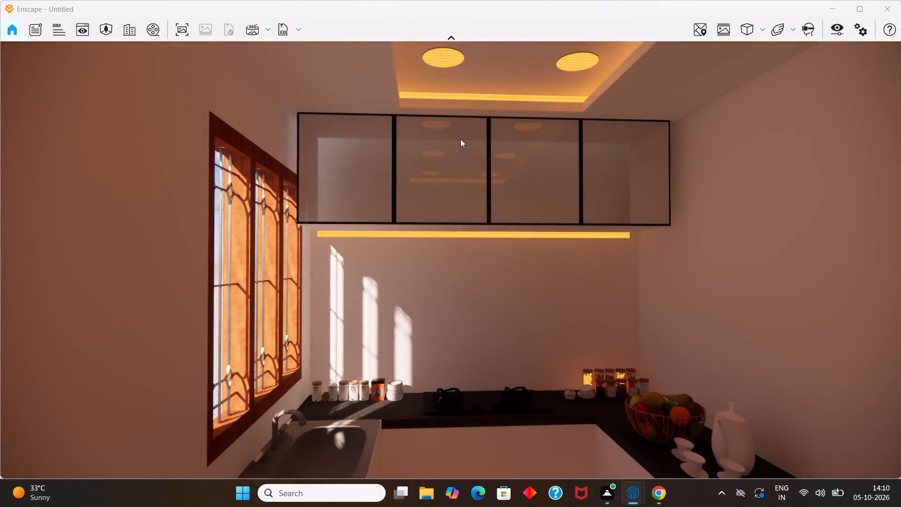
pyautogui.moveTo(424, 125); pyautogui.dragTo(464, 297, button='middle')
pyautogui.moveTo(424, 125); pyautogui.dragTo(464, 297)
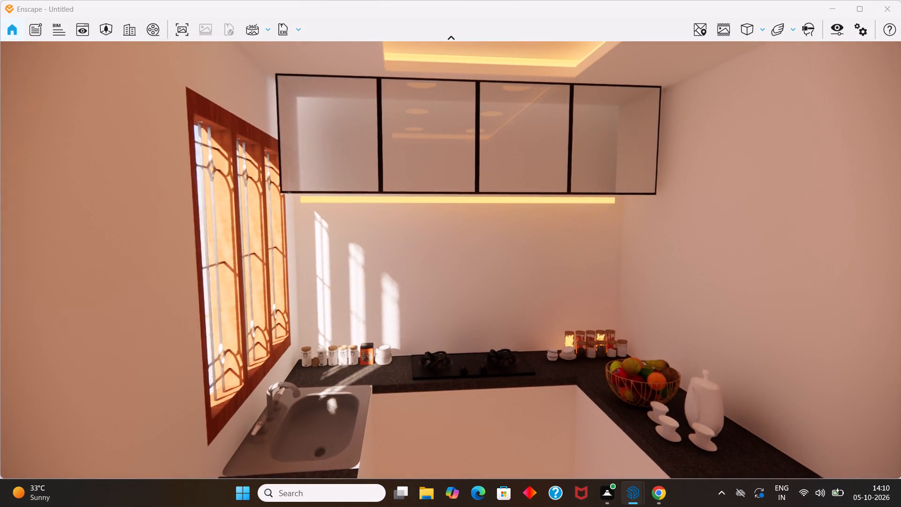
# Examine the kitchen from counter height down to the base cabinets and floor, and back up to the overhead cabinets.
pyautogui.moveTo(464, 297); pyautogui.dragTo(429, 299)
pyautogui.moveTo(464, 297); pyautogui.dragTo(450, 260, button='middle')
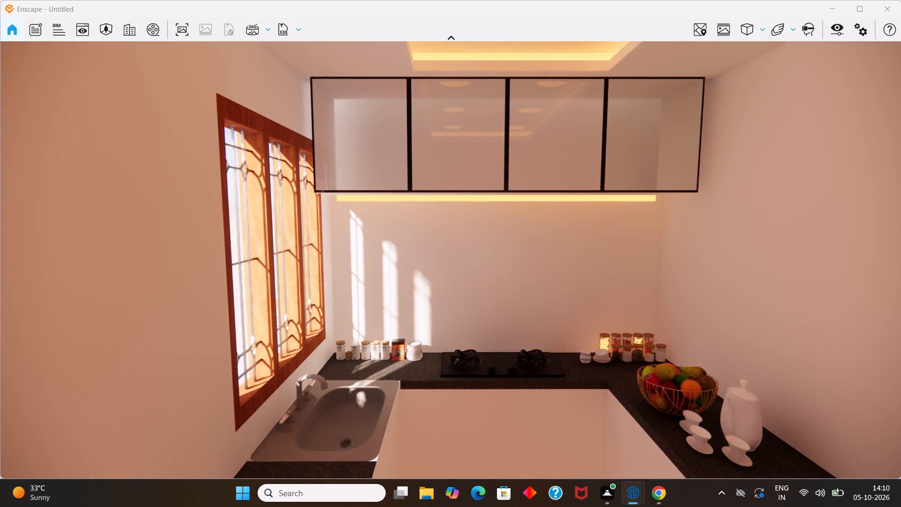
pyautogui.moveTo(450, 260); pyautogui.dragTo(450, 259, button='middle')
pyautogui.scroll(-1, 424, 126)
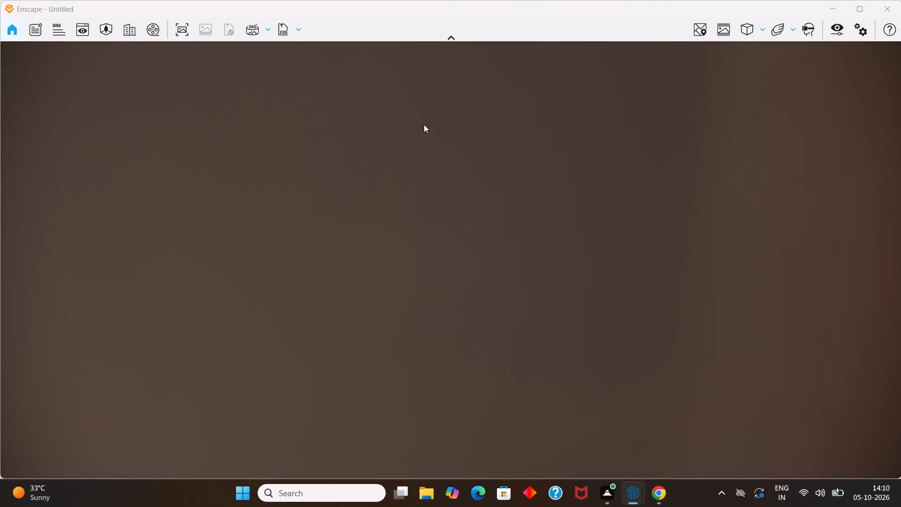
pyautogui.scroll(1, 424, 124)
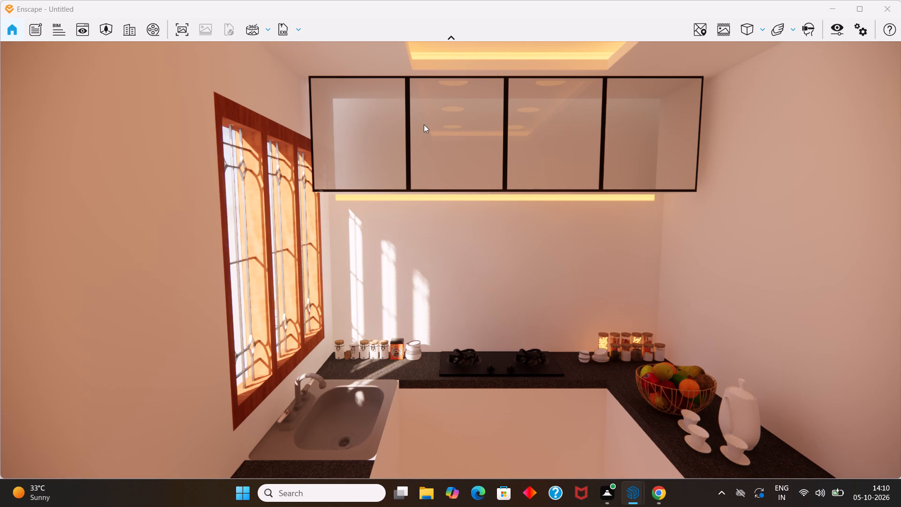
pyautogui.moveTo(424, 124); pyautogui.dragTo(381, 141, button='middle')
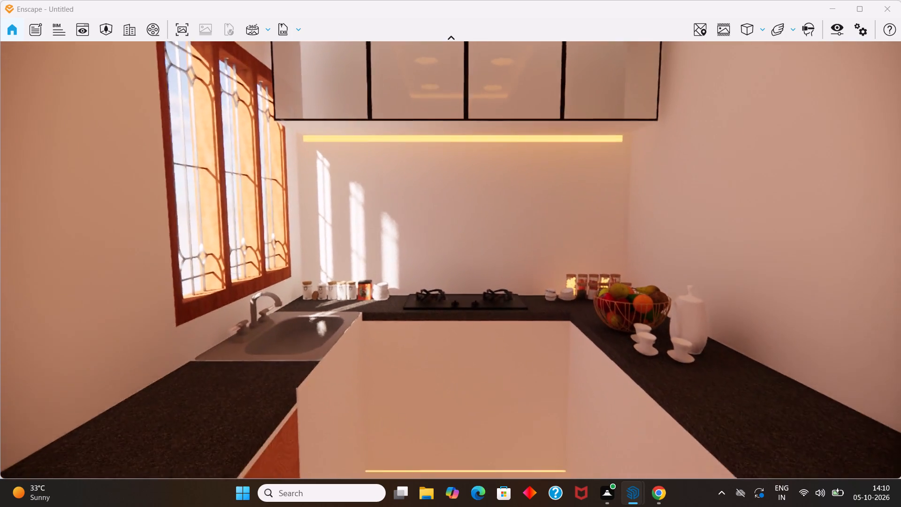
pyautogui.moveTo(381, 141); pyautogui.dragTo(355, 85, button='middle')
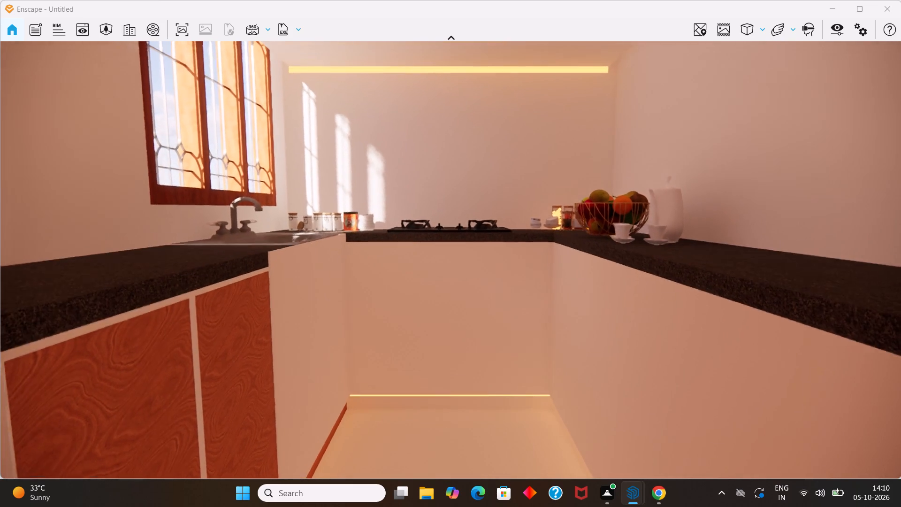
pyautogui.moveTo(355, 85); pyautogui.dragTo(356, 85, button='middle')
pyautogui.scroll(-1, 356, 87)
pyautogui.scroll(1, 356, 85)
pyautogui.moveTo(423, 126); pyautogui.dragTo(397, 114, button='middle')
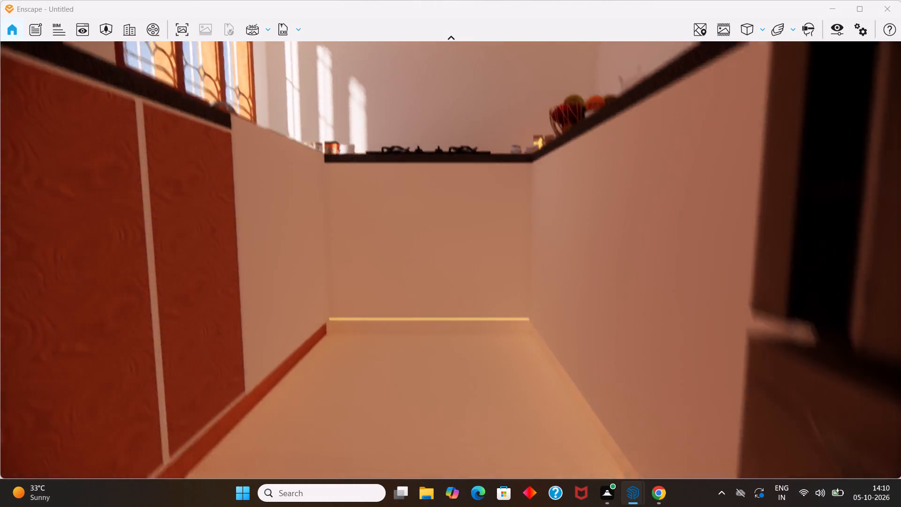
pyautogui.moveTo(397, 114); pyautogui.dragTo(435, 263, button='middle')
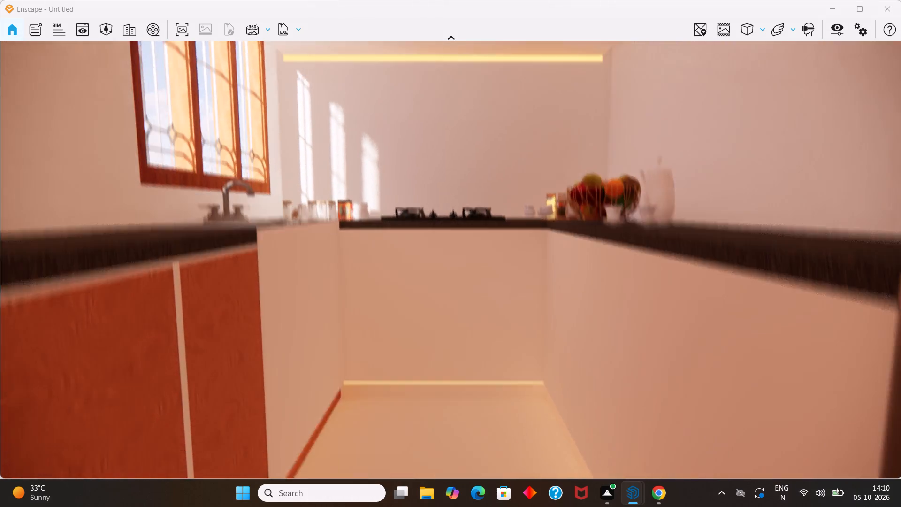
pyautogui.moveTo(435, 263); pyautogui.dragTo(449, 424, button='middle')
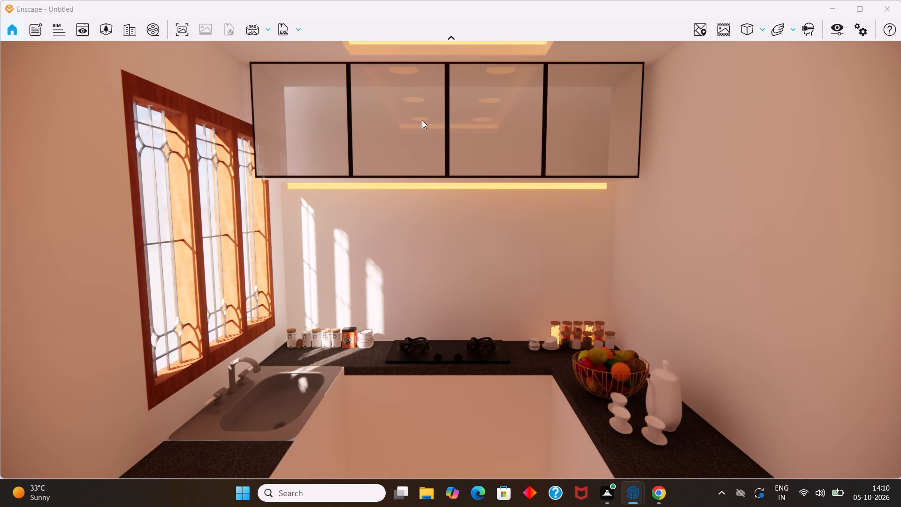
# Frame the grille window, sink, hob, overhead glass cabinets and lit ceiling recess together in one interior view.
pyautogui.scroll(-1, 422, 120)
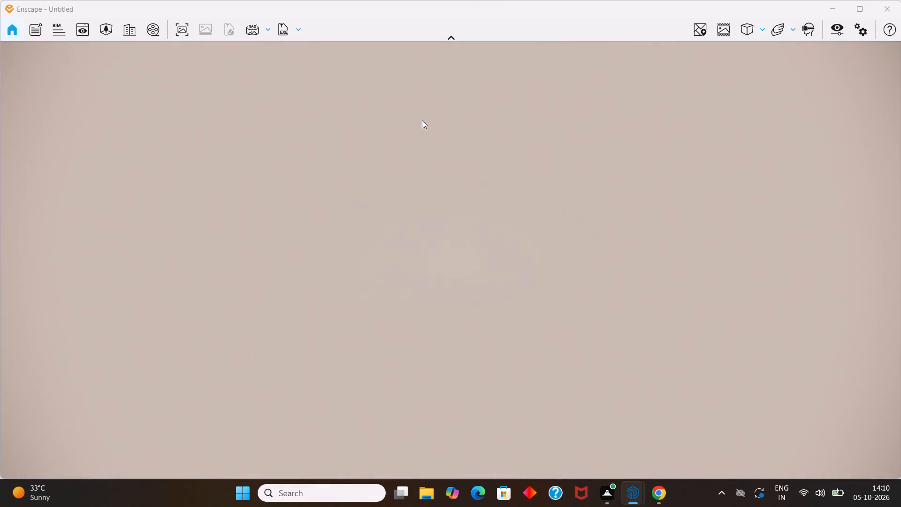
pyautogui.scroll(1, 422, 120)
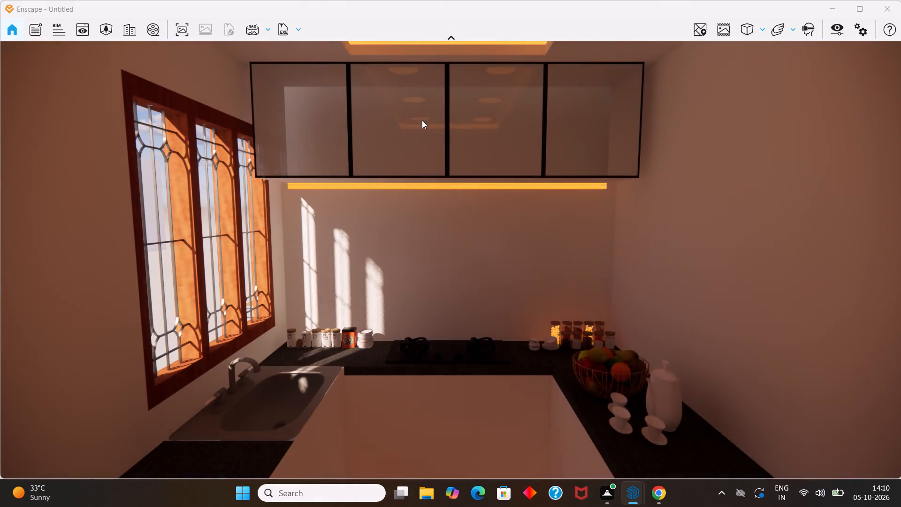
pyautogui.moveTo(422, 120); pyautogui.dragTo(446, 248, button='middle')
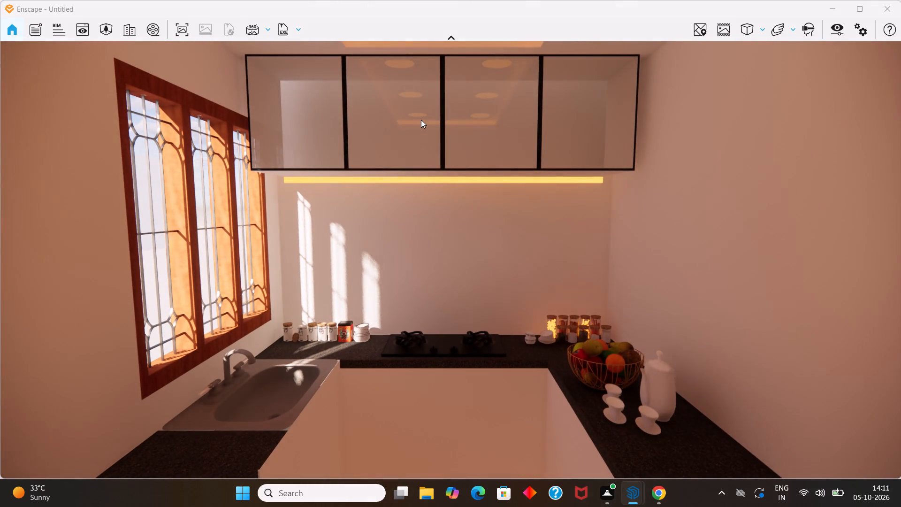
pyautogui.moveTo(421, 120); pyautogui.dragTo(426, 192, button='middle')
pyautogui.moveTo(422, 120); pyautogui.dragTo(426, 192)
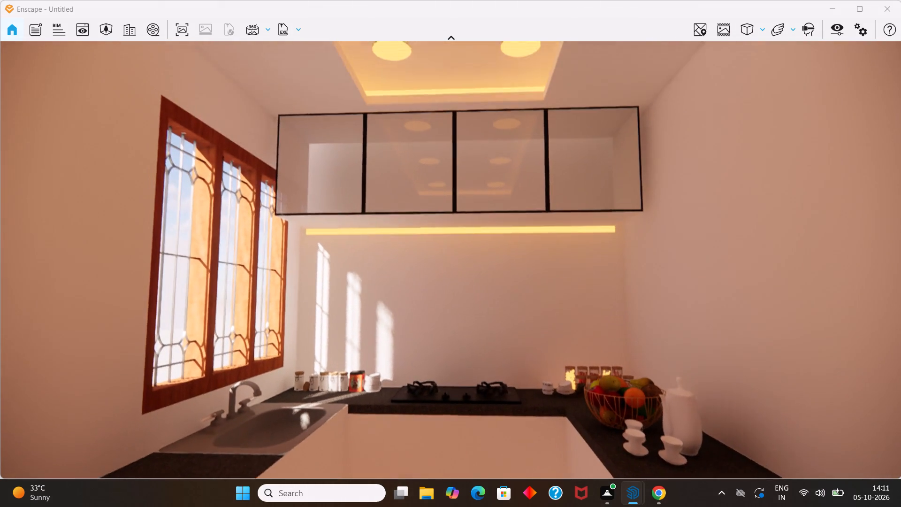
pyautogui.moveTo(426, 192); pyautogui.dragTo(434, 215, button='middle')
pyautogui.moveTo(426, 192); pyautogui.dragTo(434, 215)
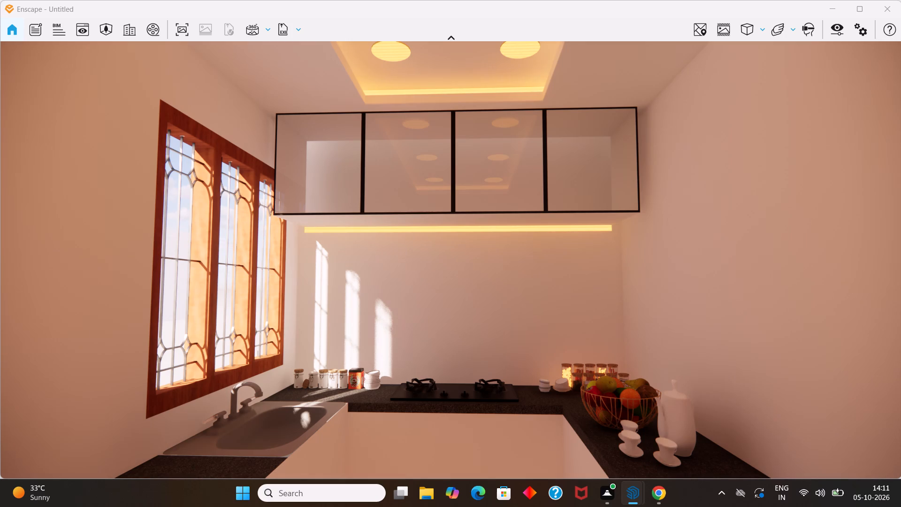
pyautogui.moveTo(434, 215); pyautogui.dragTo(437, 221)
pyautogui.moveTo(434, 215); pyautogui.dragTo(450, 258, button='middle')
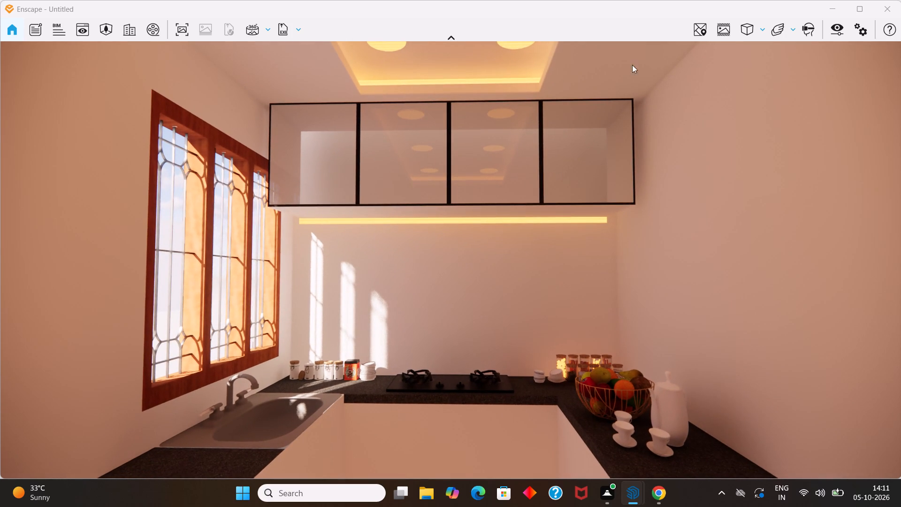
# Widen the camera's horizontal field of view to 121° in the visual settings, keeping the style mode at None.
pyautogui.click(837, 34)
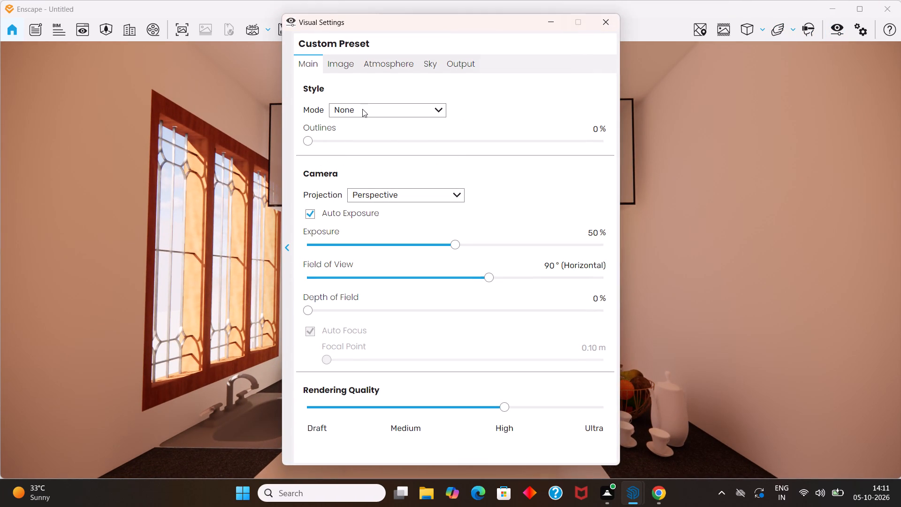
pyautogui.click(389, 112)
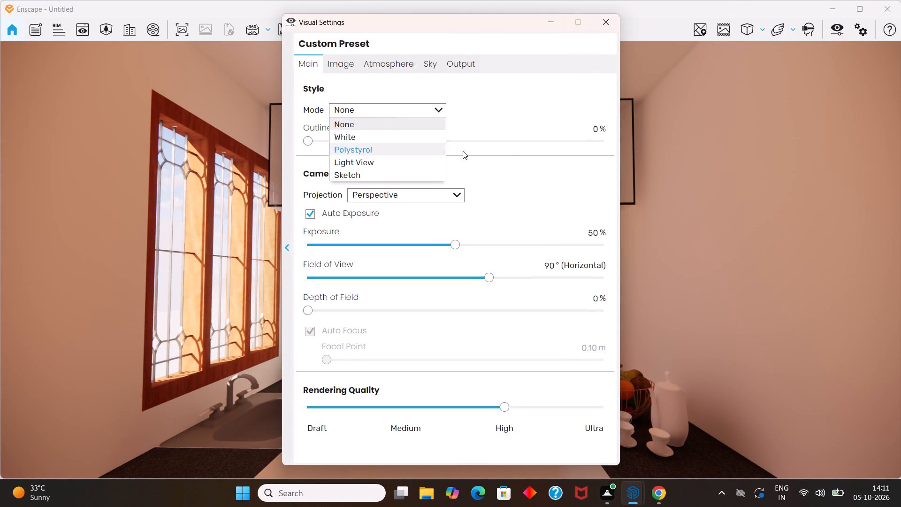
pyautogui.click(525, 185)
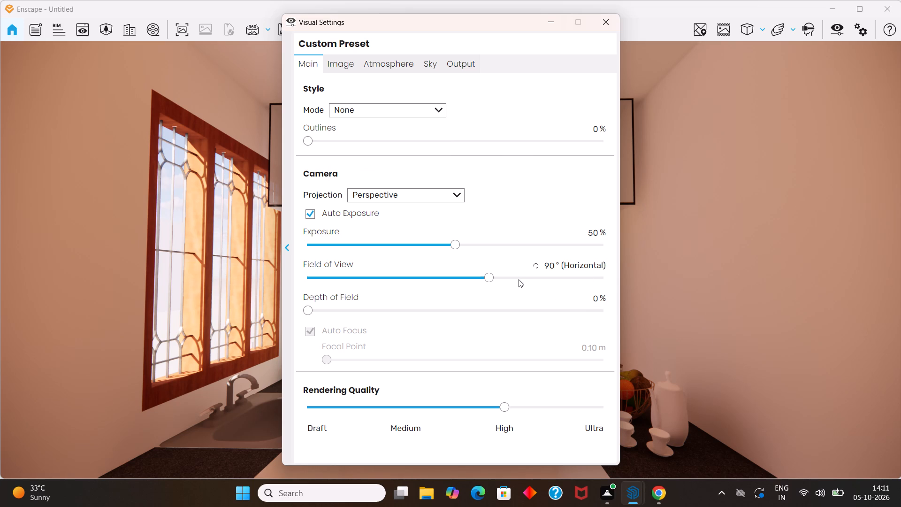
pyautogui.click(519, 279)
pyautogui.click(543, 277)
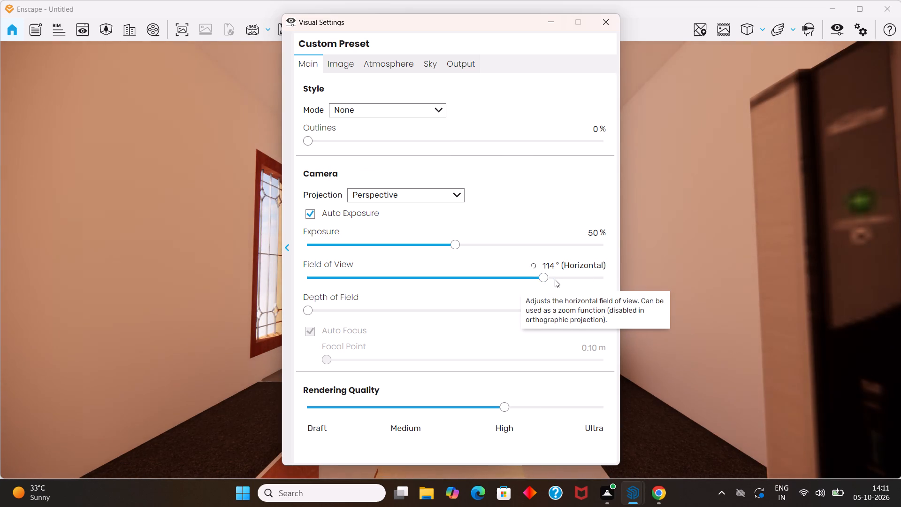
pyautogui.click(555, 279)
pyautogui.click(566, 280)
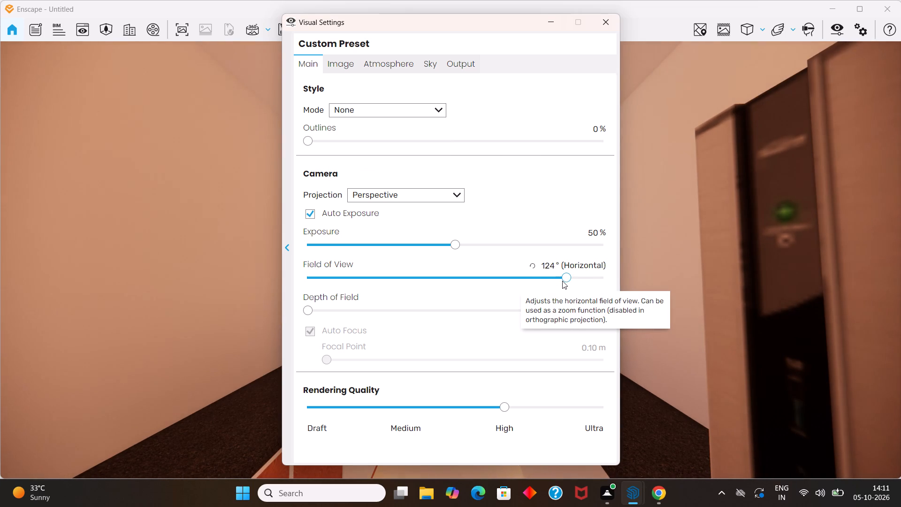
pyautogui.click(562, 281)
pyautogui.click(560, 277)
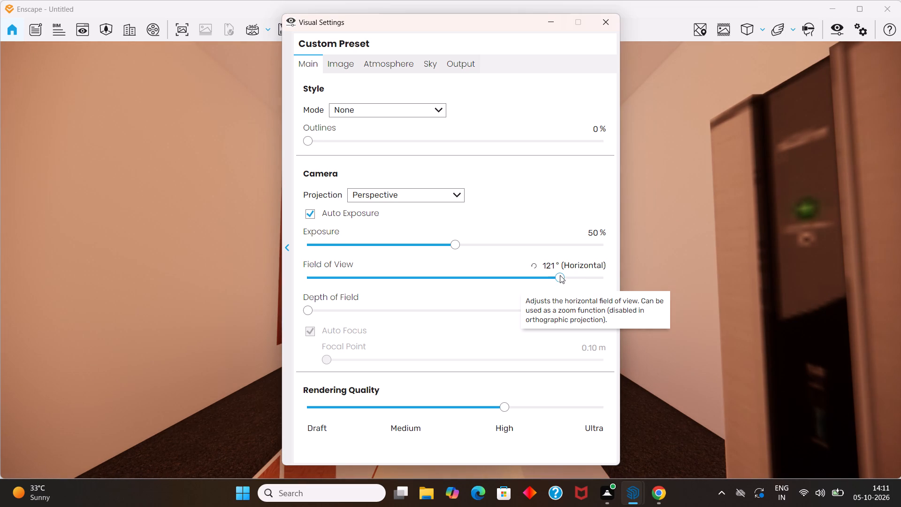
pyautogui.click(645, 247)
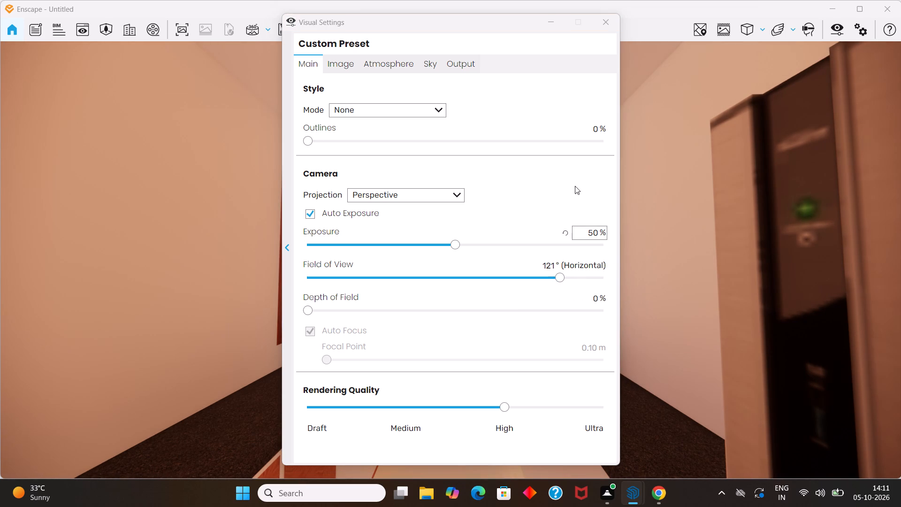
# Set the rendering quality to Ultra.
pyautogui.scroll(-2, 487, 309)
pyautogui.click(602, 408)
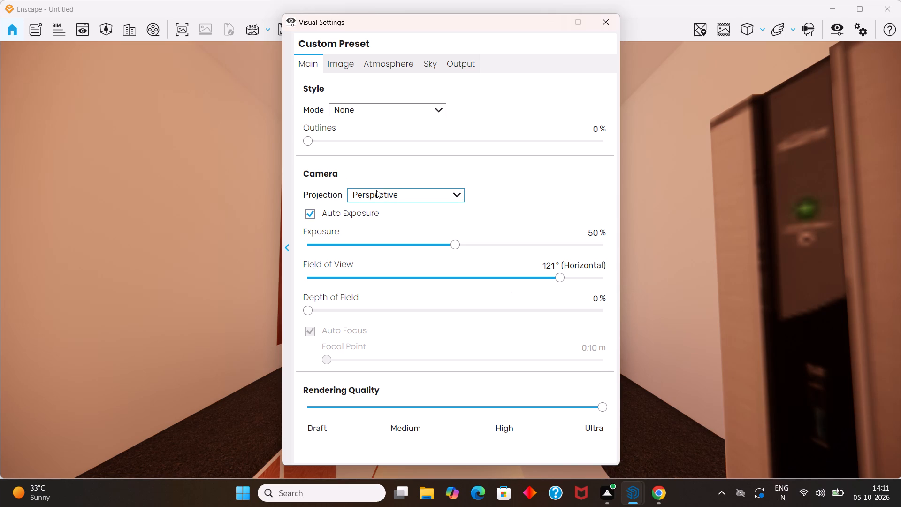
# Set the motion blur, lens flare, bloom, vignette and chromatic aberration effects to 0%.
pyautogui.click(344, 66)
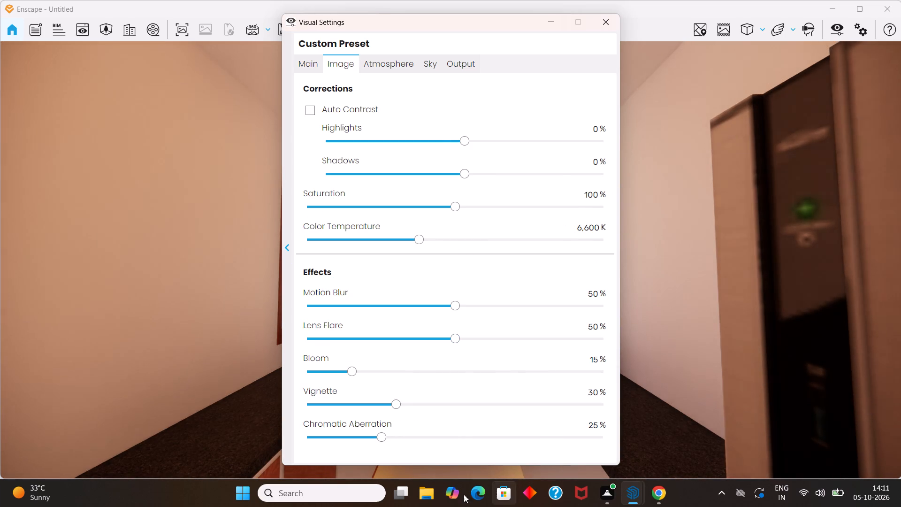
pyautogui.click(306, 438)
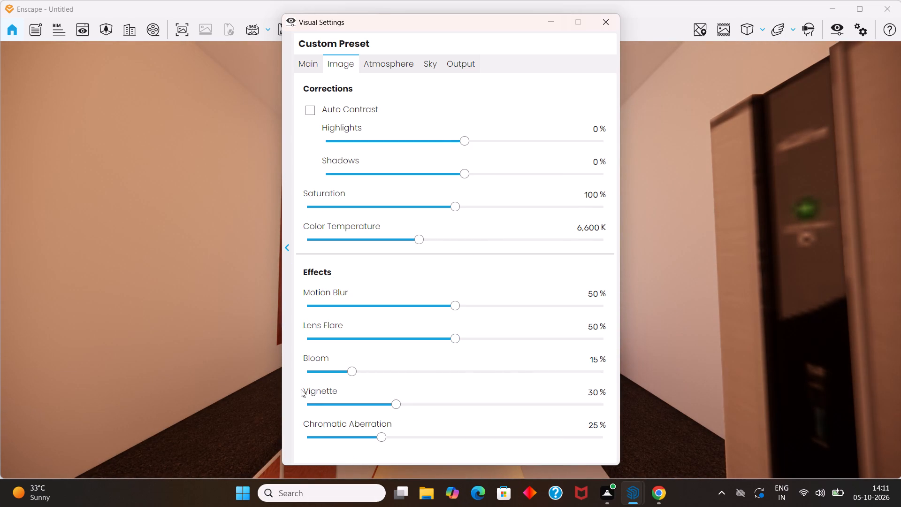
pyautogui.click(322, 410)
pyautogui.click(307, 392)
pyautogui.click(308, 304)
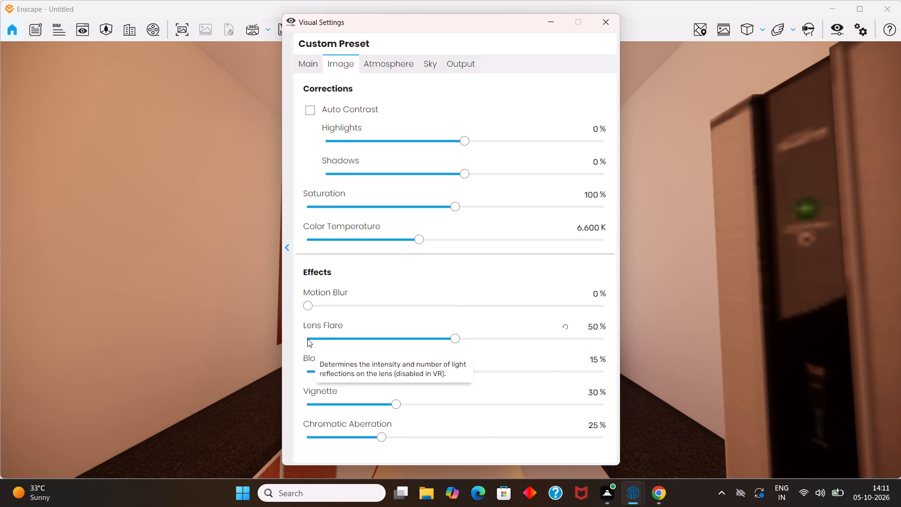
pyautogui.click(307, 339)
pyautogui.click(307, 373)
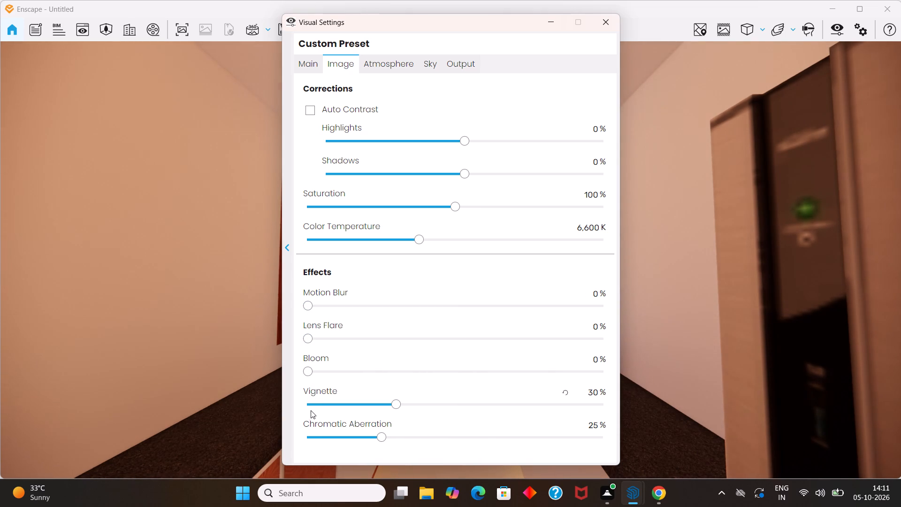
pyautogui.click(308, 406)
pyautogui.click(307, 438)
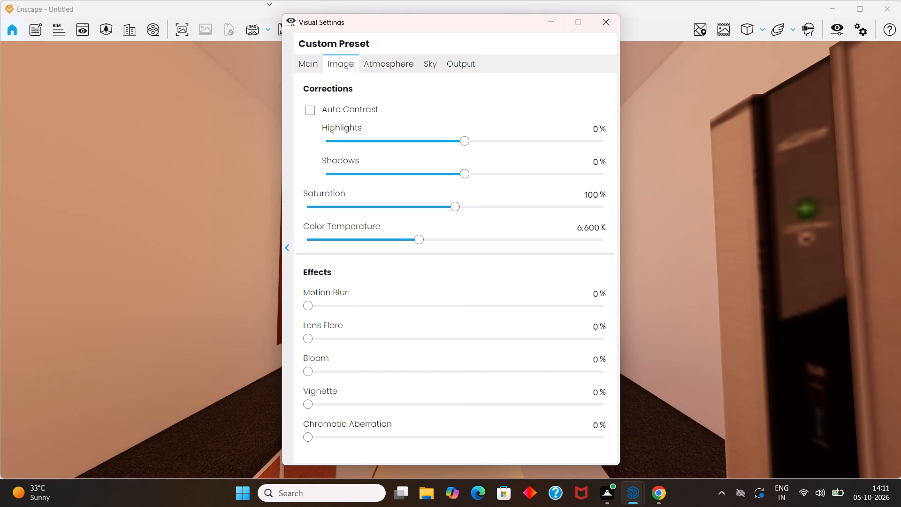
# Review the atmosphere and sky settings, including the available horizon sources.
pyautogui.click(362, 72)
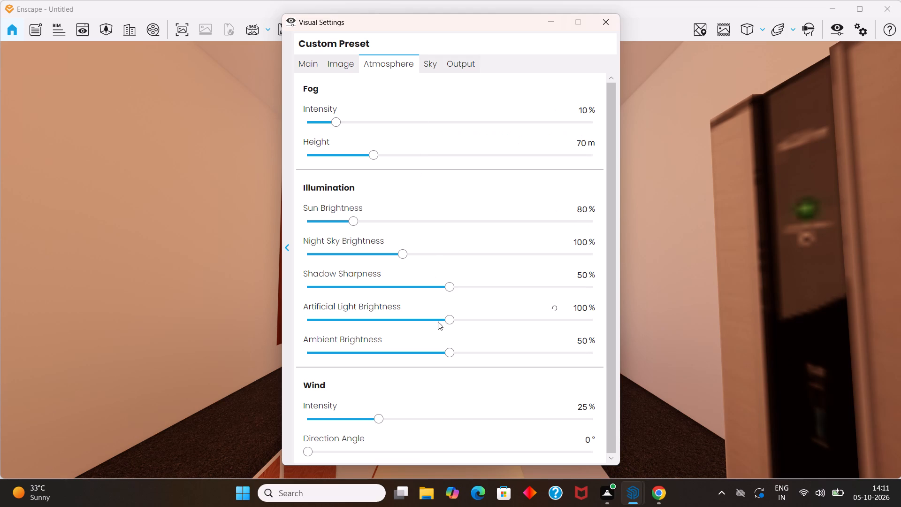
pyautogui.scroll(-2, 438, 325)
pyautogui.click(433, 63)
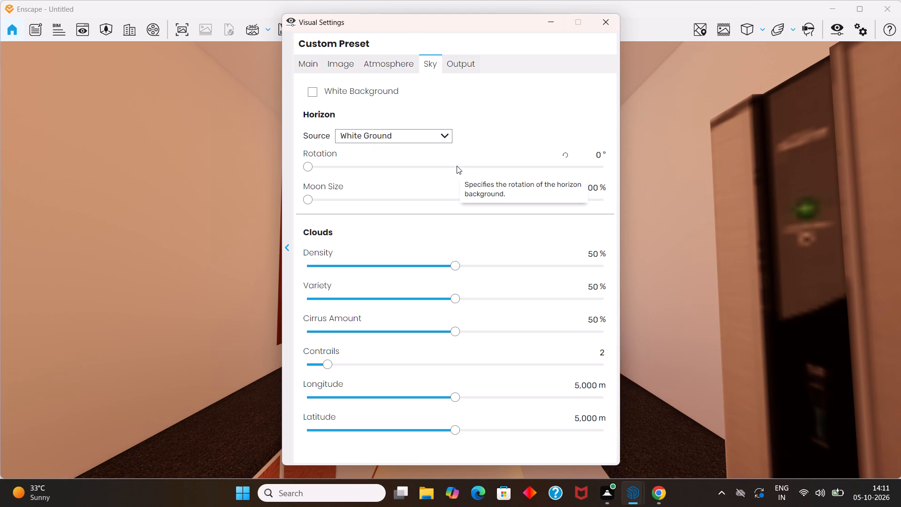
pyautogui.click(456, 53)
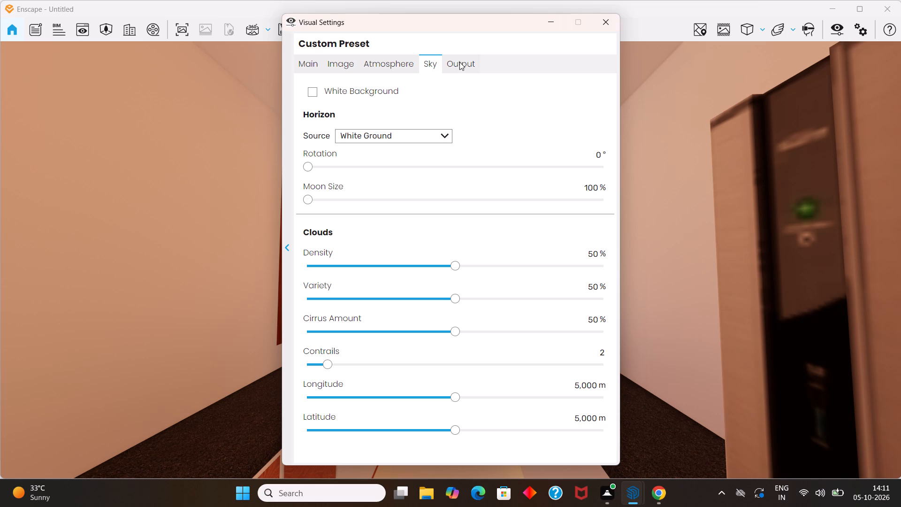
pyautogui.click(440, 131)
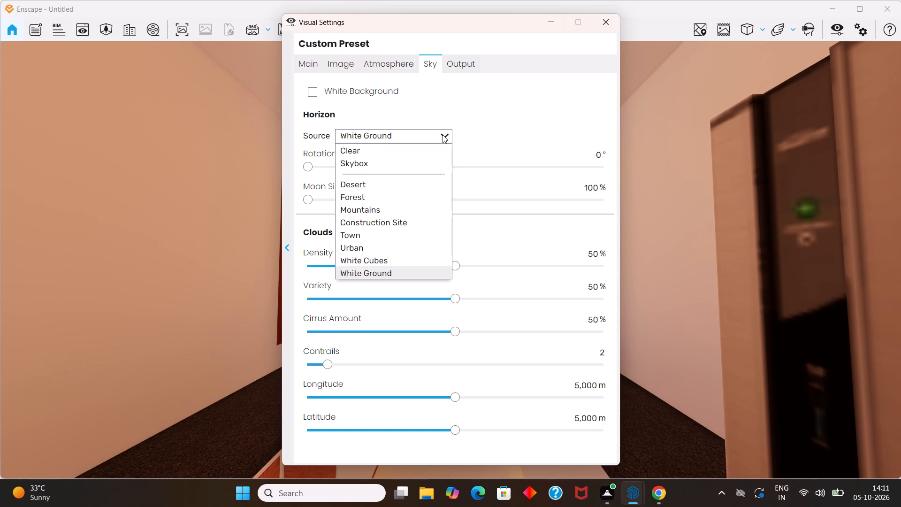
pyautogui.click(465, 68)
# Set the output resolution to Ultra HD and the panorama resolution to High in the visual settings.
pyautogui.click(464, 62)
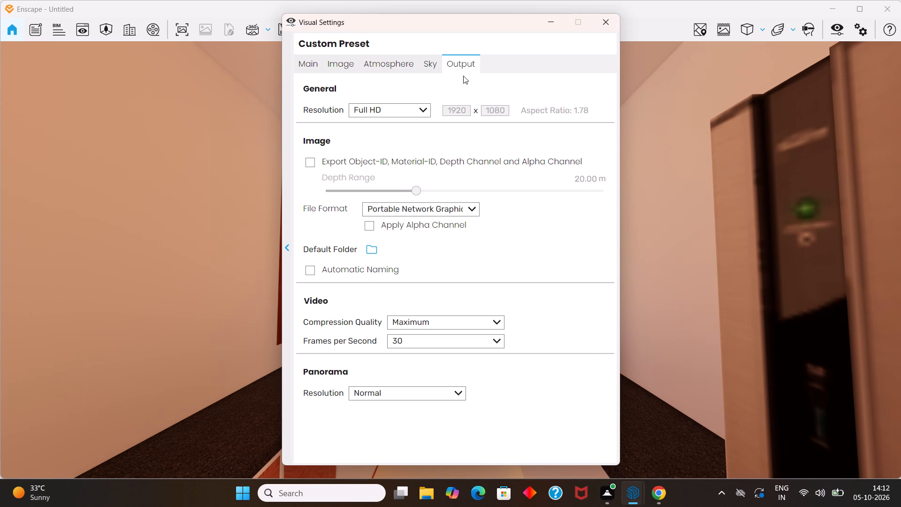
pyautogui.click(413, 109)
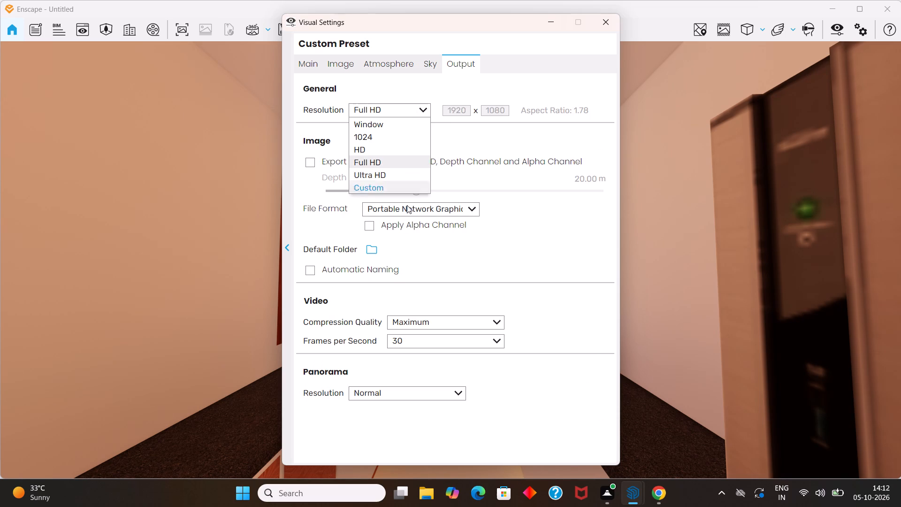
pyautogui.click(402, 177)
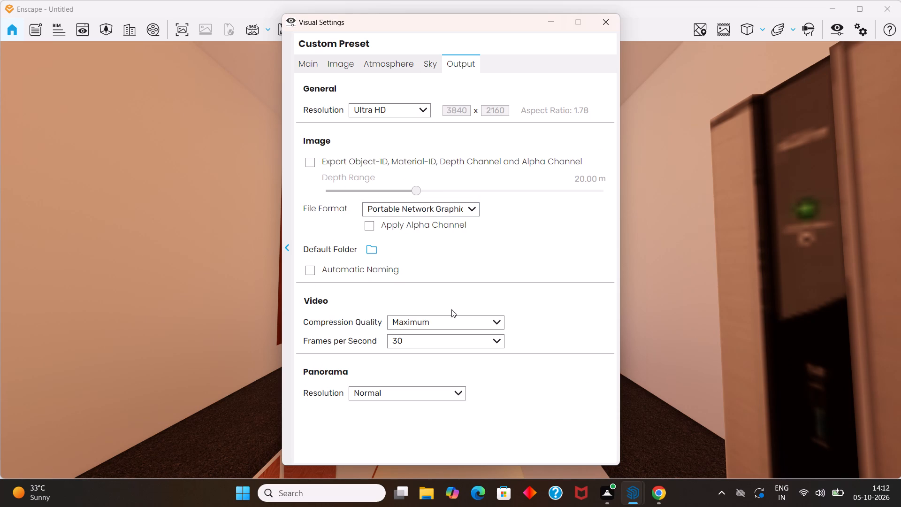
pyautogui.click(451, 389)
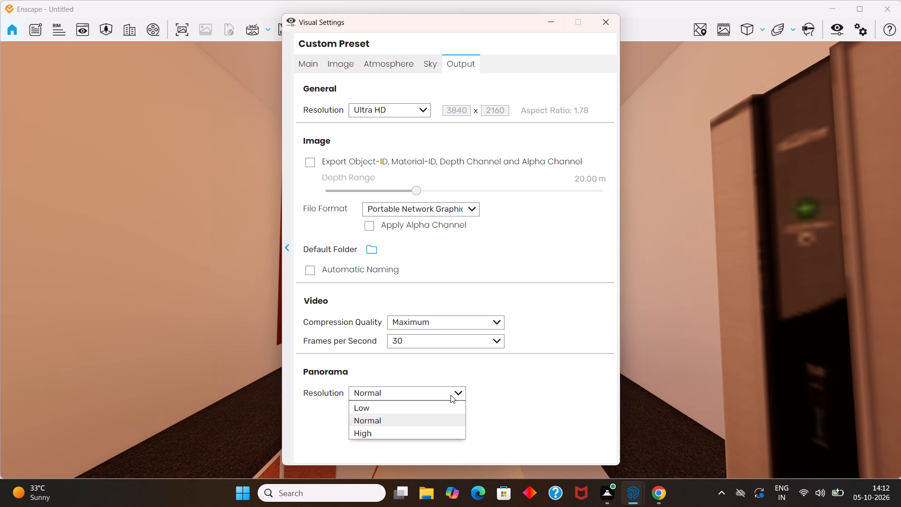
pyautogui.click(428, 431)
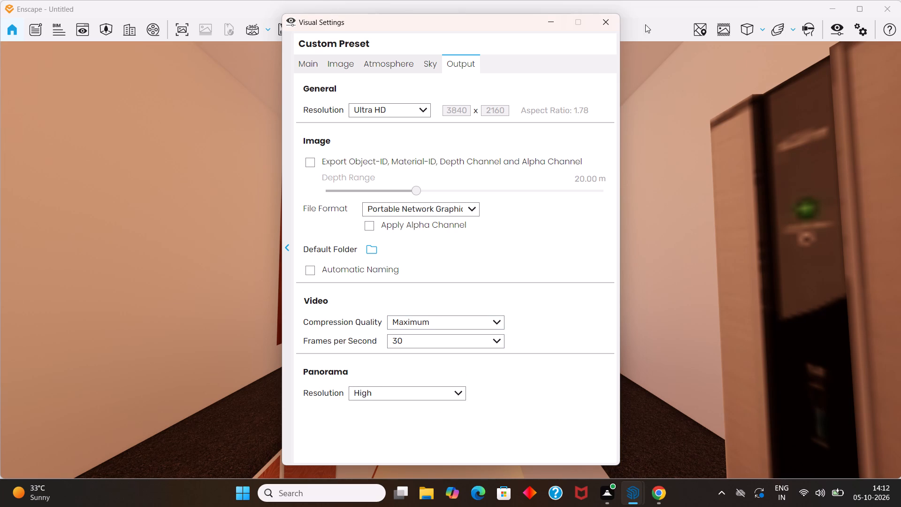
pyautogui.click(603, 26)
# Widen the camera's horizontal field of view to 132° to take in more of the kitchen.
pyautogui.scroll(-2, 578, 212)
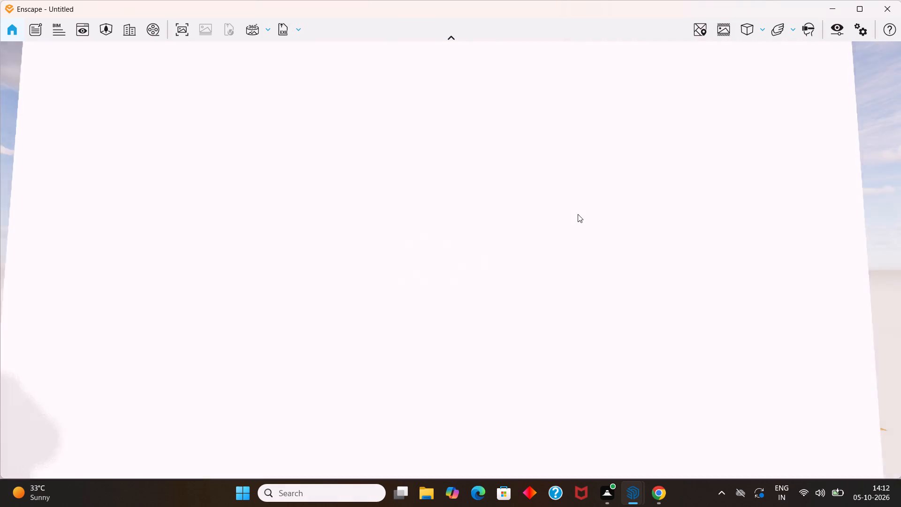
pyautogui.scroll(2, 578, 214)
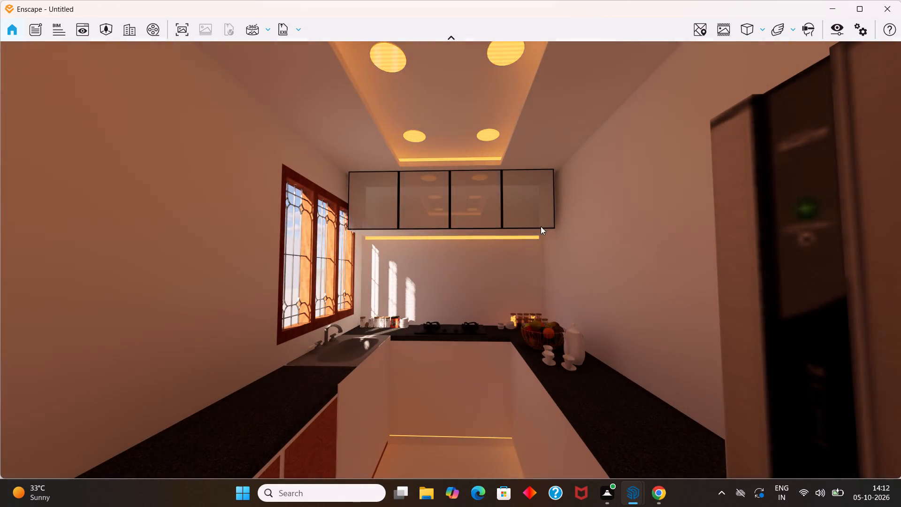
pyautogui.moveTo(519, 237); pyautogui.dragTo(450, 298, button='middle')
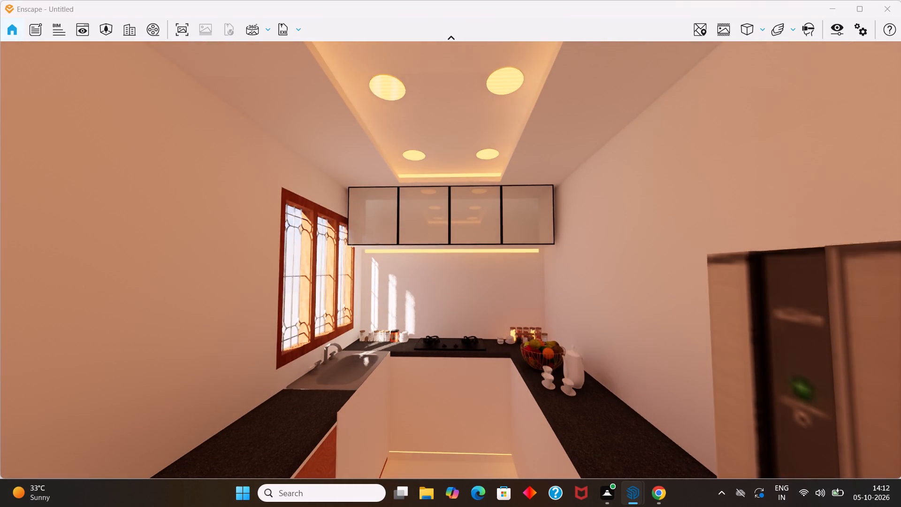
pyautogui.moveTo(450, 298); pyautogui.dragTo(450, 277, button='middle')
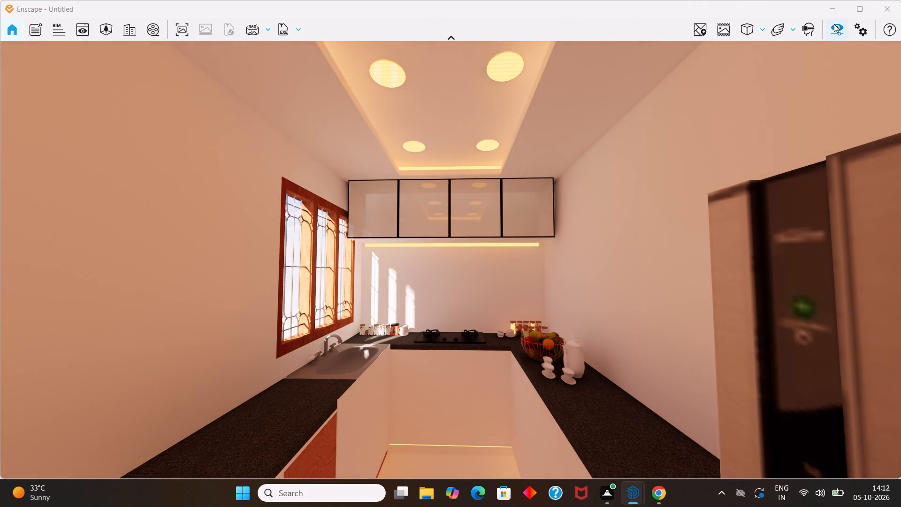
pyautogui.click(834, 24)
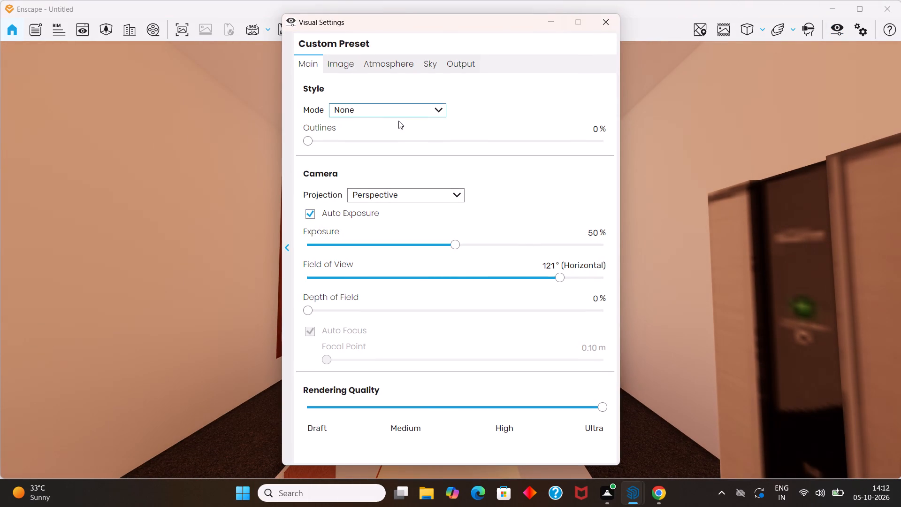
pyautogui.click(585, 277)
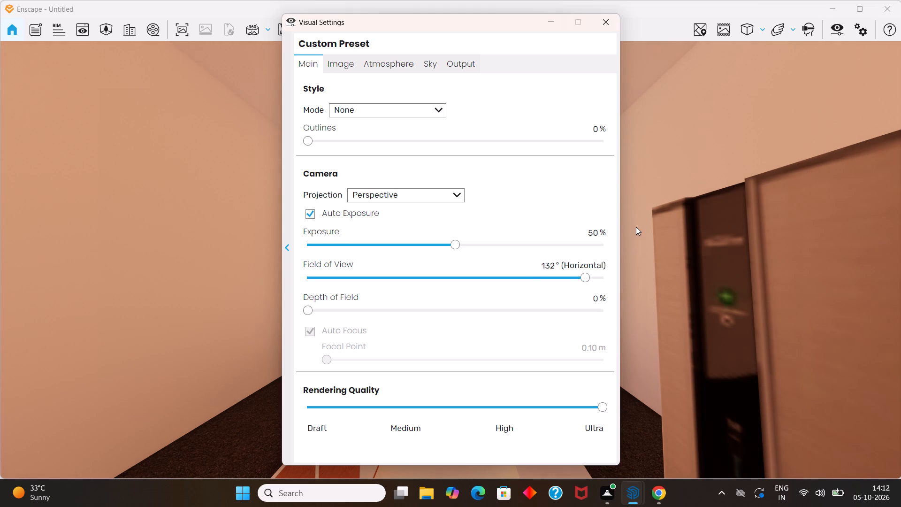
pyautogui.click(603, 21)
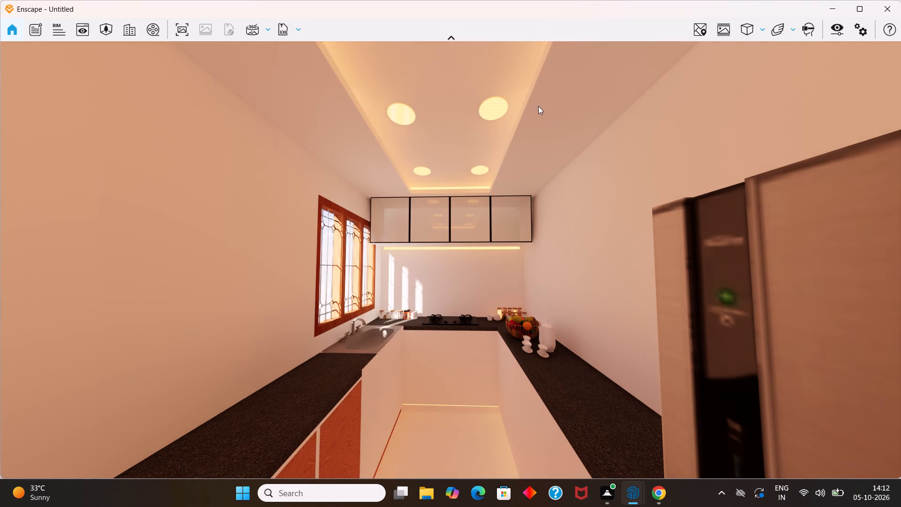
# Set the camera's horizontal field of view to 125° in the visual settings.
pyautogui.moveTo(522, 147); pyautogui.dragTo(473, 356, button='middle')
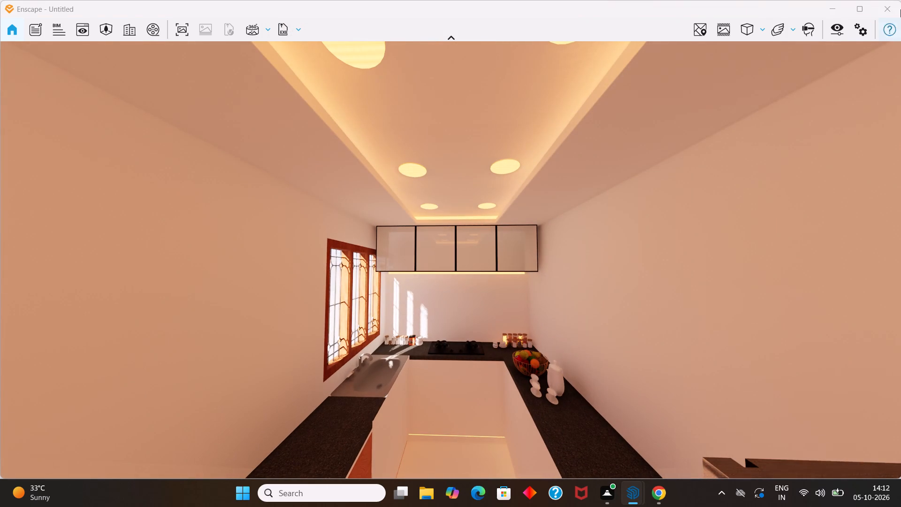
pyautogui.click(841, 32)
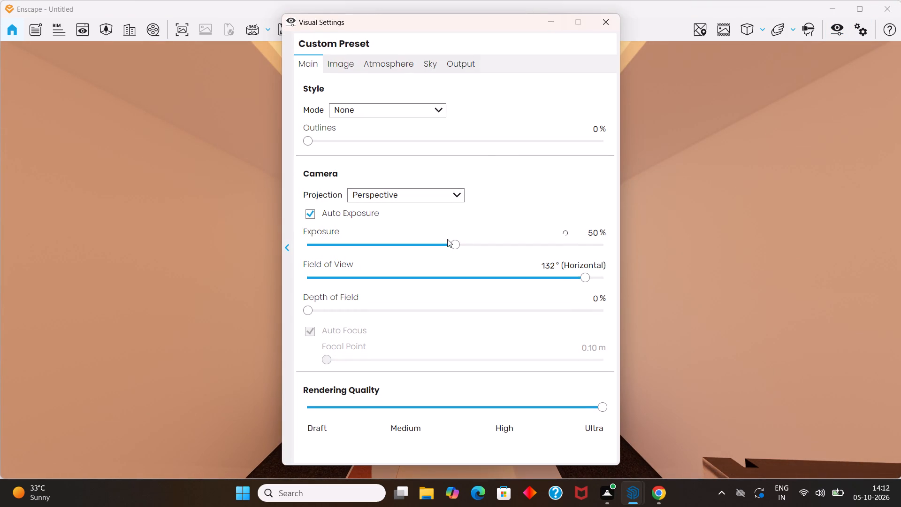
pyautogui.click(563, 276)
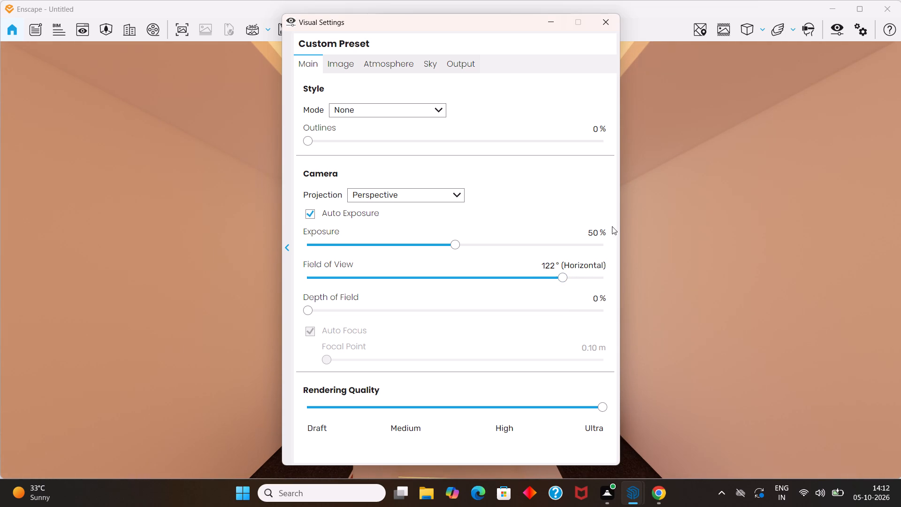
pyautogui.click(569, 276)
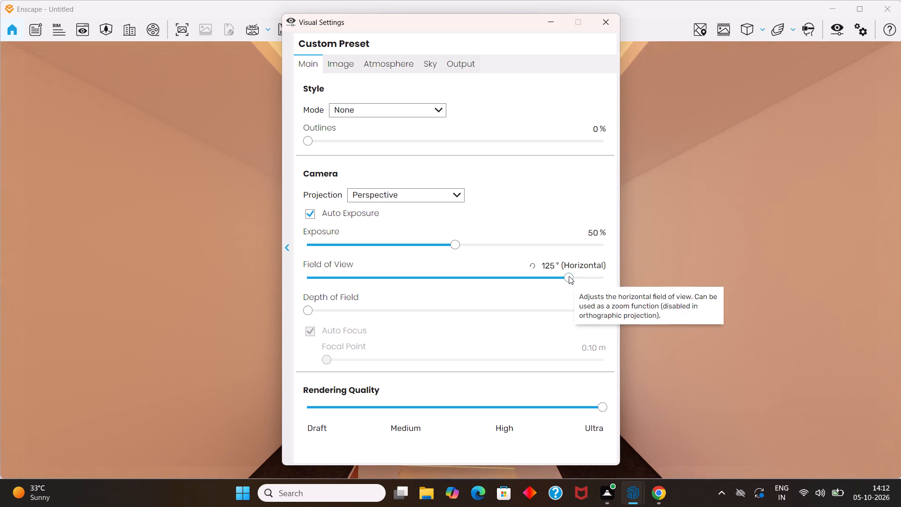
pyautogui.click(612, 25)
# Frame the kitchen interior facing the hob wall, with the grille window, sink, overhead cabinets and both counters in view and the refrigerator out of frame.
pyautogui.moveTo(527, 191); pyautogui.dragTo(435, 252, button='middle')
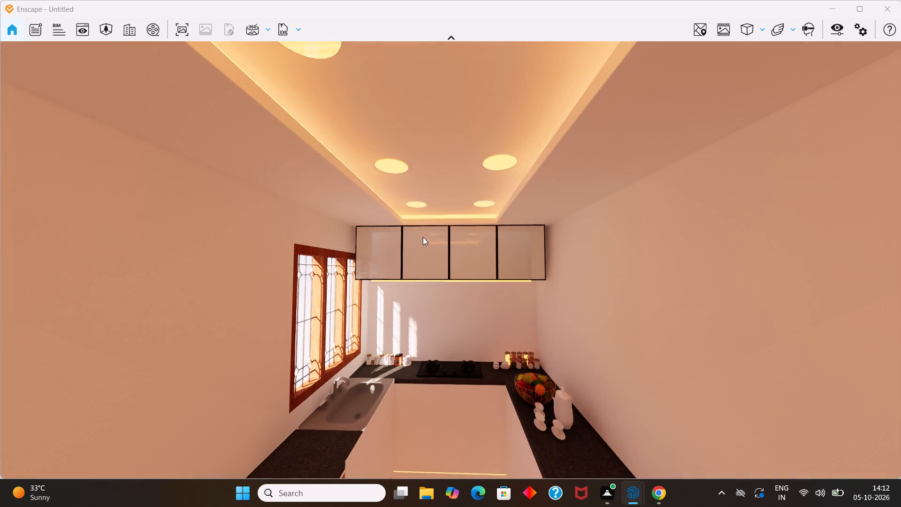
pyautogui.scroll(-1, 459, 105)
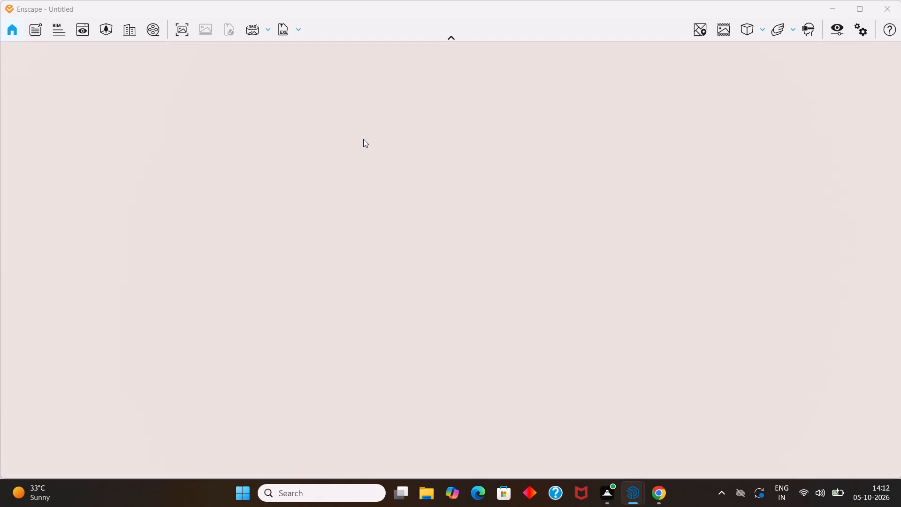
pyautogui.scroll(1, 363, 139)
pyautogui.moveTo(352, 140); pyautogui.dragTo(449, 173, button='middle')
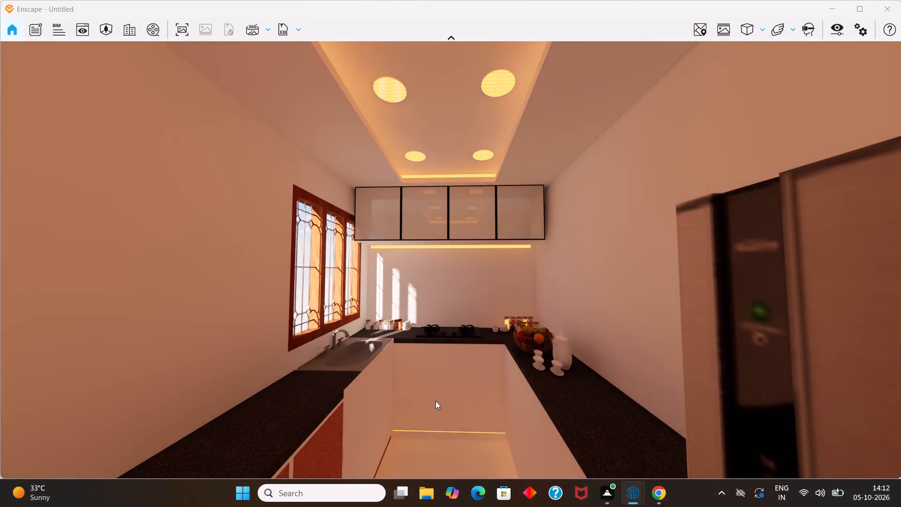
pyautogui.scroll(-1, 439, 407)
pyautogui.moveTo(415, 395); pyautogui.dragTo(450, 235, button='middle')
pyautogui.scroll(1, 406, 364)
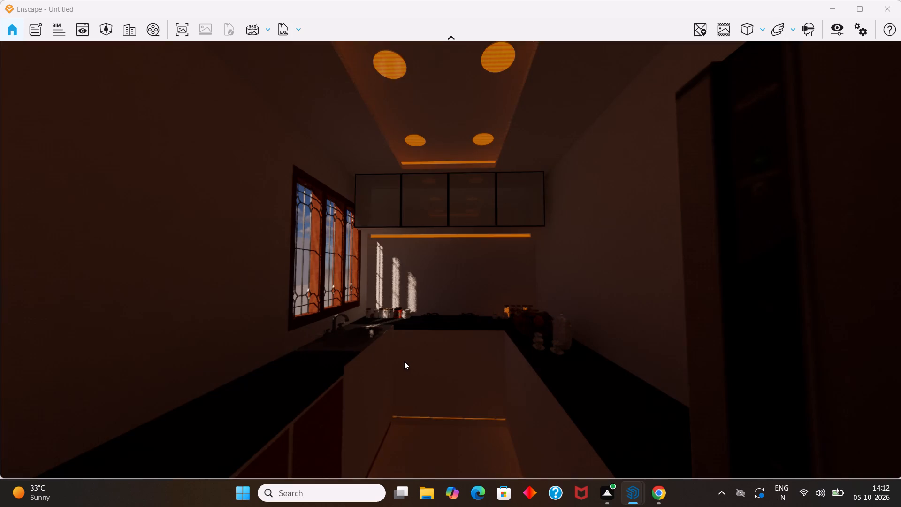
pyautogui.scroll(1, 404, 346)
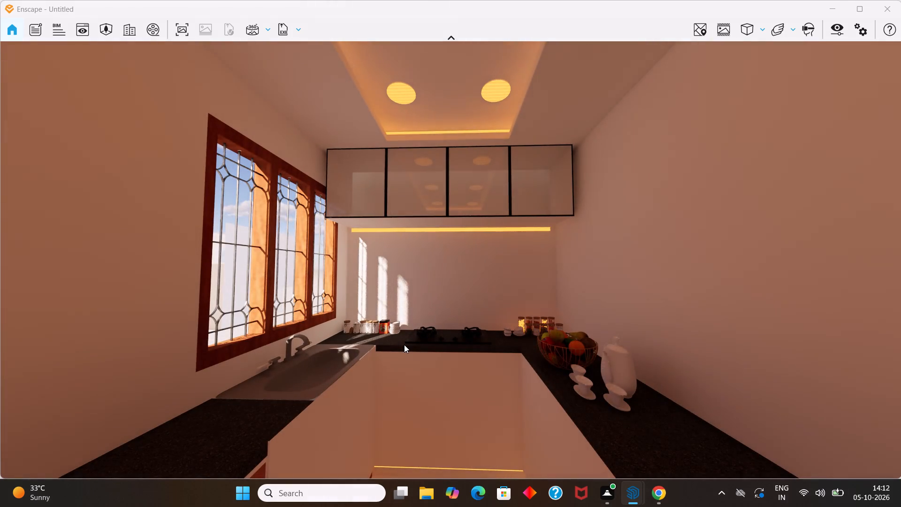
pyautogui.middleClick(361, 320)
pyautogui.moveTo(361, 320); pyautogui.dragTo(519, 354)
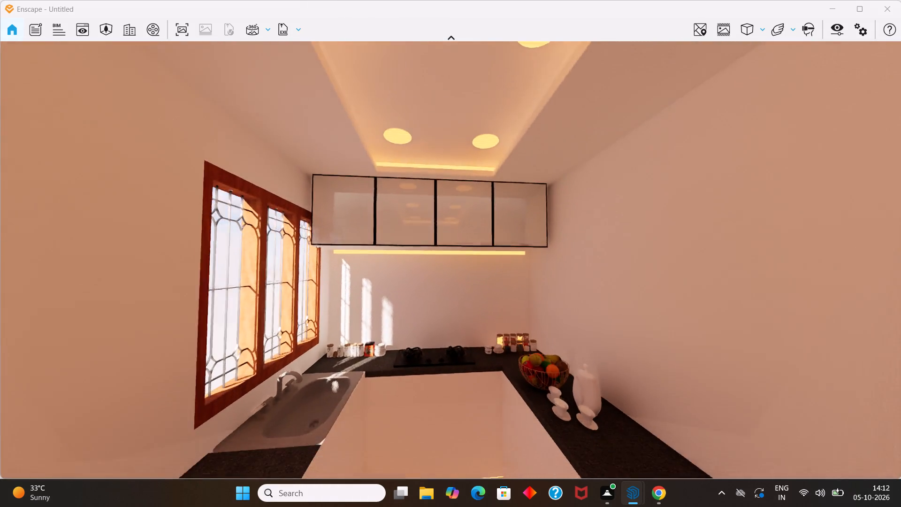
pyautogui.moveTo(519, 354); pyautogui.dragTo(493, 330)
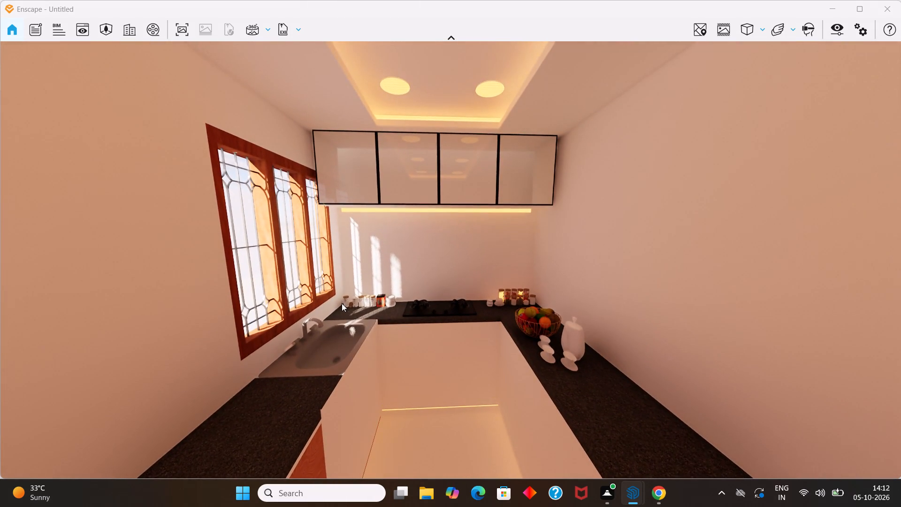
pyautogui.scroll(-1, 342, 303)
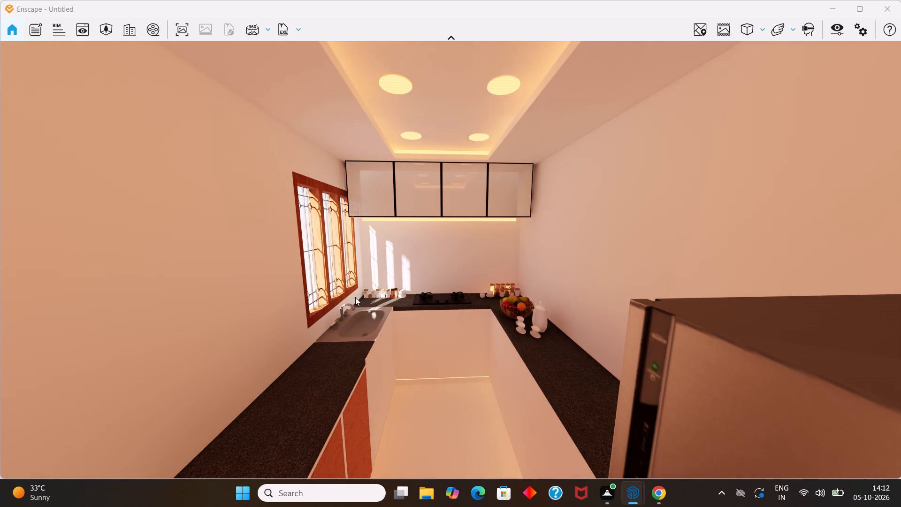
pyautogui.scroll(1, 399, 235)
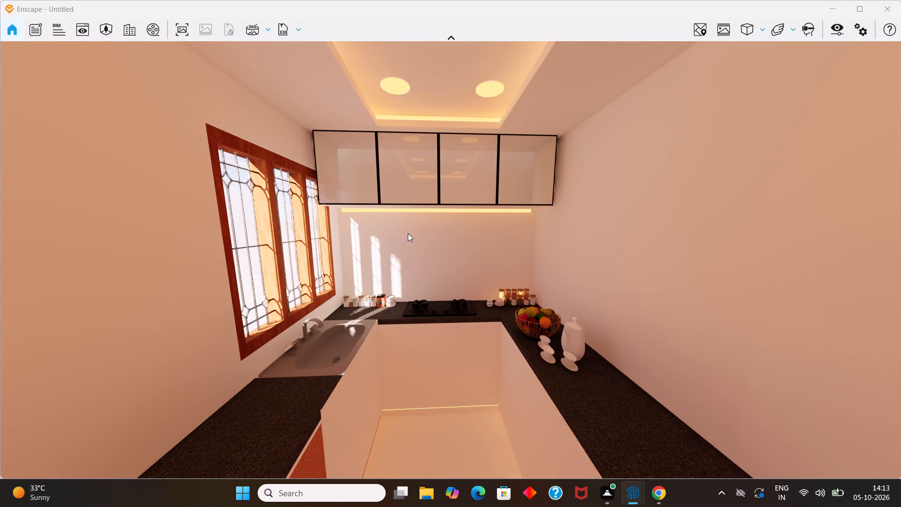
pyautogui.scroll(1, 408, 233)
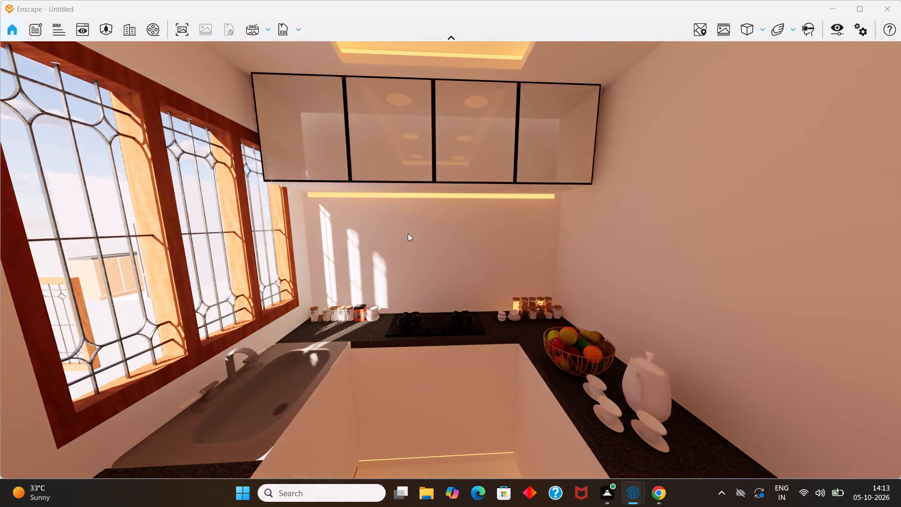
pyautogui.scroll(-1, 412, 219)
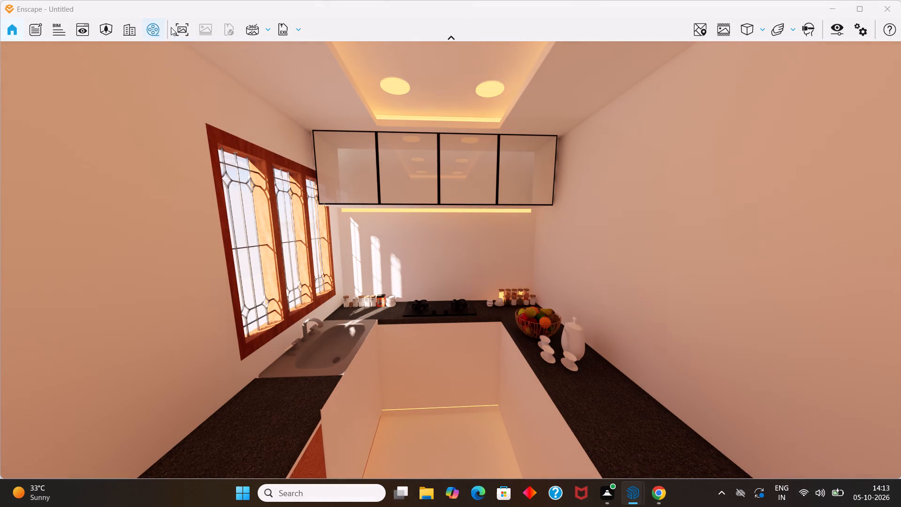
# Render the framed kitchen view and save it as a PNG named "skp task kitchen" in the Pictures folder.
pyautogui.click(184, 27)
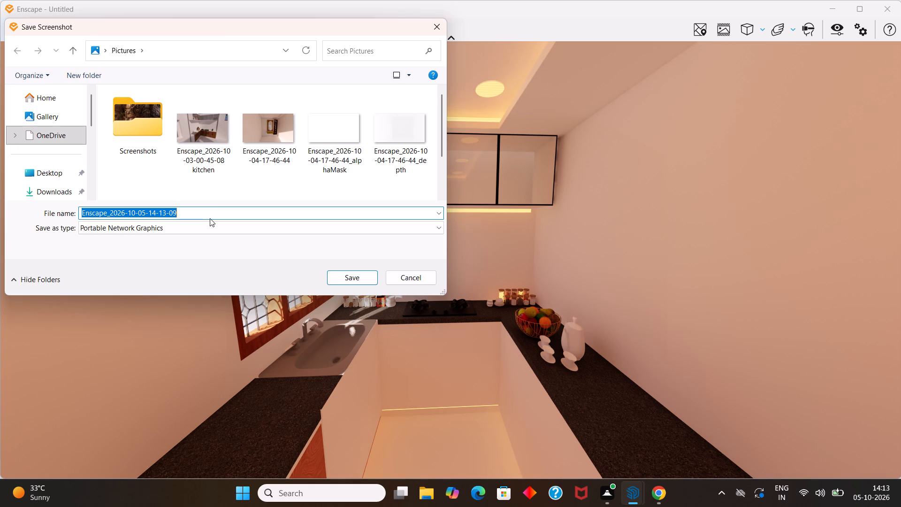
pyautogui.press('BackSpace')
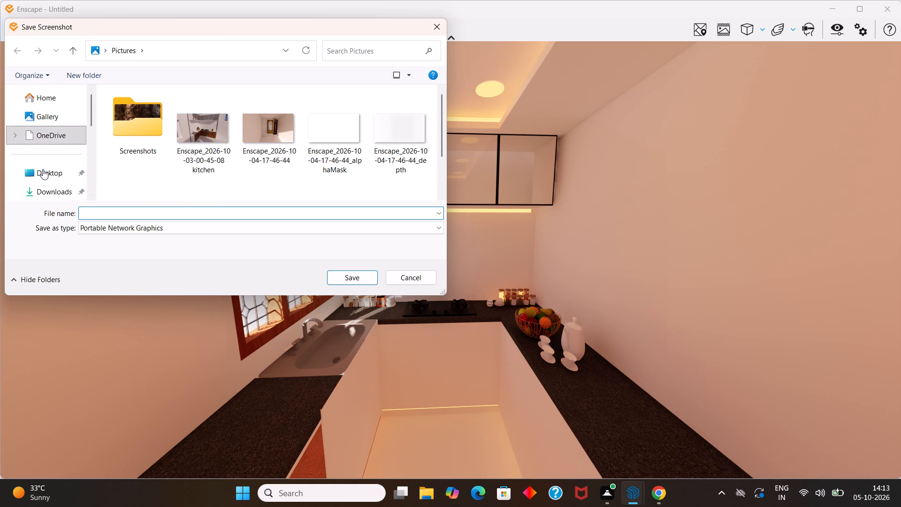
pyautogui.scroll(-3, 49, 202)
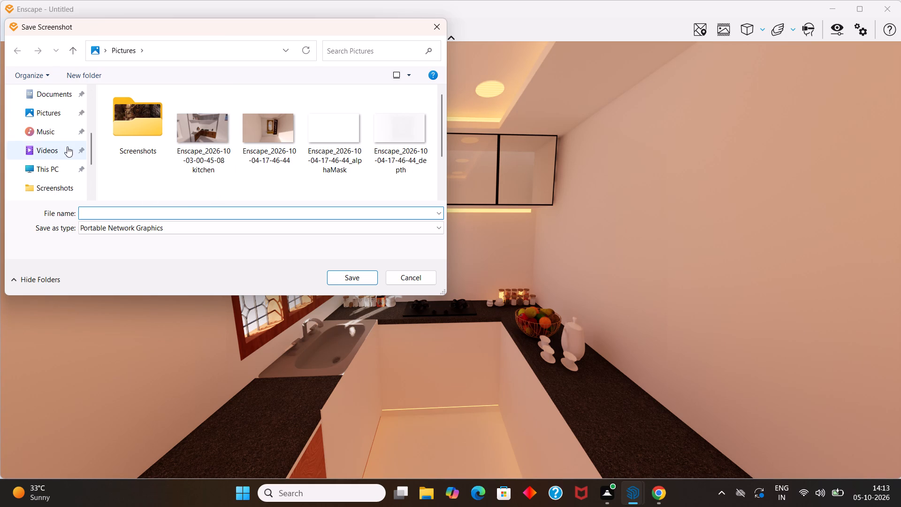
pyautogui.click(55, 115)
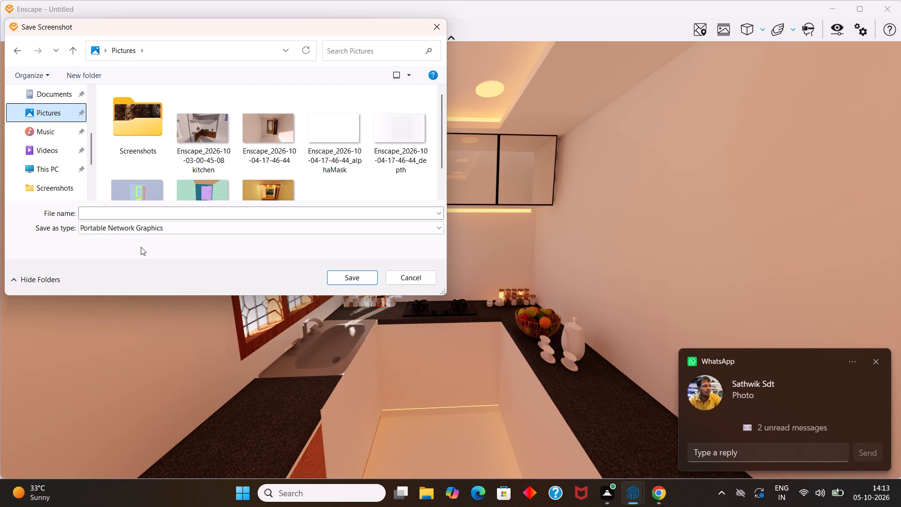
pyautogui.click(128, 214)
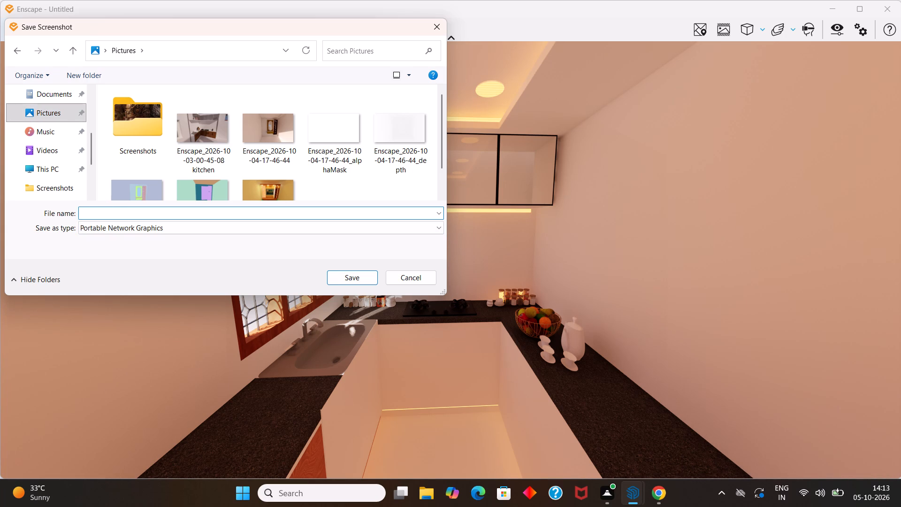
pyautogui.write('skp')
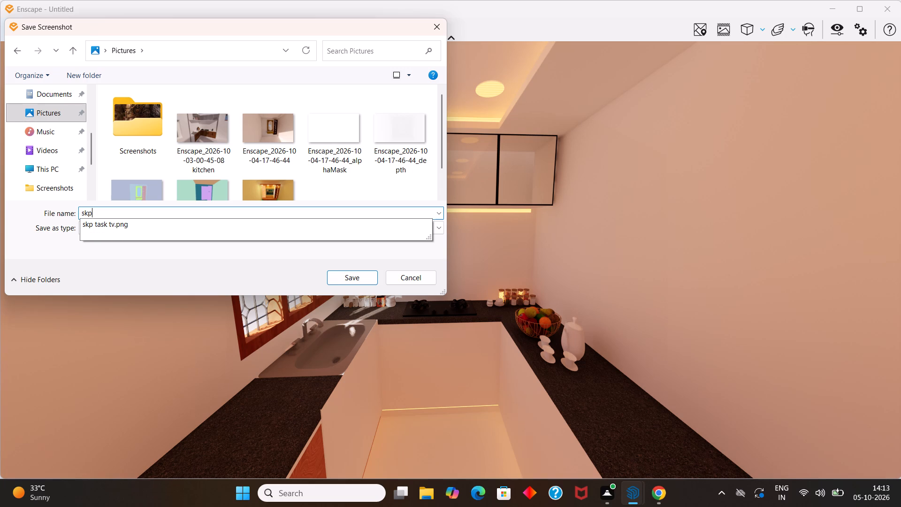
pyautogui.press('space')
pyautogui.write('tas')
pyautogui.write('k')
pyautogui.press('space')
pyautogui.write('ki')
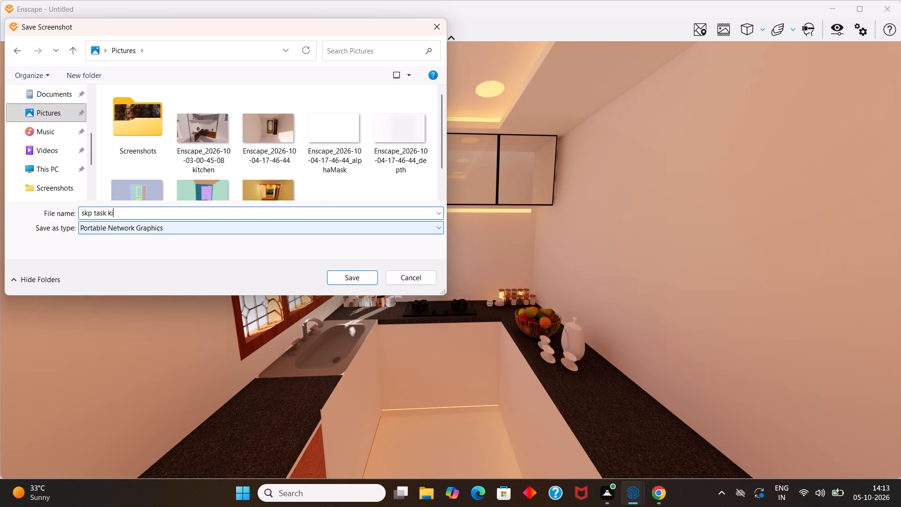
pyautogui.press('t')
pyautogui.write('chen')
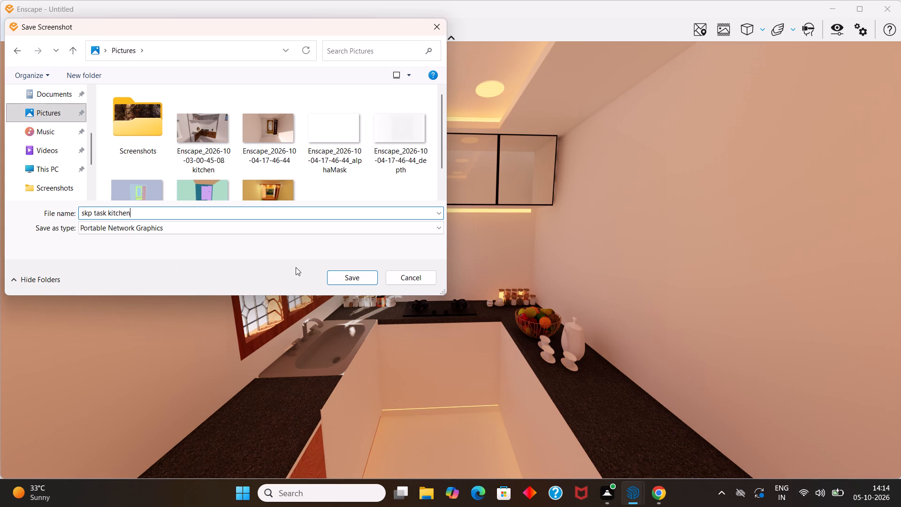
pyautogui.click(350, 277)
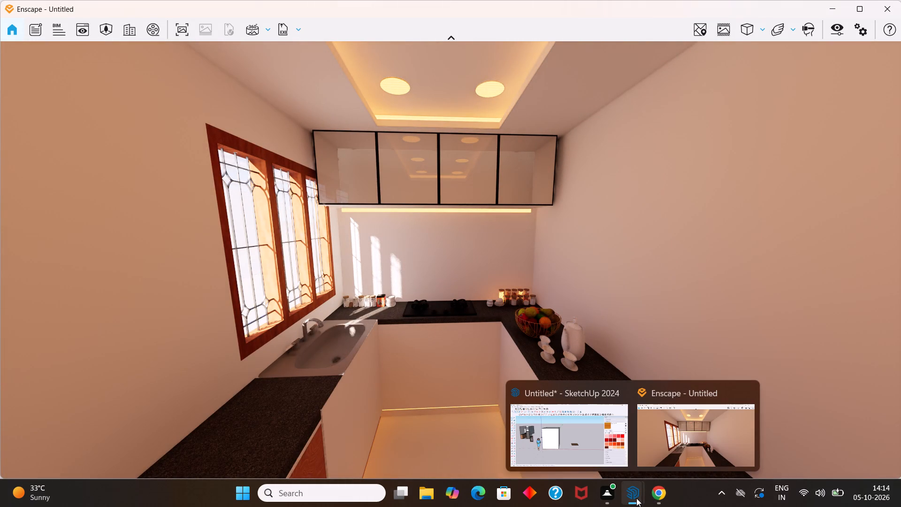
# Switch back to the kitchen model in SketchUp.
pyautogui.click(636, 498)
pyautogui.click(582, 435)
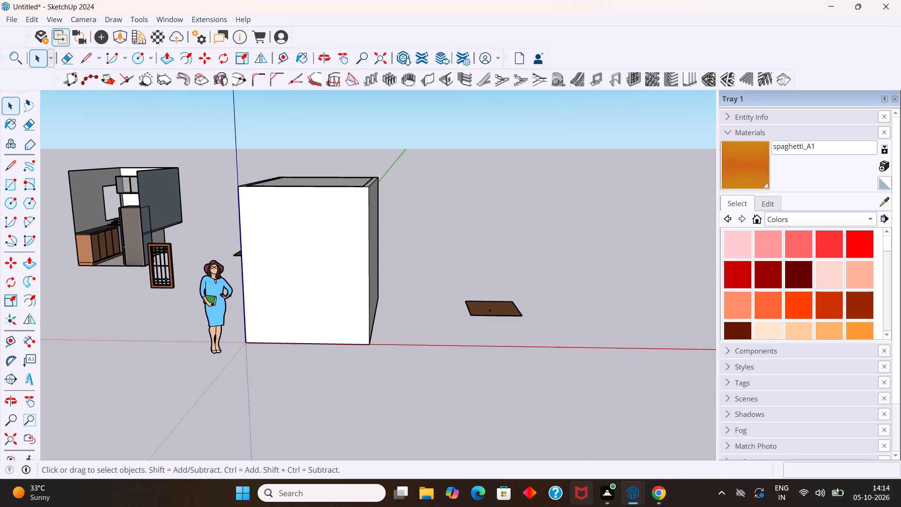
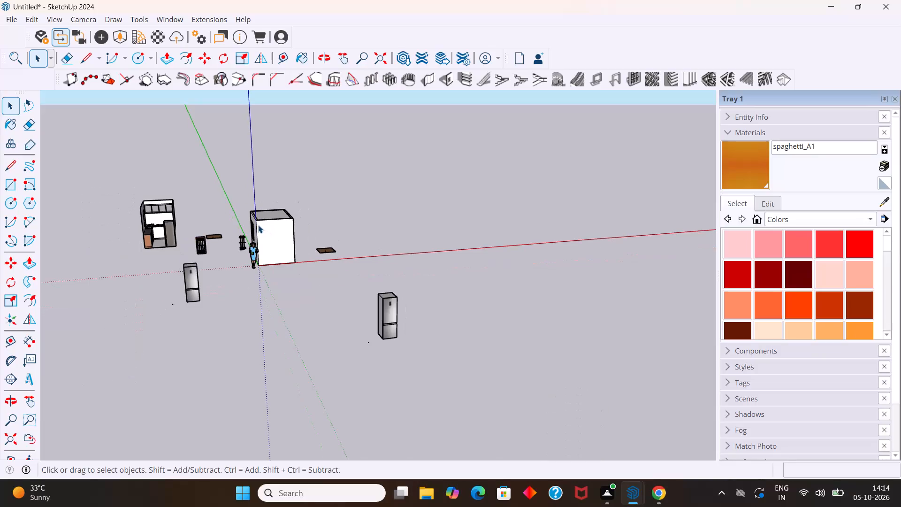
# Delete the imported reference kitchen group, including its outlying refrigerators, that stands apart from the modelled room.
pyautogui.moveTo(258, 225); pyautogui.dragTo(183, 208, button='middle')
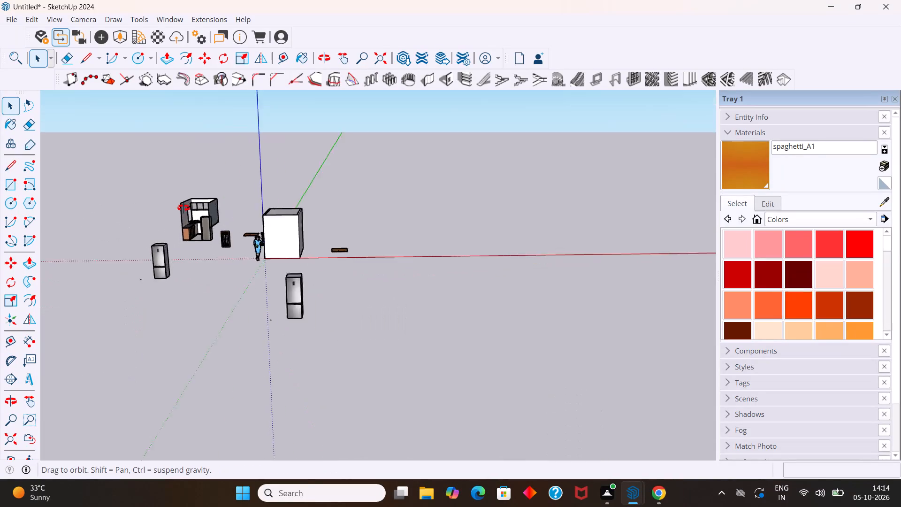
pyautogui.moveTo(183, 208); pyautogui.dragTo(117, 205, button='middle')
pyautogui.scroll(4, 283, 235)
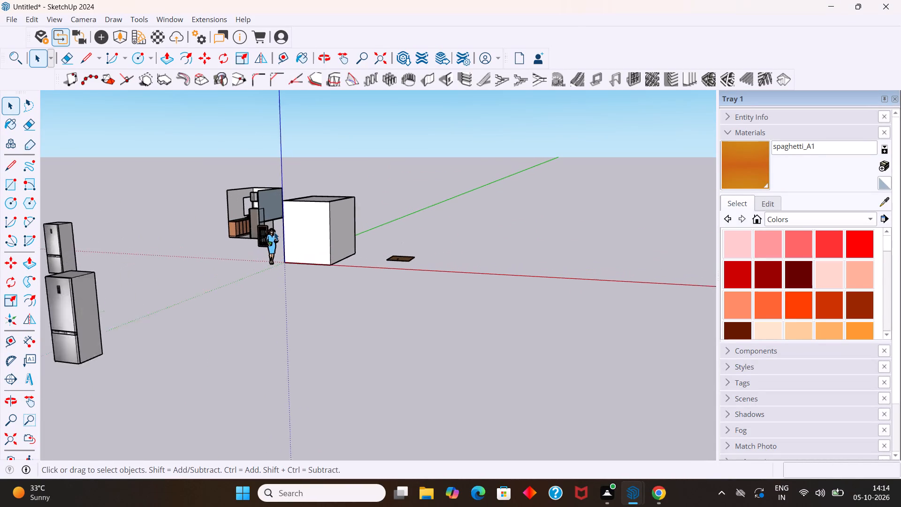
pyautogui.scroll(1, 274, 232)
pyautogui.click(254, 207)
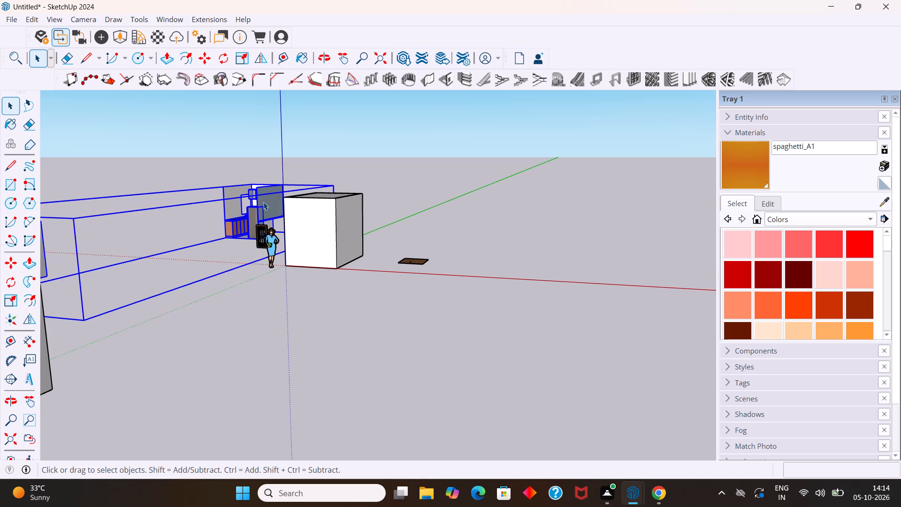
pyautogui.press('Delete')
# Examine the modelled room from the grille window side, the countertop items inside, and the surrounding exterior.
pyautogui.moveTo(297, 238); pyautogui.dragTo(583, 266, button='middle')
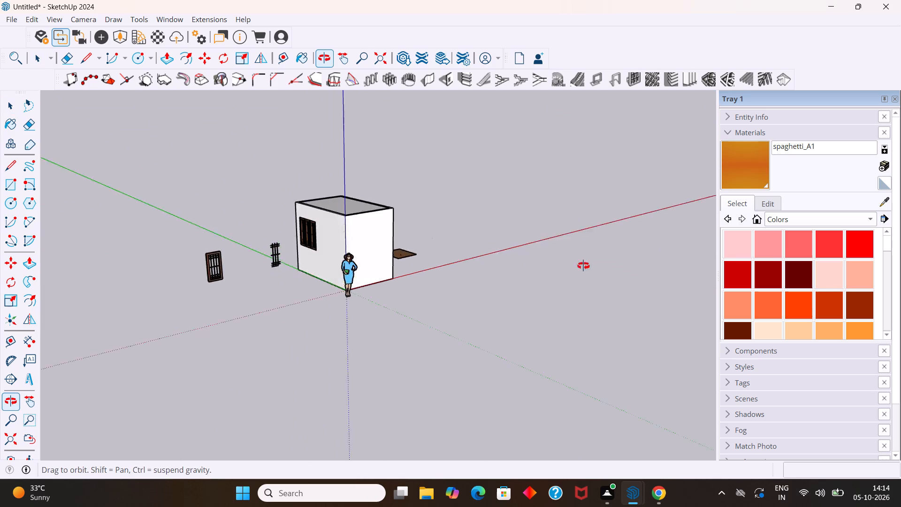
pyautogui.moveTo(583, 266); pyautogui.dragTo(652, 262, button='middle')
pyautogui.scroll(1, 274, 248)
pyautogui.scroll(6, 343, 223)
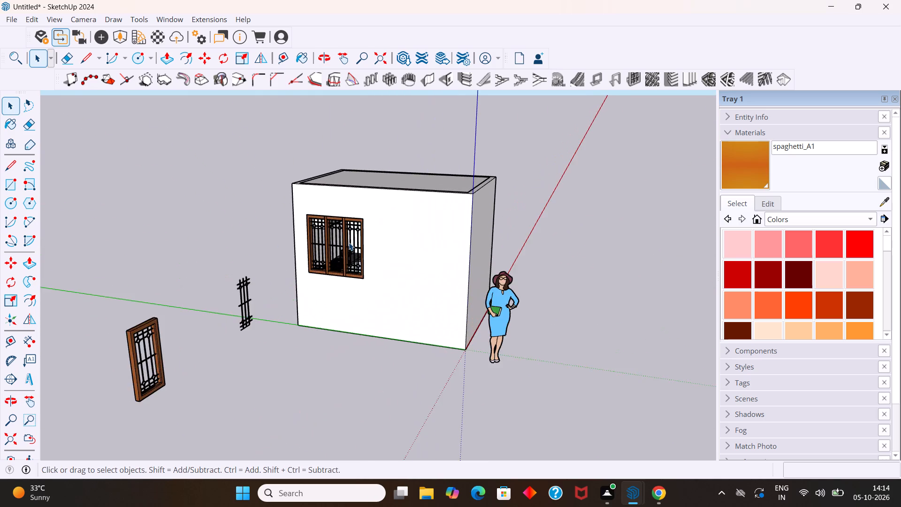
pyautogui.scroll(19, 349, 242)
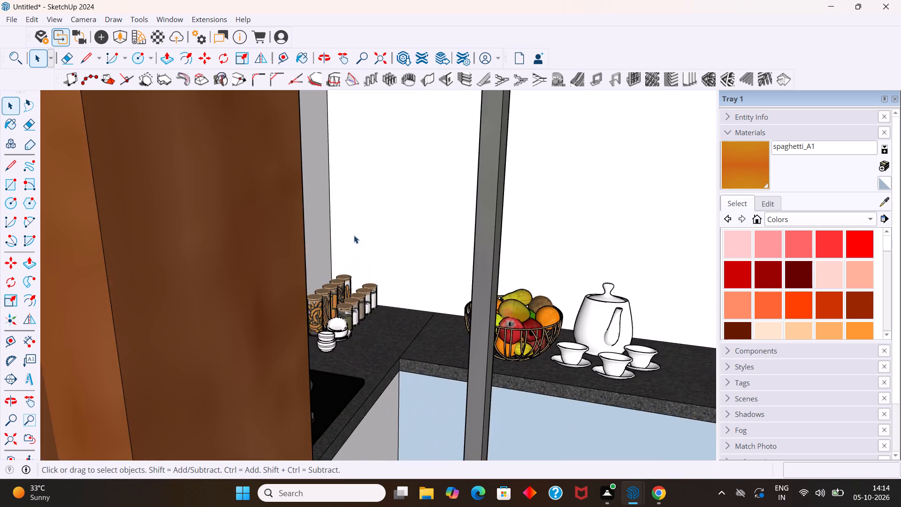
pyautogui.scroll(2, 354, 235)
pyautogui.moveTo(356, 232); pyautogui.dragTo(141, 240, button='middle')
pyautogui.scroll(-4, 143, 235)
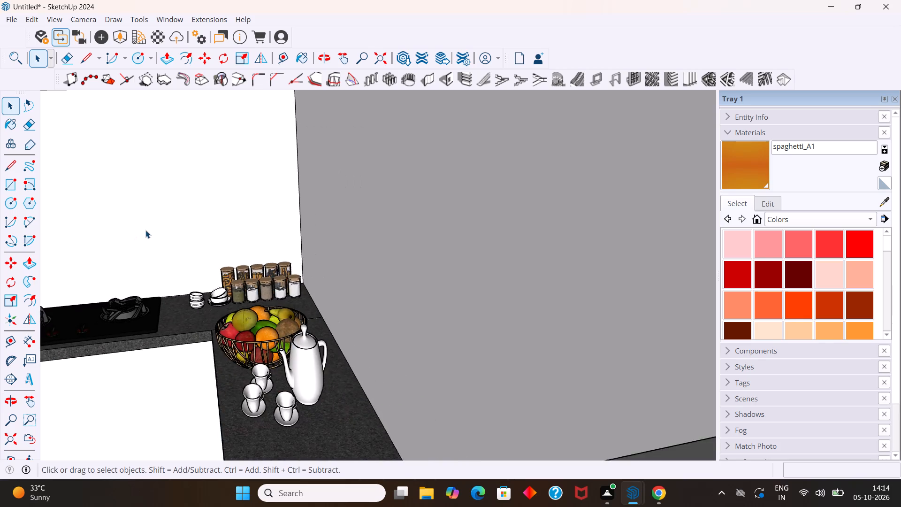
pyautogui.scroll(-5, 146, 229)
pyautogui.scroll(-20, 150, 223)
pyautogui.scroll(-4, 150, 223)
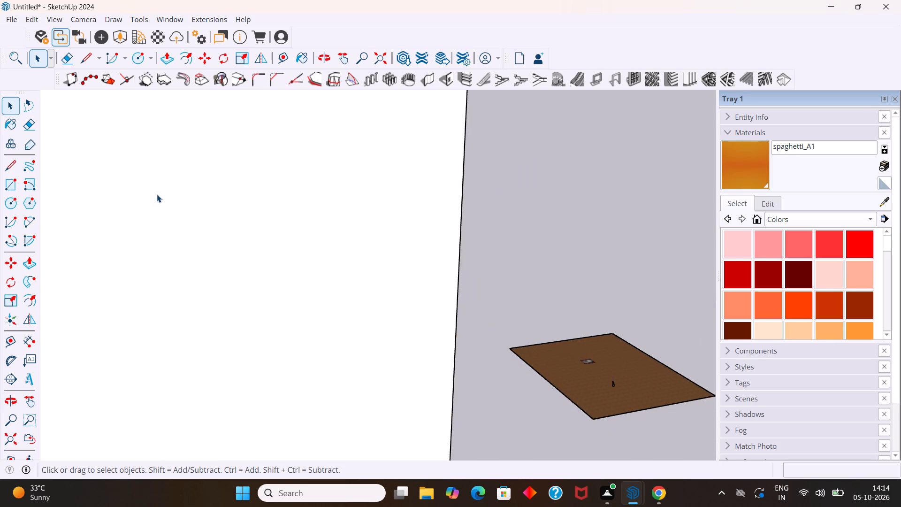
pyautogui.scroll(-20, 157, 194)
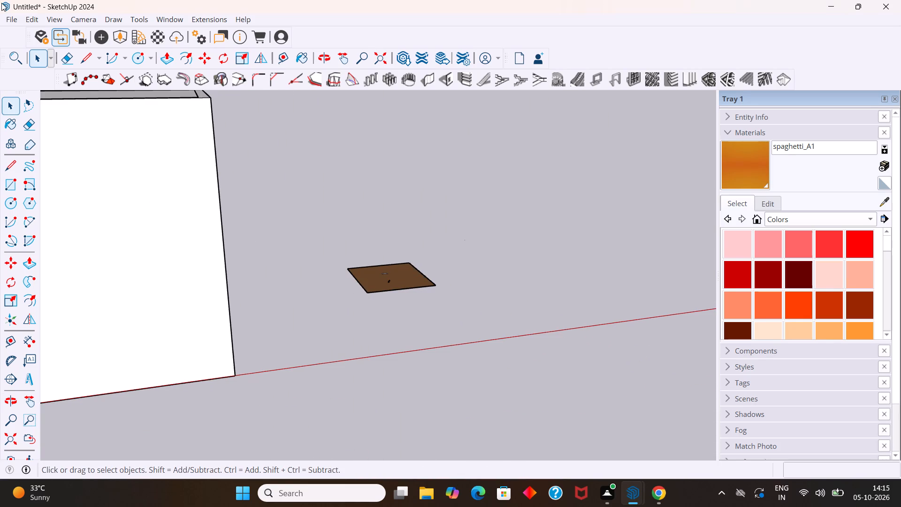
# Save the model as a SketchUp file named "skp task kitchen" in the Documents folder.
pyautogui.click(9, 17)
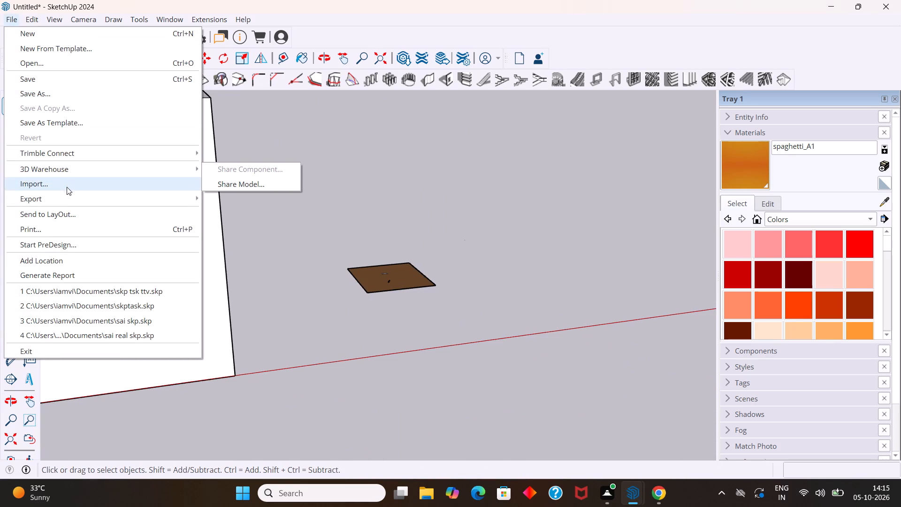
pyautogui.click(46, 93)
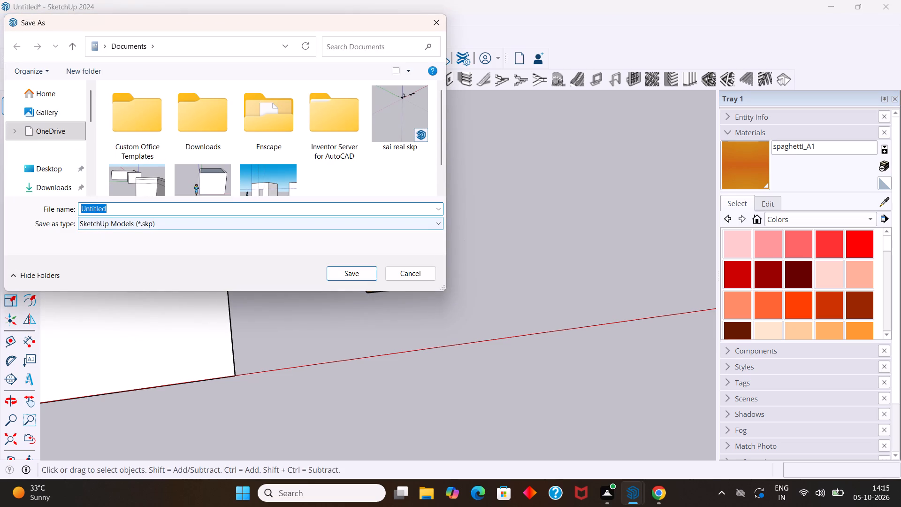
pyautogui.scroll(-1, 64, 185)
pyautogui.click(71, 144)
pyautogui.click(108, 228)
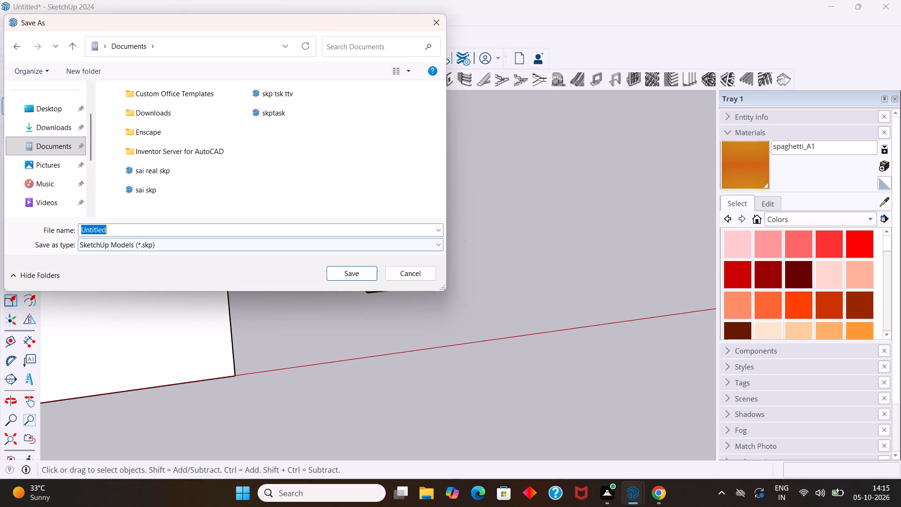
pyautogui.press('BackSpace')
pyautogui.press('d')
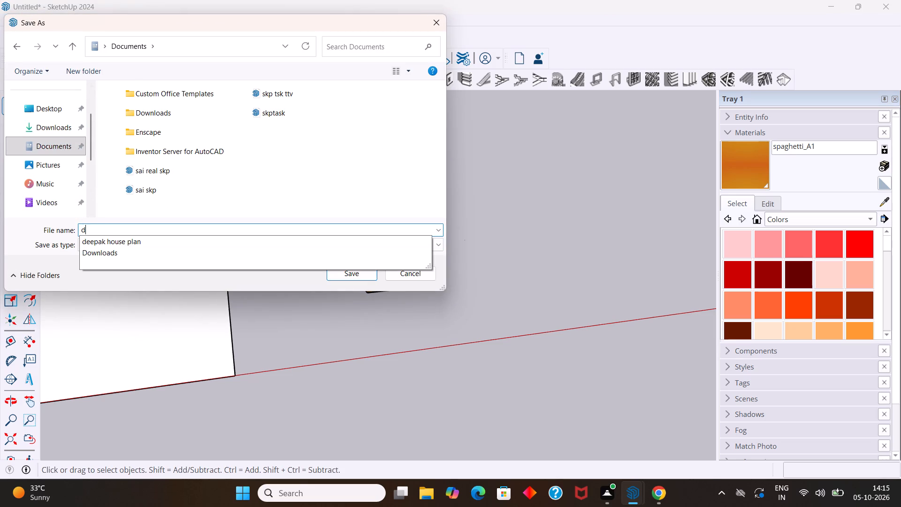
pyautogui.press('BackSpace')
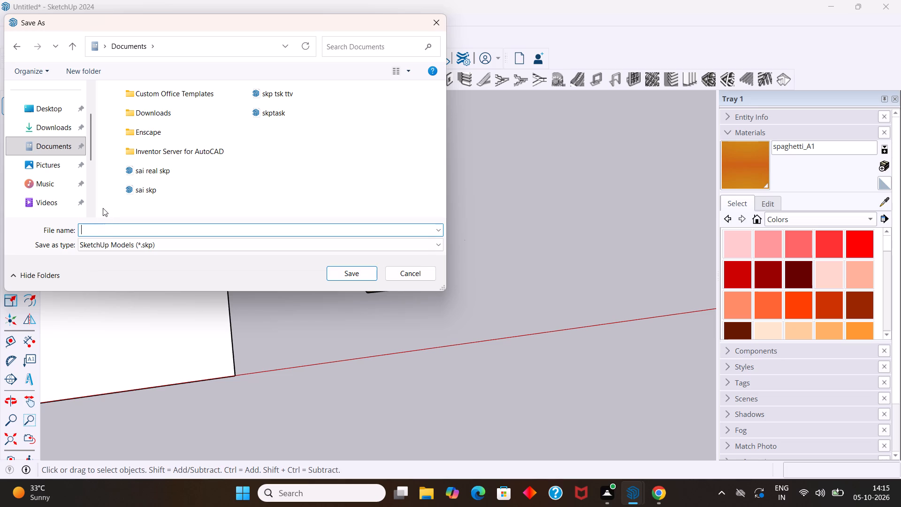
pyautogui.write('skp')
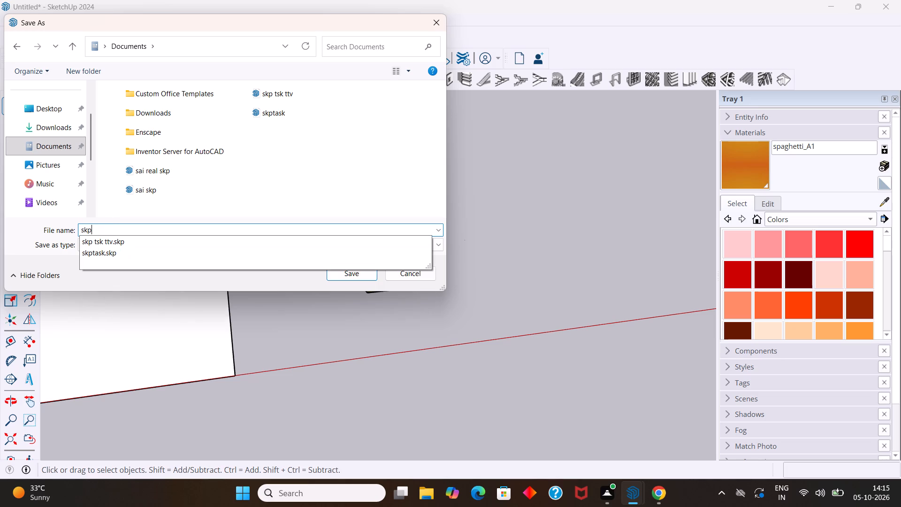
pyautogui.press('space')
pyautogui.write('ta')
pyautogui.write('sk')
pyautogui.press('space')
pyautogui.write('kitch')
pyautogui.press('e')
pyautogui.press('n')
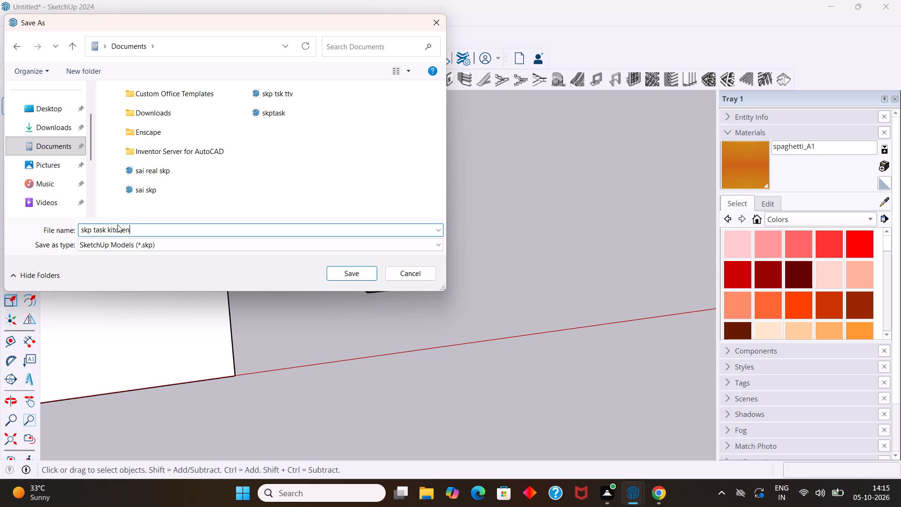
pyautogui.click(353, 276)
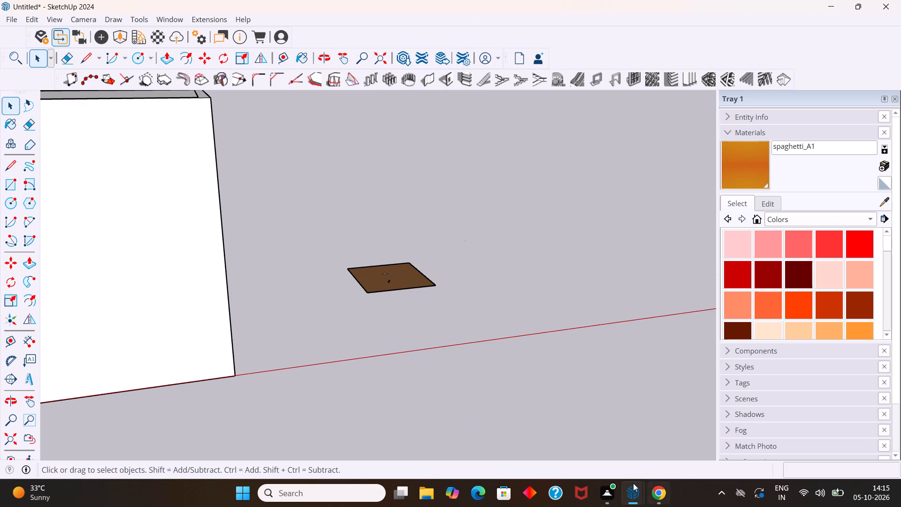